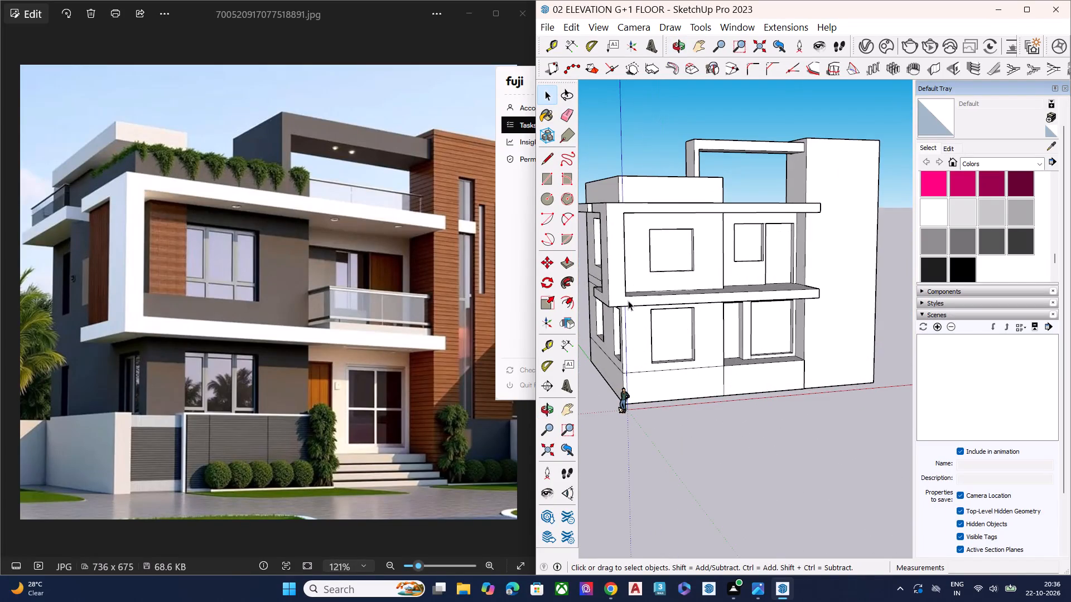
Examine the front facade, balconies and side tower of the house model against the reference photo.
middle_click_drag(628, 300, 681, 246)
scroll(681, 246, "up", 10)
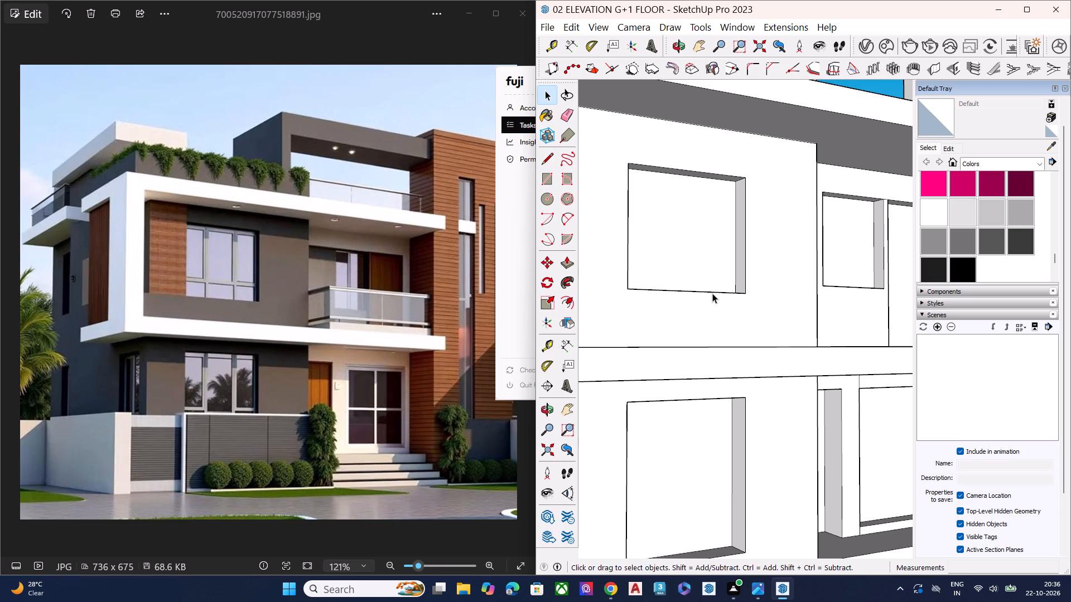
scroll(768, 274, "down", 5)
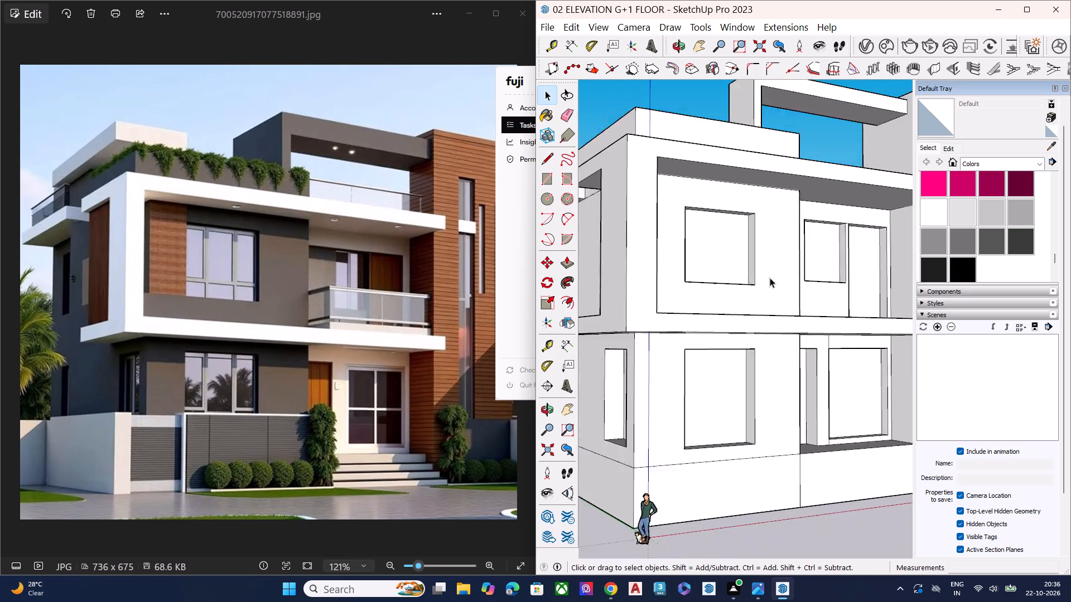
scroll(770, 278, "down", 2)
middle_click_drag(804, 324, 791, 393)
scroll(739, 312, "down", 7)
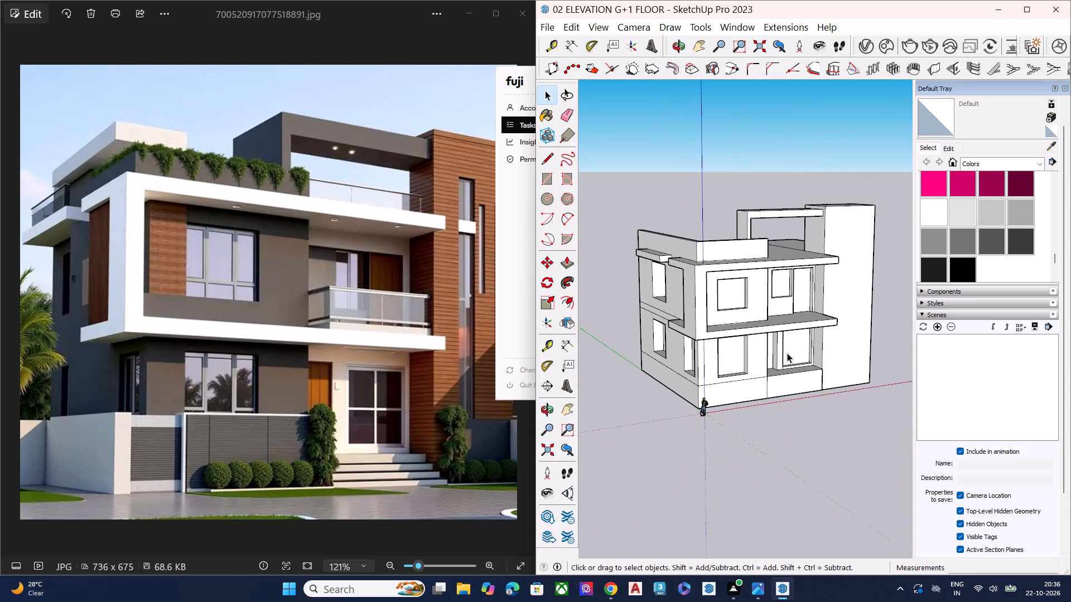
middle_click_drag(787, 353, 792, 275)
scroll(798, 304, "up", 8)
middle_click_drag(811, 386, 740, 400)
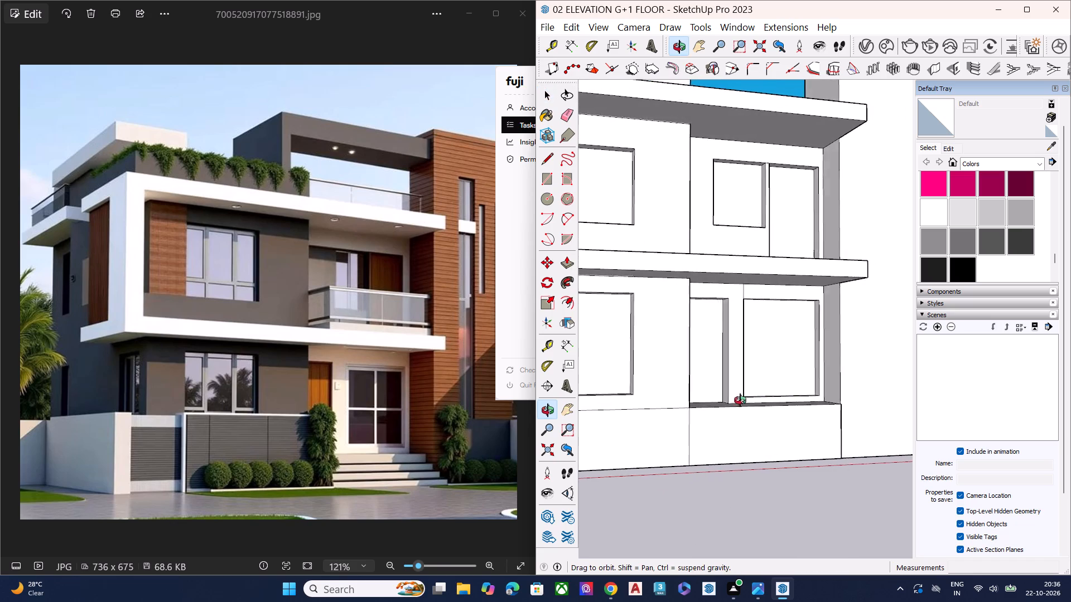
middle_click_drag(740, 400, 605, 437)
right_click_drag(686, 424, 605, 437)
scroll(663, 400, "up", 1)
scroll(694, 381, "down", 5)
left_click(669, 480)
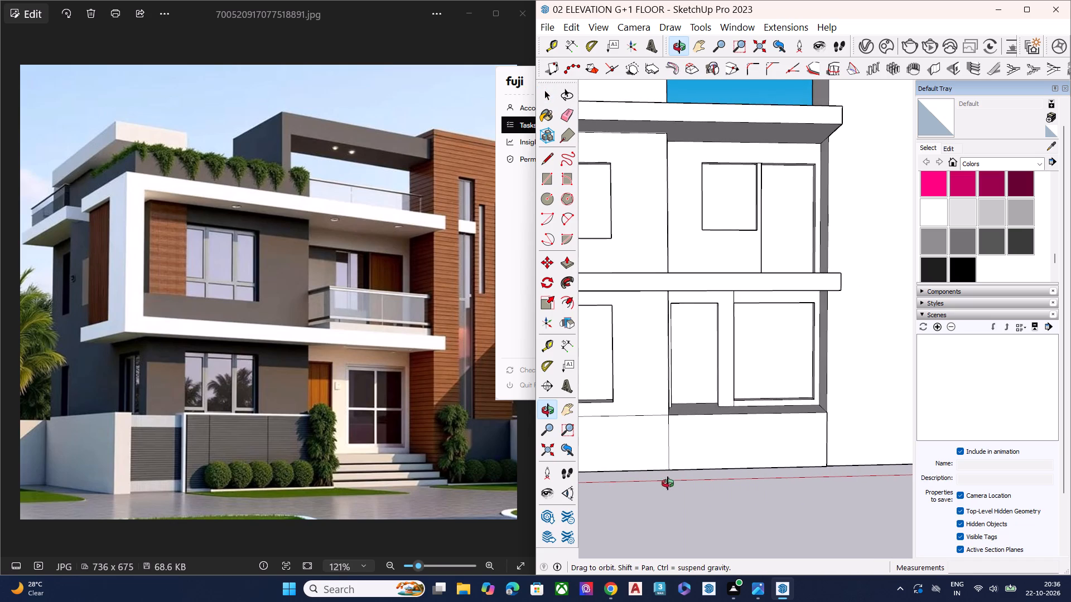
key("space")
scroll(694, 460, "down", 5)
scroll(700, 460, "up", 1)
scroll(701, 459, "down", 2)
middle_click_drag(730, 390, 823, 390)
middle_click_drag(771, 371, 713, 368)
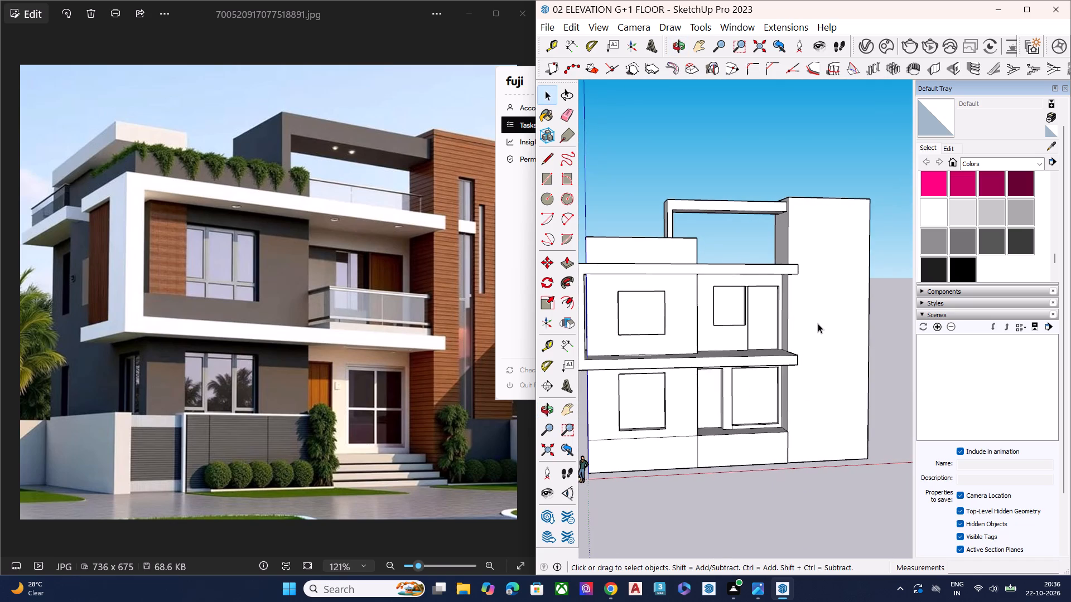
Draw a tall vertical rectangle about 44' high and 5' wide on the front face of the side tower.
middle_click_drag(789, 325, 759, 327)
middle_click_drag(823, 287, 746, 305)
middle_click_drag(799, 260, 797, 215)
key("r")
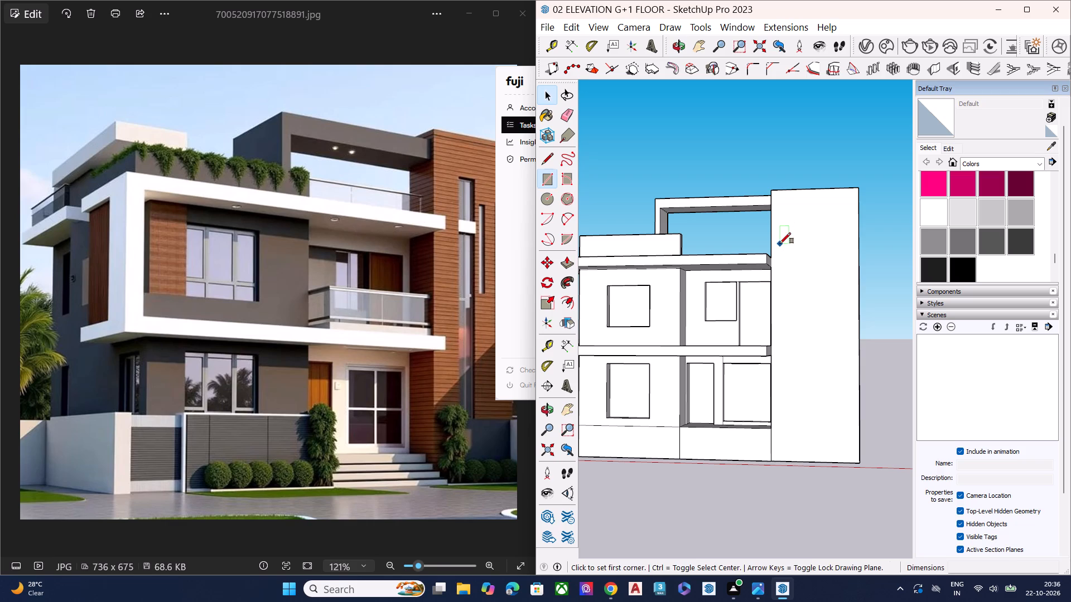
scroll(787, 216, "up", 3)
scroll(788, 216, "down", 2)
scroll(788, 217, "up", 3)
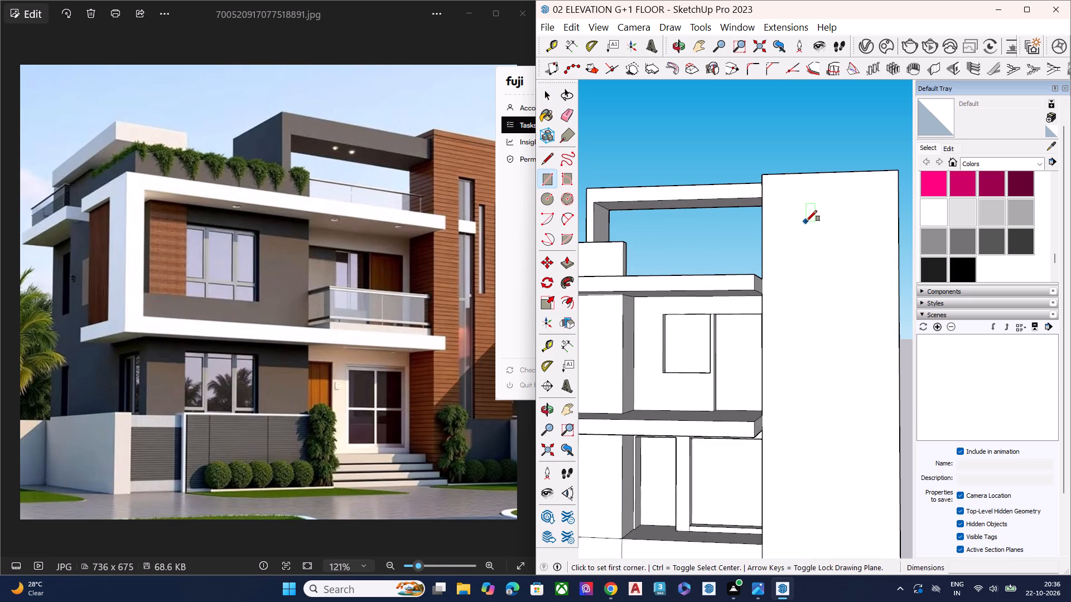
left_click(804, 221)
scroll(833, 292, "down", 6)
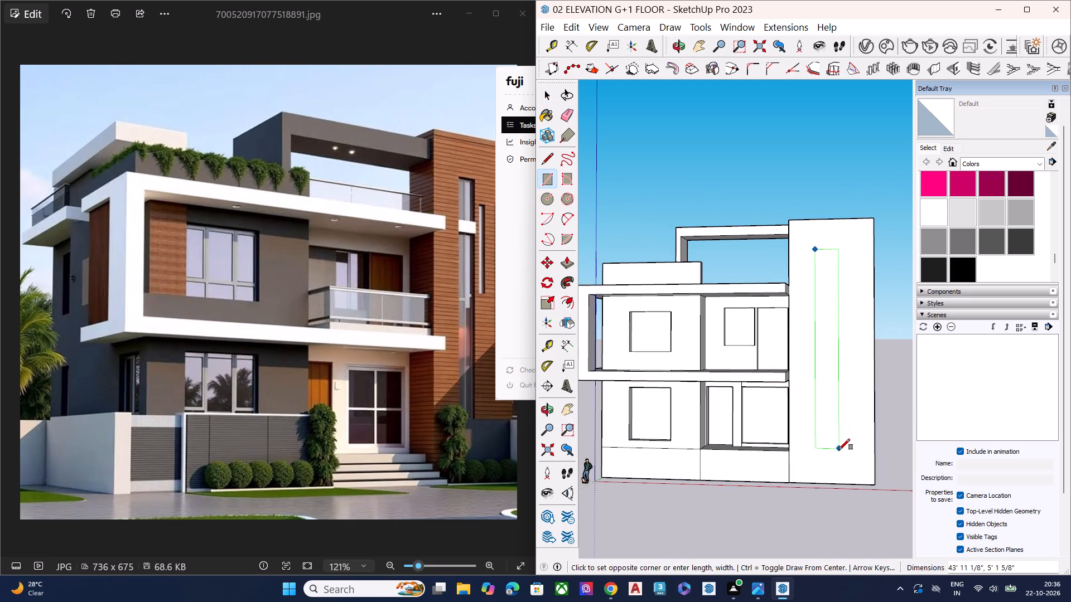
scroll(835, 451, "down", 1)
scroll(835, 451, "up", 2)
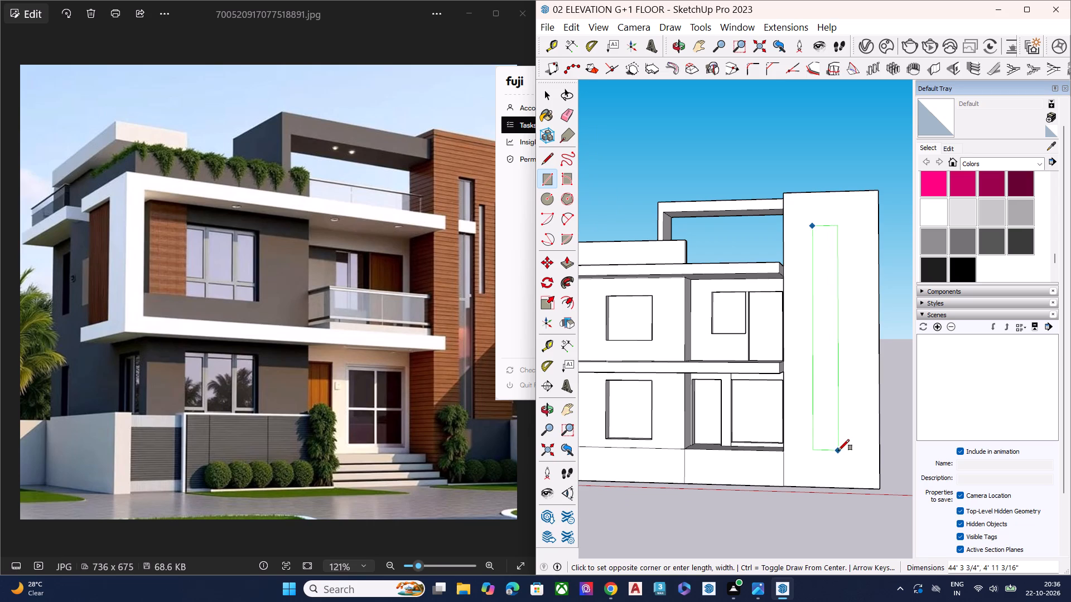
left_click(841, 453)
key("space")
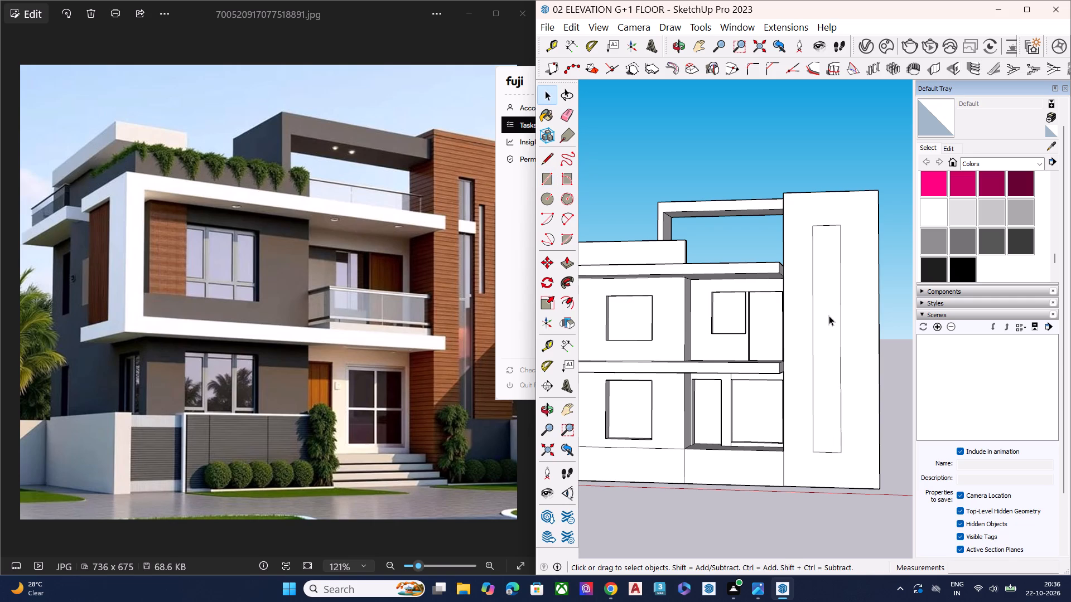
Narrow the tower's vertical rectangle with Scale from both long sides, using about 0.75 on its left side.
double_click(829, 315)
key("s")
left_click(816, 337)
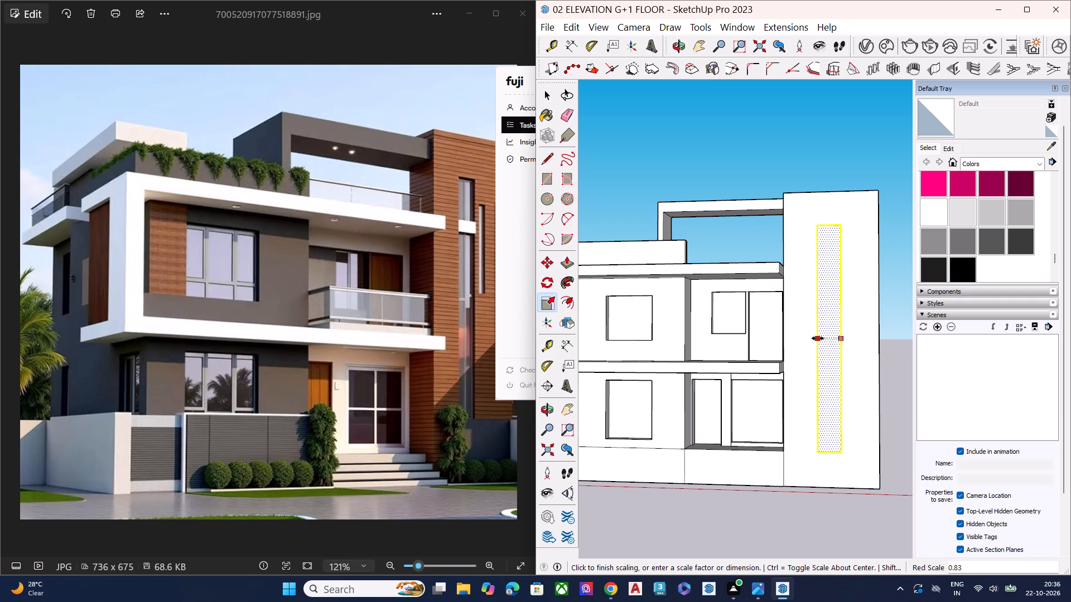
left_click(820, 338)
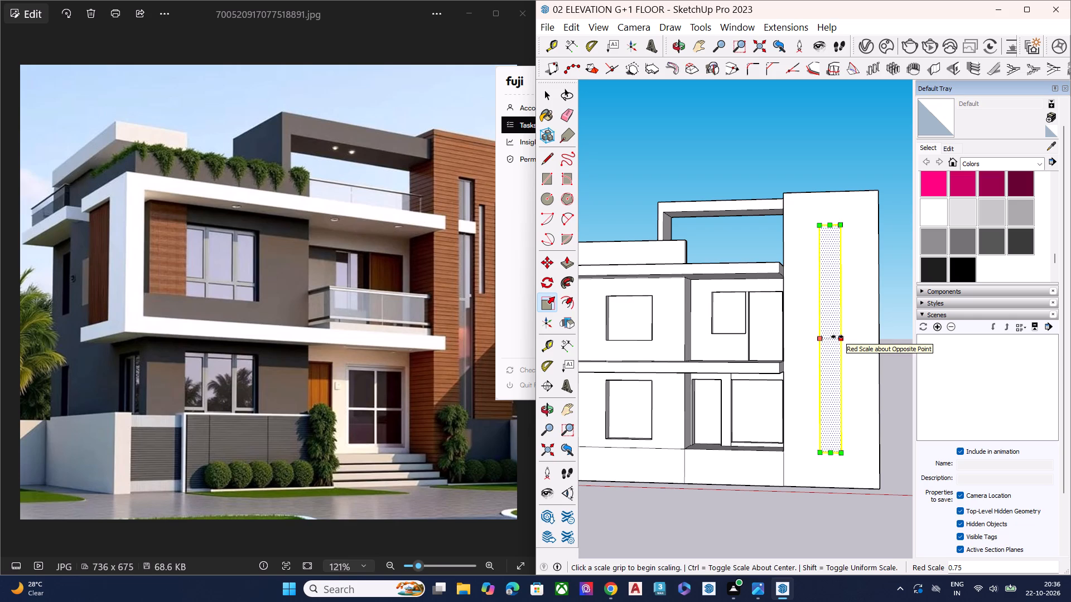
left_click(842, 337)
left_click(834, 337)
key("space")
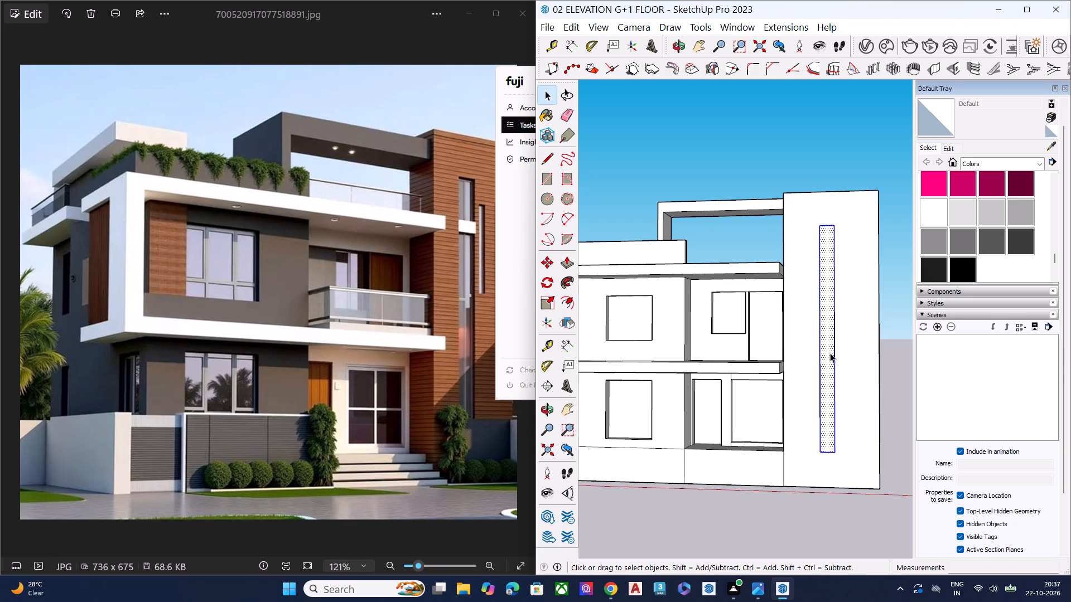
key("space")
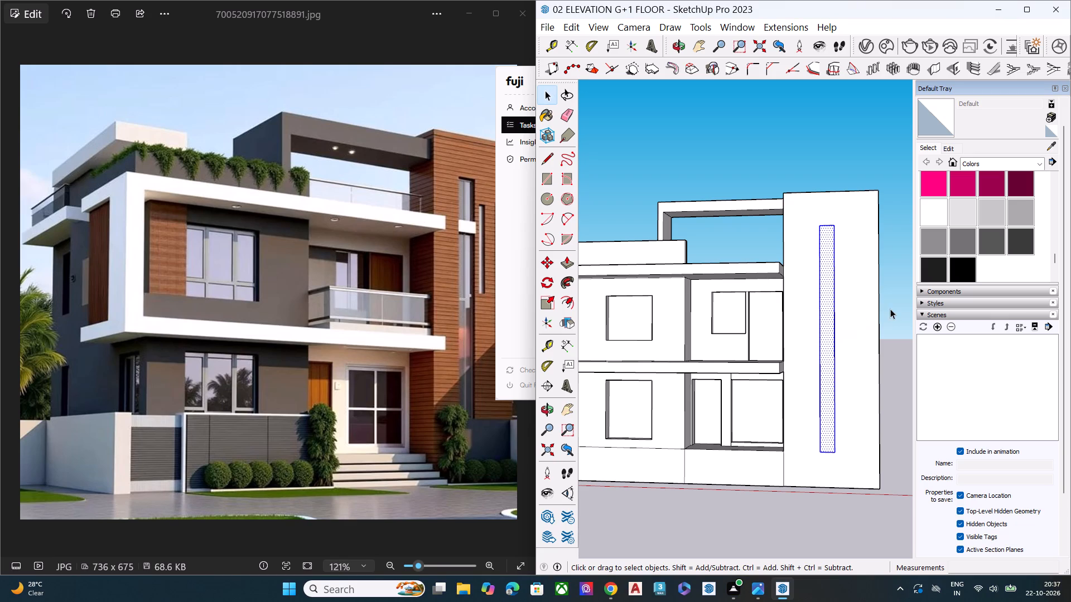
left_click(893, 308)
Compare the tower's vertical strip with the tower window in the reference photo.
scroll(729, 329, "down", 5)
scroll(380, 332, "down", 5)
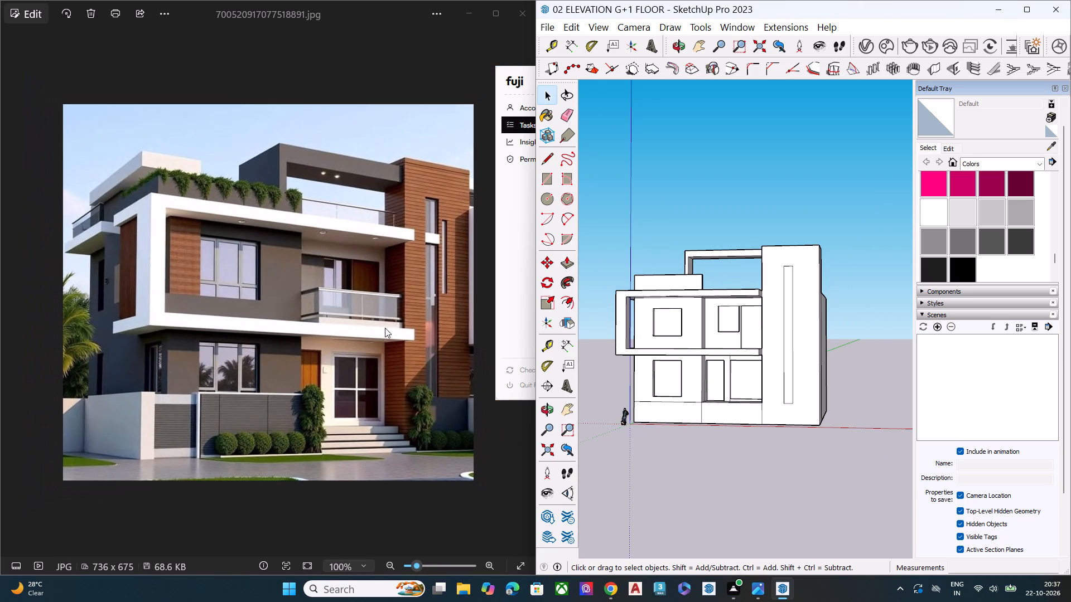
scroll(467, 264, "up", 1)
left_click(400, 11)
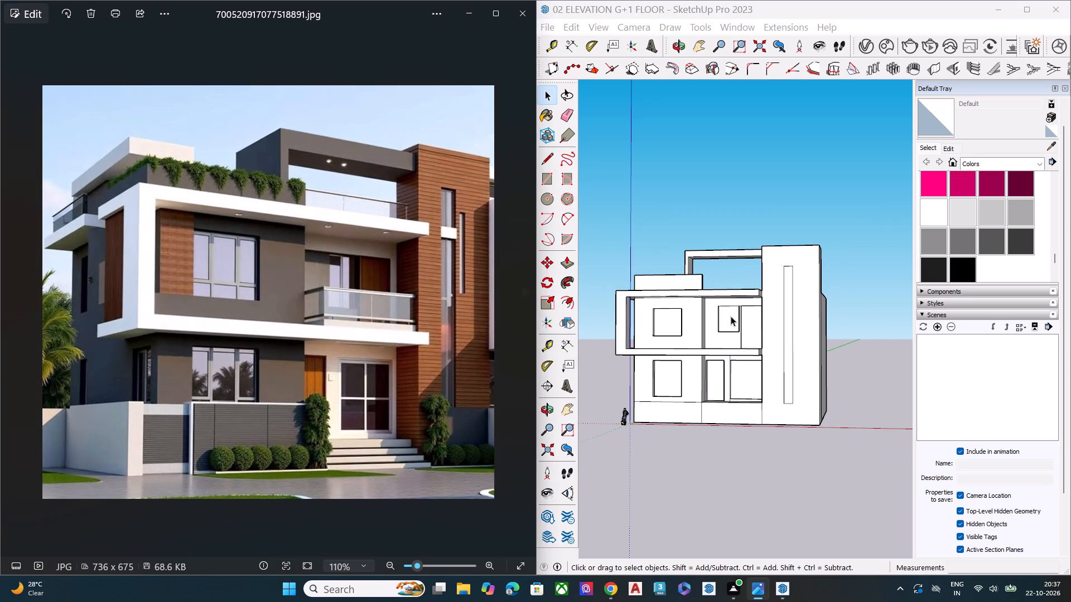
scroll(701, 353, "down", 3)
scroll(741, 365, "up", 1)
scroll(745, 365, "down", 3)
scroll(748, 366, "up", 1)
Shift the tower's vertical strip toward the balcony side by scaling its left side to 1.50 and its right side to about 0.62.
middle_click_drag(757, 362, 848, 357)
scroll(740, 341, "up", 4)
scroll(750, 327, "down", 1)
scroll(759, 327, "up", 3)
middle_click_drag(821, 333, 815, 305)
middle_click_drag(814, 305, 785, 420)
scroll(779, 414, "up", 9)
double_click(805, 323)
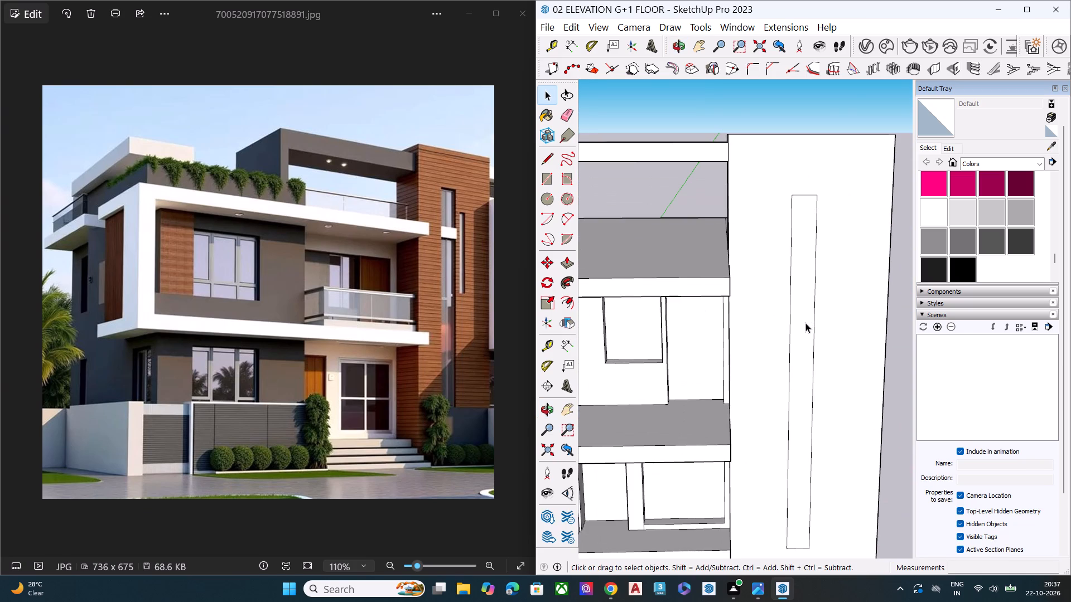
key("s")
left_click(785, 382)
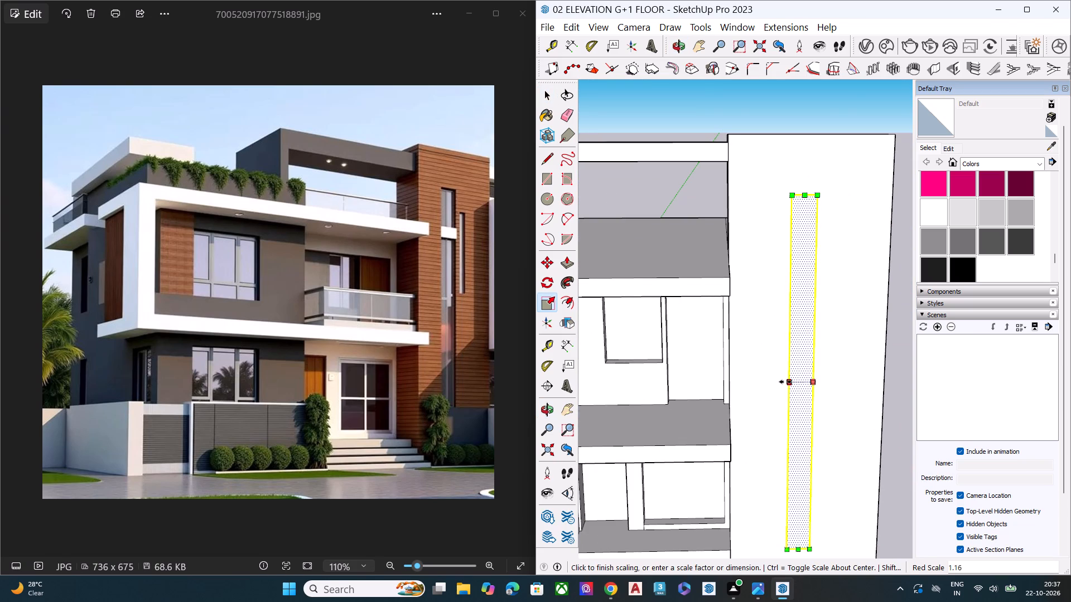
left_click(777, 382)
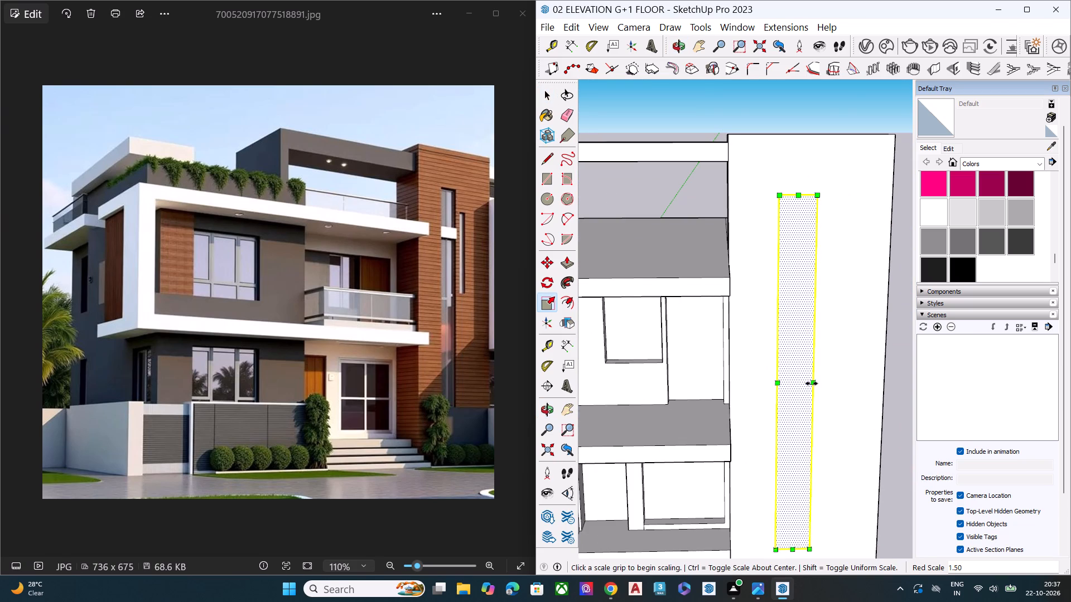
left_click_drag(812, 383, 799, 383)
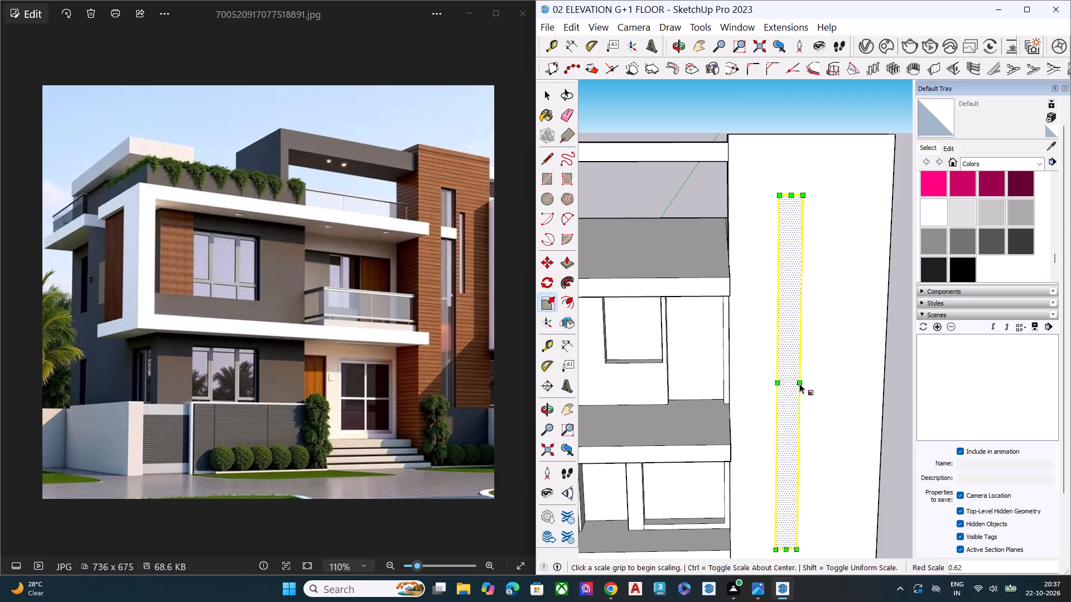
key("space")
left_click(827, 100)
Push/Pull the underside of the rooftop frame's horizontal beam downward by about 2 inches.
scroll(818, 293, "down", 6)
middle_click_drag(778, 319, 882, 315)
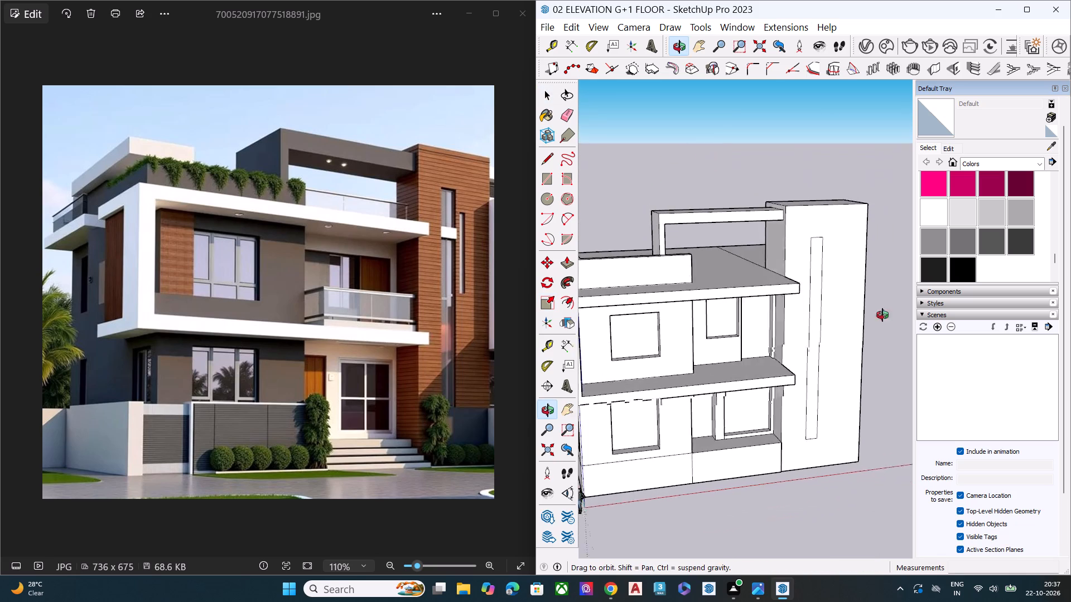
middle_click_drag(882, 315, 953, 322)
scroll(808, 235, "up", 4)
scroll(775, 234, "down", 2)
scroll(775, 236, "up", 4)
middle_click_drag(756, 232, 778, 115)
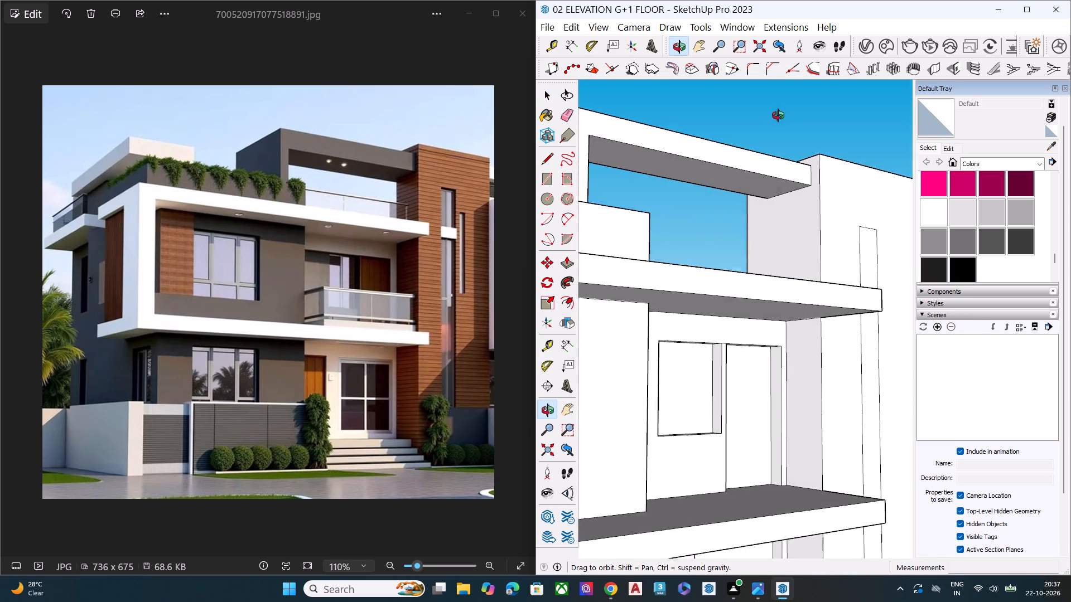
middle_click_drag(778, 115, 780, 109)
left_click(764, 190)
key("p")
left_click(764, 190)
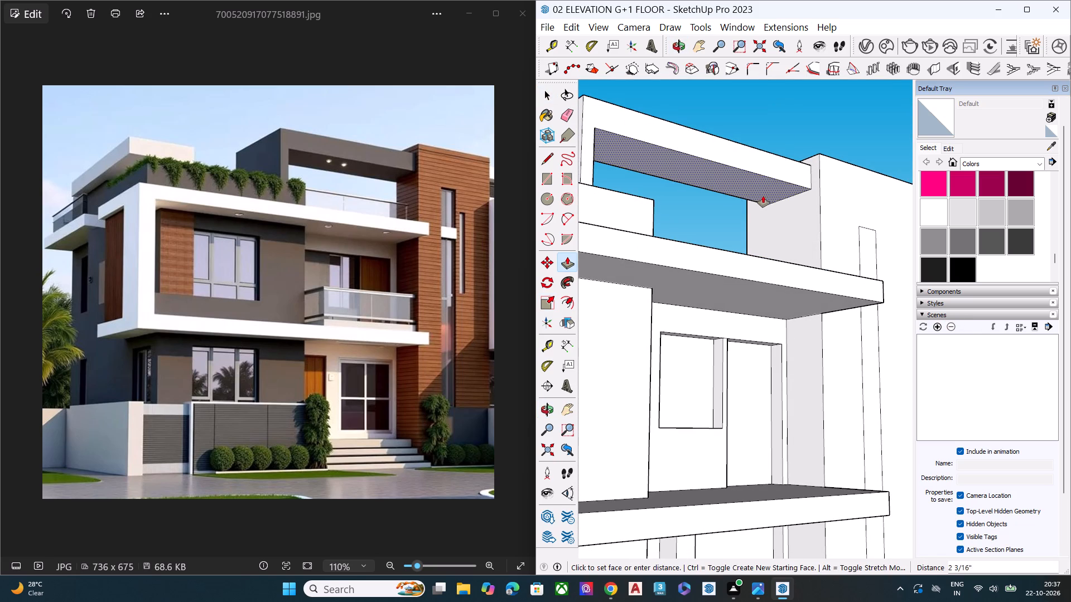
left_click(763, 197)
key("space")
left_click(773, 130)
Review the whole house model from the front corner and compare its facade with the reference photo.
scroll(786, 191, "down", 7)
middle_click_drag(778, 231, 794, 289)
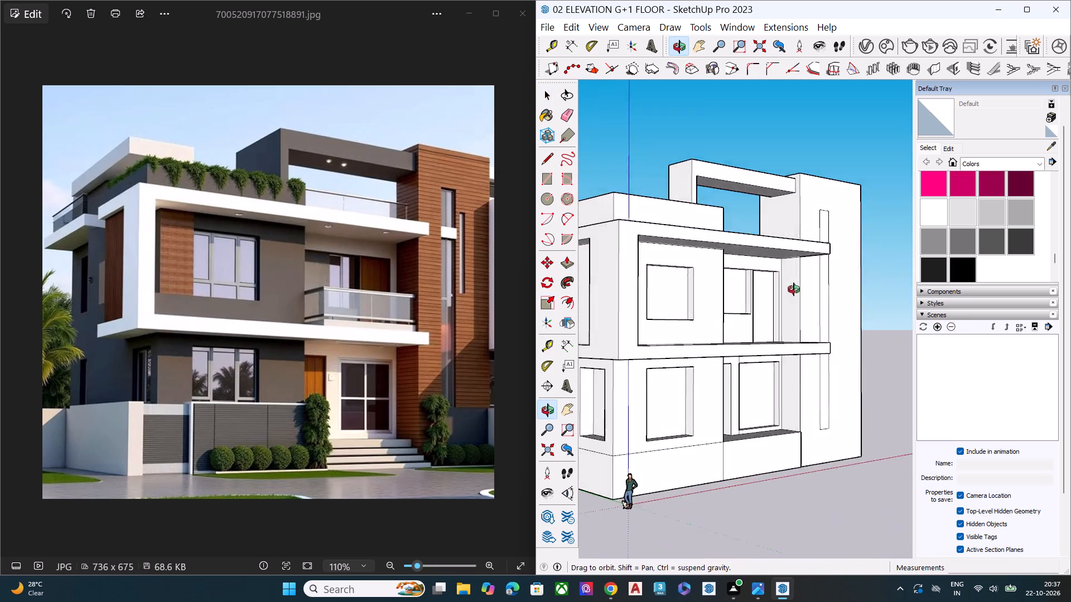
middle_click_drag(794, 289, 799, 333)
scroll(765, 365, "down", 4)
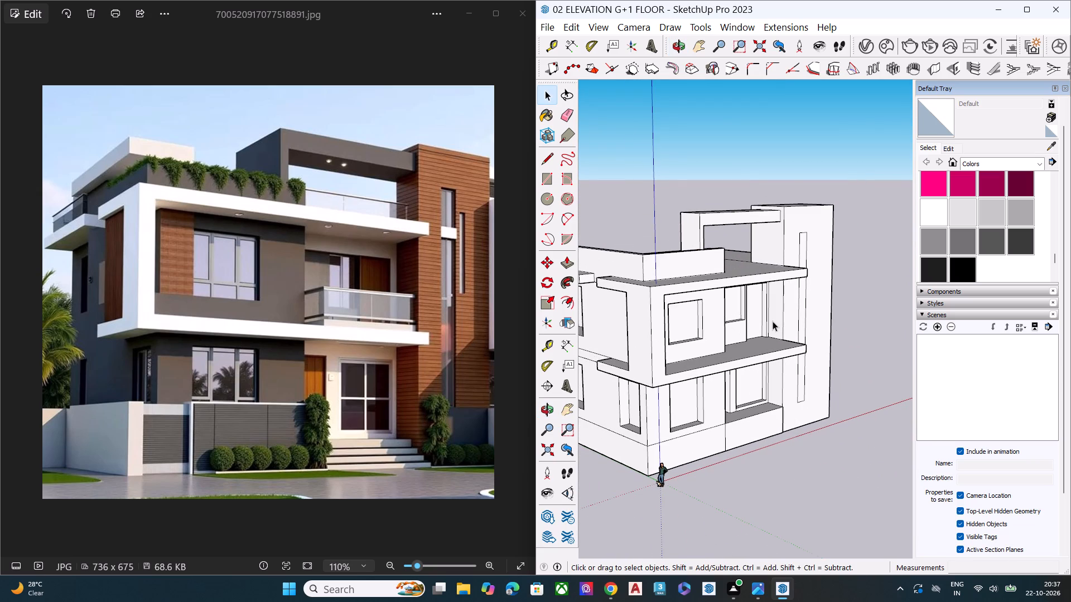
scroll(776, 337, "down", 8)
middle_click_drag(739, 412, 668, 430)
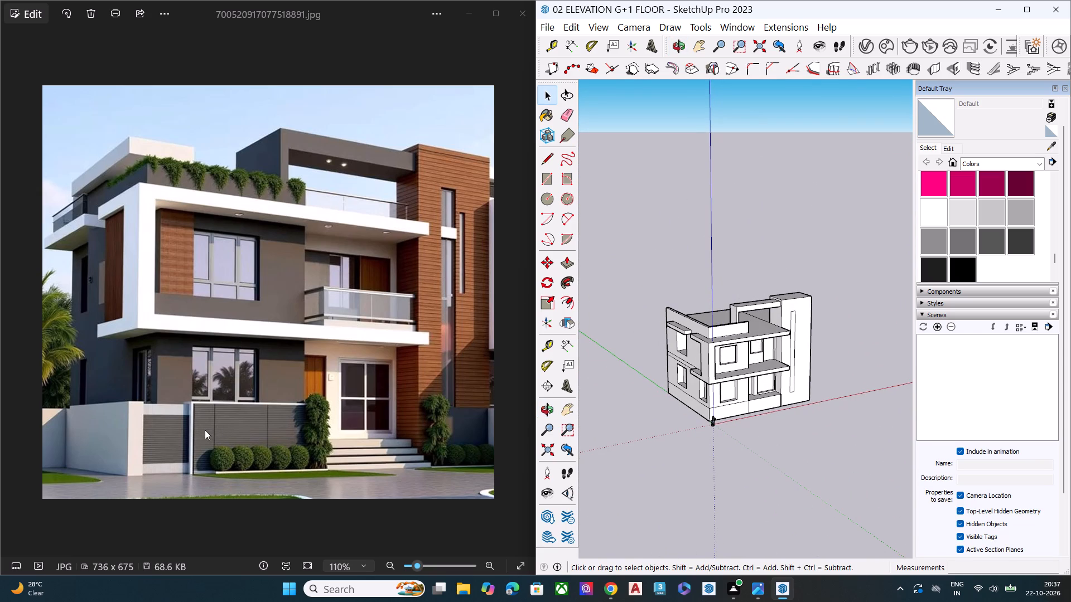
scroll(755, 358, "up", 5)
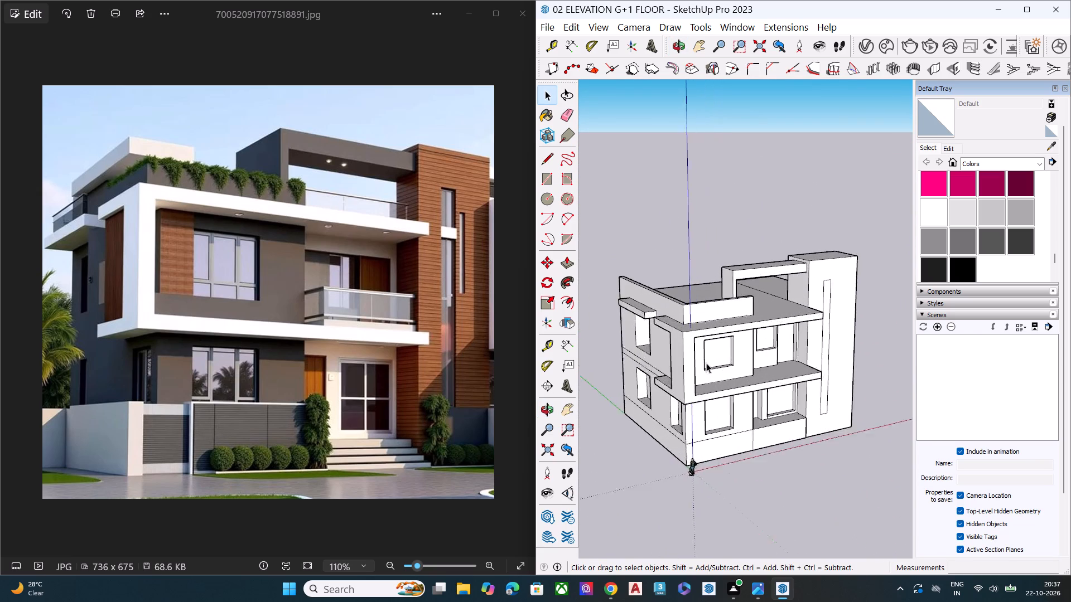
scroll(706, 363, "up", 4)
middle_click_drag(697, 365, 570, 318)
scroll(570, 318, "up", 8)
scroll(661, 329, "up", 2)
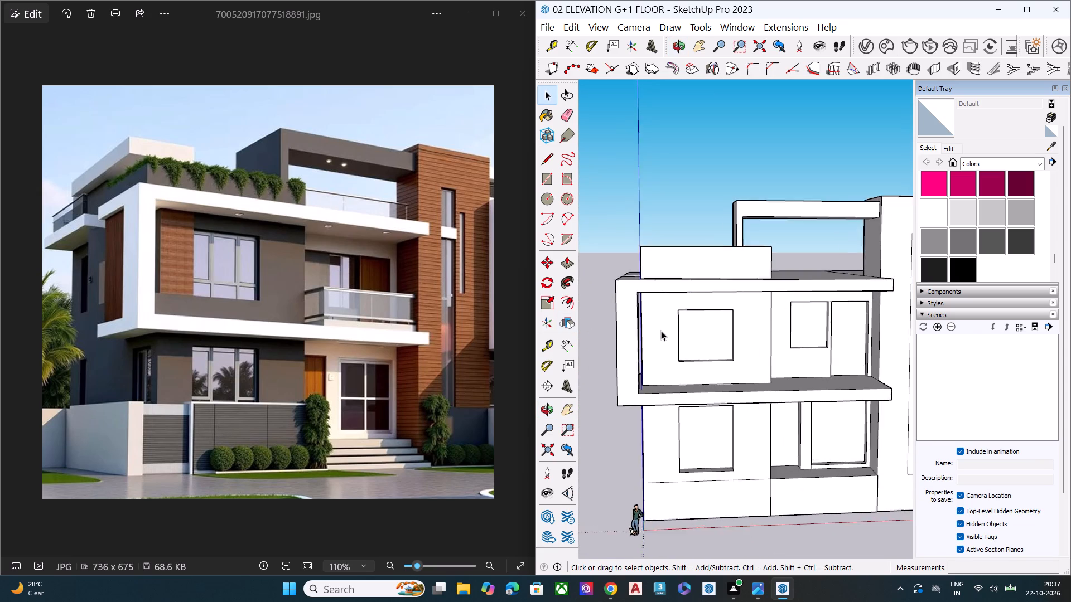
Draw a vertical line about 3' 7" long from the first-floor front window's upper-left corner up to the slab's underside.
scroll(662, 331, "down", 1)
scroll(662, 332, "up", 5)
middle_click_drag(670, 339, 660, 313)
scroll(663, 309, "up", 6)
key("l")
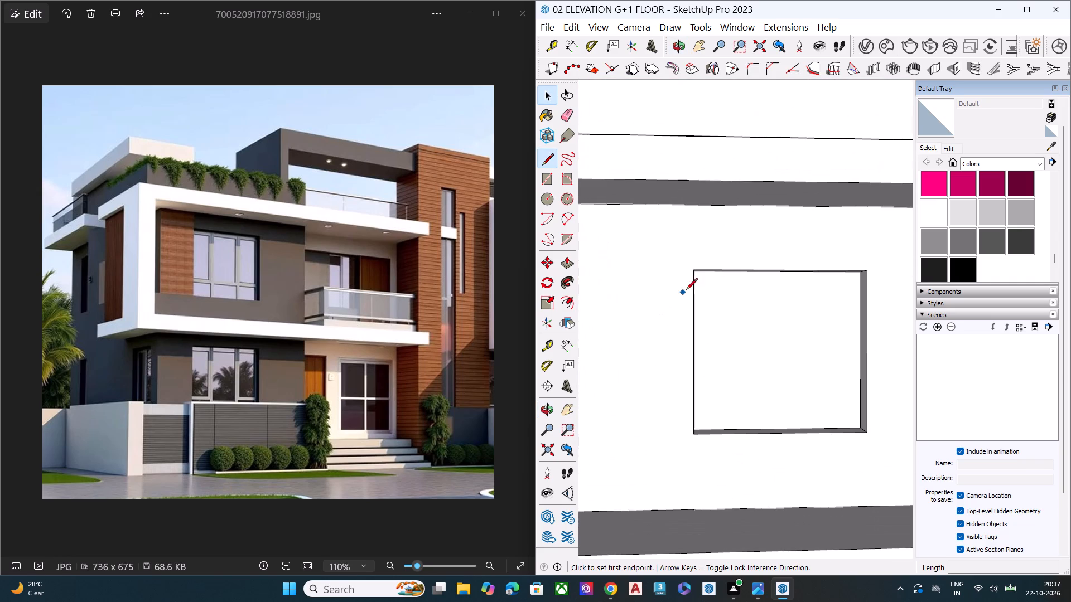
left_click(694, 269)
left_click(693, 205)
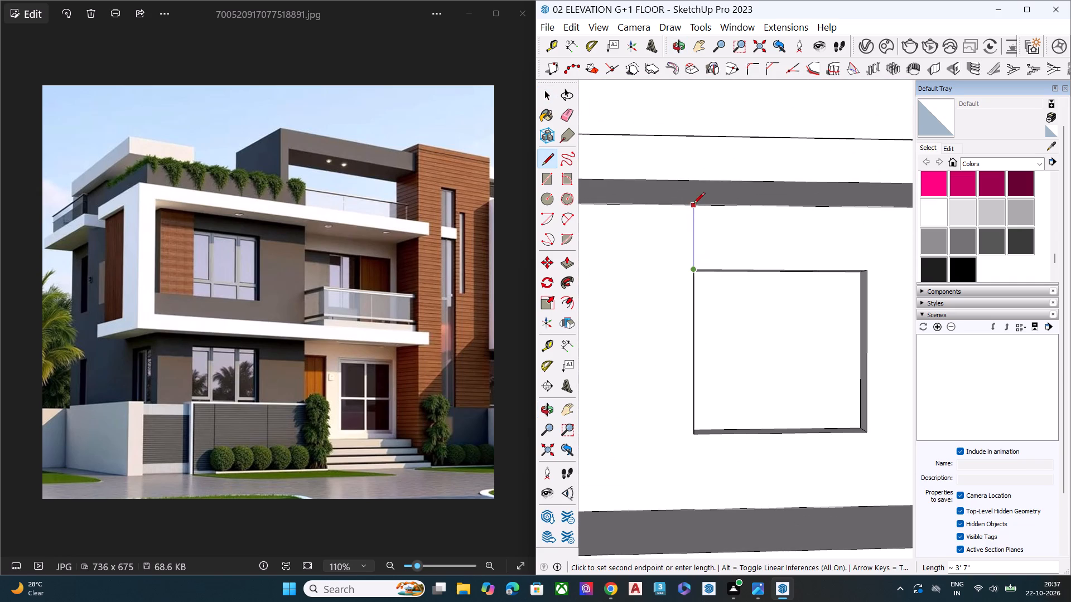
key("space")
Inspect closely where the line above the first-floor window meets the underside of the slab.
middle_click_drag(703, 213, 720, 145)
scroll(720, 145, "up", 14)
scroll(684, 173, "down", 1)
scroll(683, 173, "up", 3)
scroll(706, 154, "down", 1)
scroll(706, 154, "up", 4)
scroll(706, 154, "down", 1)
scroll(706, 154, "up", 2)
scroll(706, 154, "down", 1)
scroll(706, 154, "up", 4)
scroll(706, 151, "down", 2)
scroll(706, 151, "up", 3)
scroll(706, 151, "down", 8)
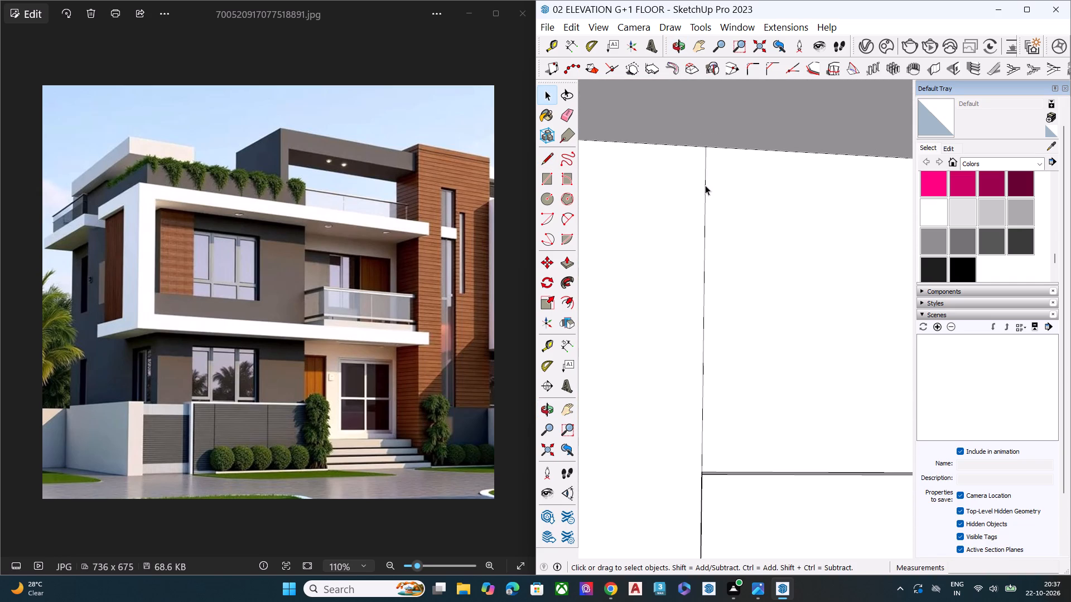
scroll(707, 188, "down", 5)
scroll(707, 188, "up", 4)
scroll(706, 188, "down", 5)
scroll(723, 278, "down", 5)
scroll(723, 280, "up", 1)
scroll(723, 280, "down", 2)
scroll(723, 280, "up", 1)
scroll(723, 280, "down", 3)
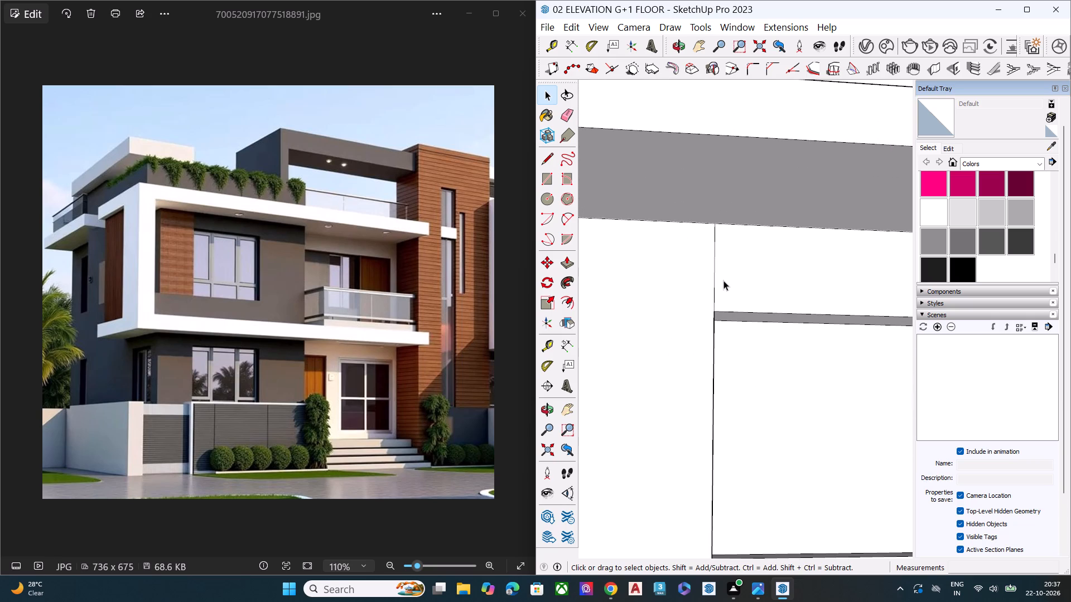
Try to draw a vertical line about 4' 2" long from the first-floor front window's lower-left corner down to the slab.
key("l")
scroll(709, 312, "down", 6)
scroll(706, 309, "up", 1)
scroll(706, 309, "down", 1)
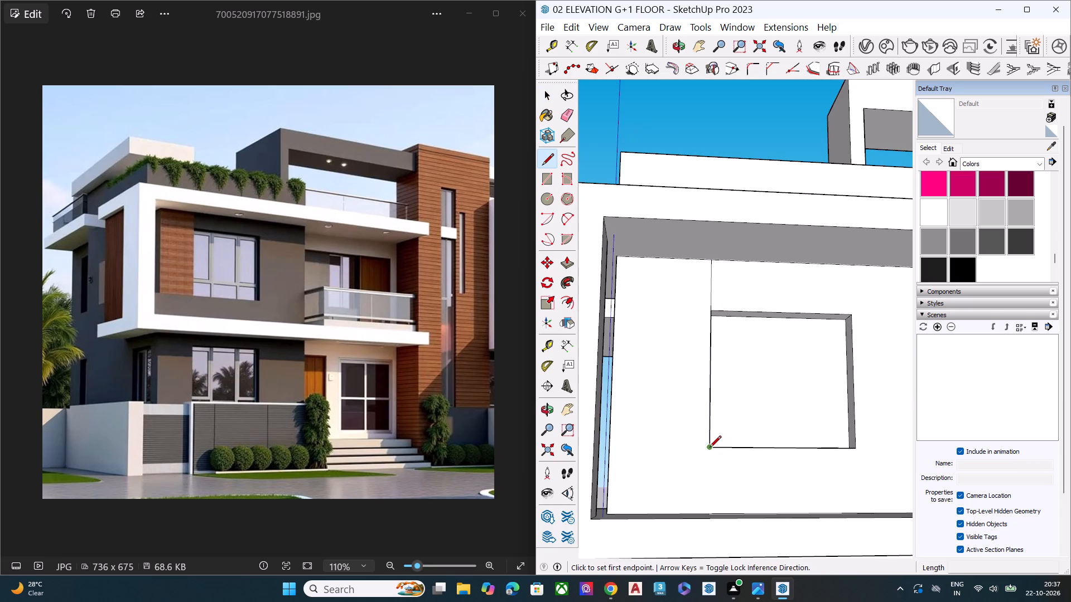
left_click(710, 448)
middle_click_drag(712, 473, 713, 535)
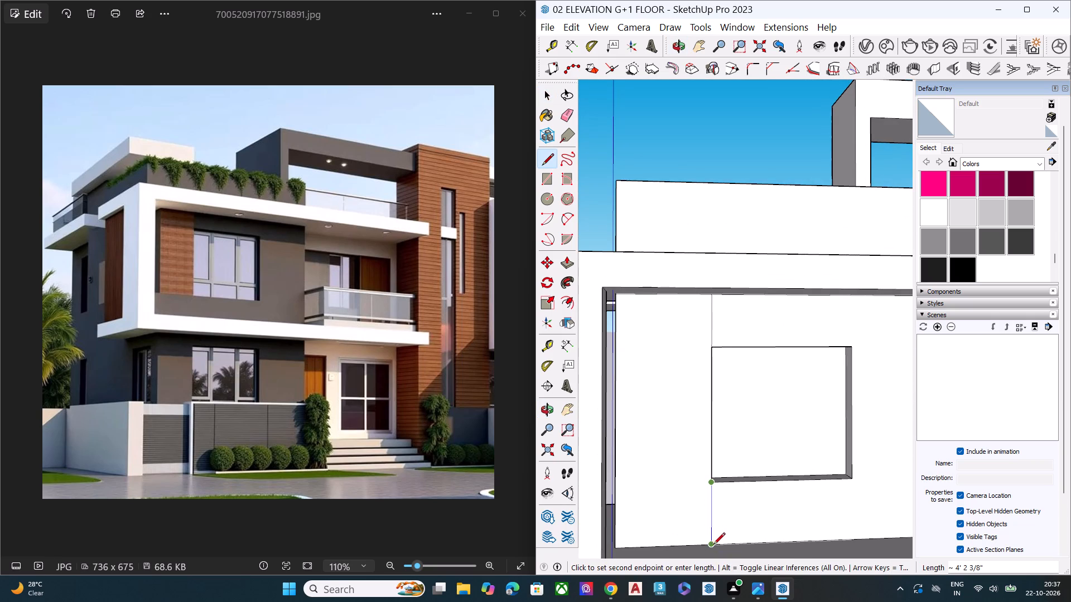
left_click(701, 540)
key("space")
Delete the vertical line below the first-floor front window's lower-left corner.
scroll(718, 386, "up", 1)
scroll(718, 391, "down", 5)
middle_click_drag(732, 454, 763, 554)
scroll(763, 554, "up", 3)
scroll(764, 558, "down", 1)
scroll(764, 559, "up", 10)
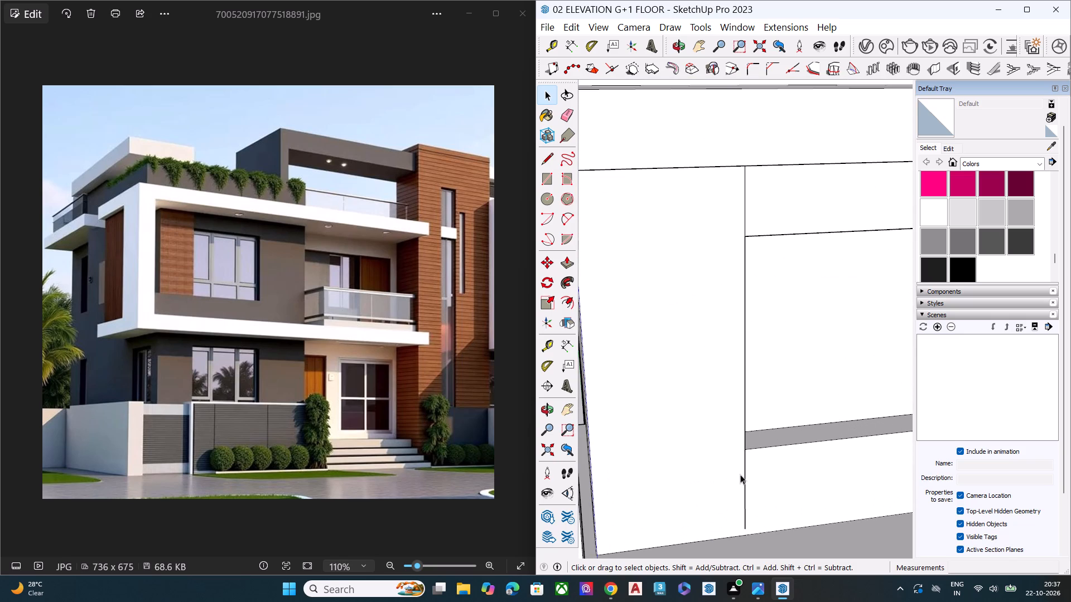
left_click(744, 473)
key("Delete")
Draw a vertical line about 4' 2" long from the first-floor window's lower-left corner to the wall's bottom edge at the slab.
scroll(746, 424, "down", 9)
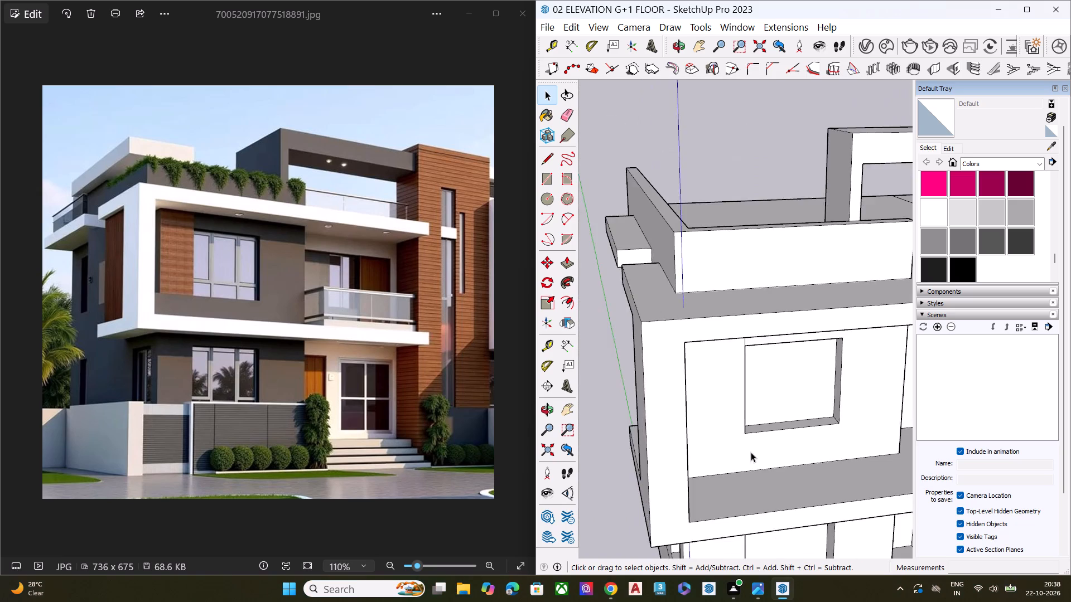
middle_click_drag(752, 486, 738, 384)
scroll(739, 384, "up", 9)
key("l")
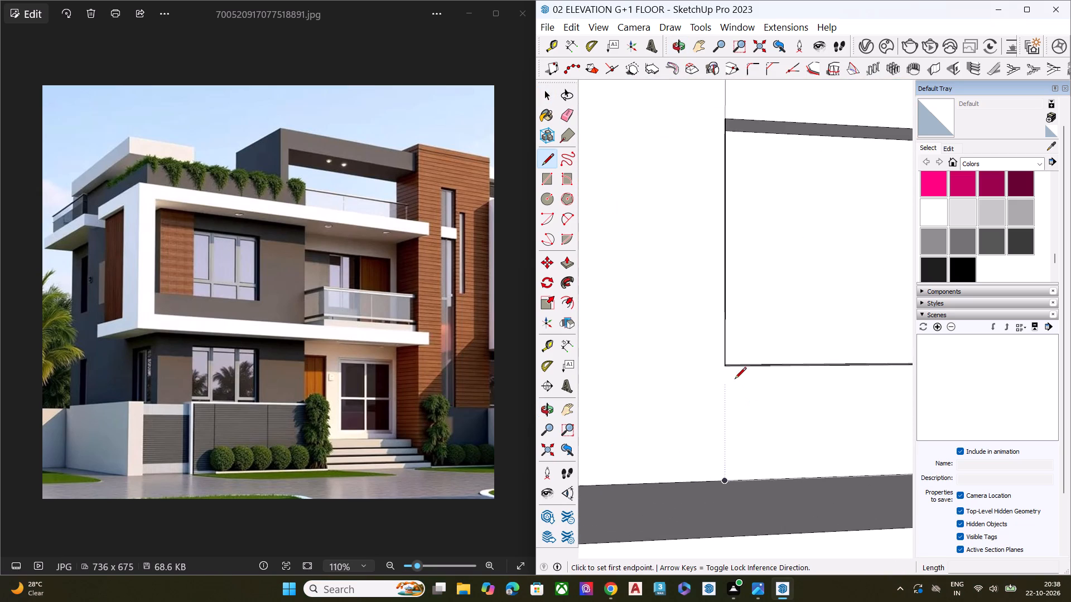
left_click(725, 366)
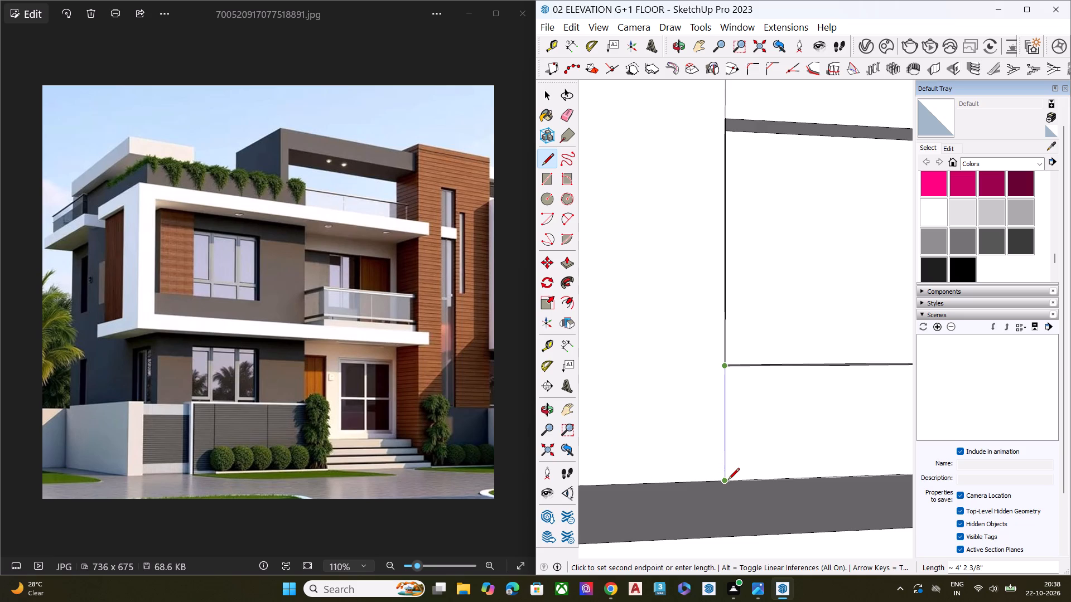
left_click(728, 480)
key("space")
scroll(702, 433, "down", 6)
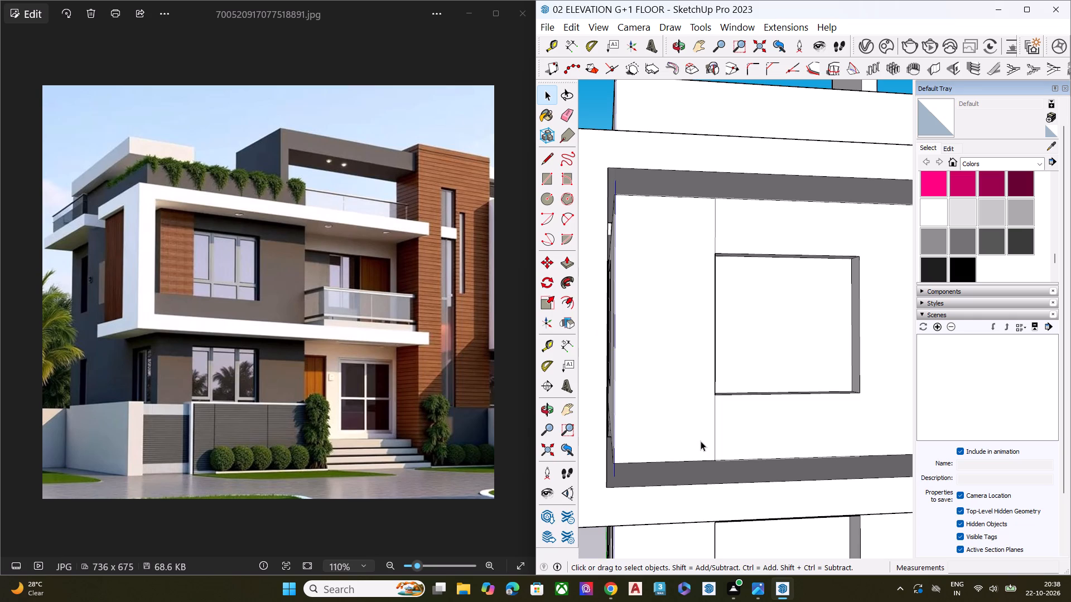
Push/Pull the wall panel left of the first-floor front window outward by about 6 5/8".
scroll(798, 297, "down", 2)
scroll(746, 318, "up", 2)
scroll(743, 319, "down", 1)
scroll(743, 319, "up", 1)
scroll(743, 319, "down", 2)
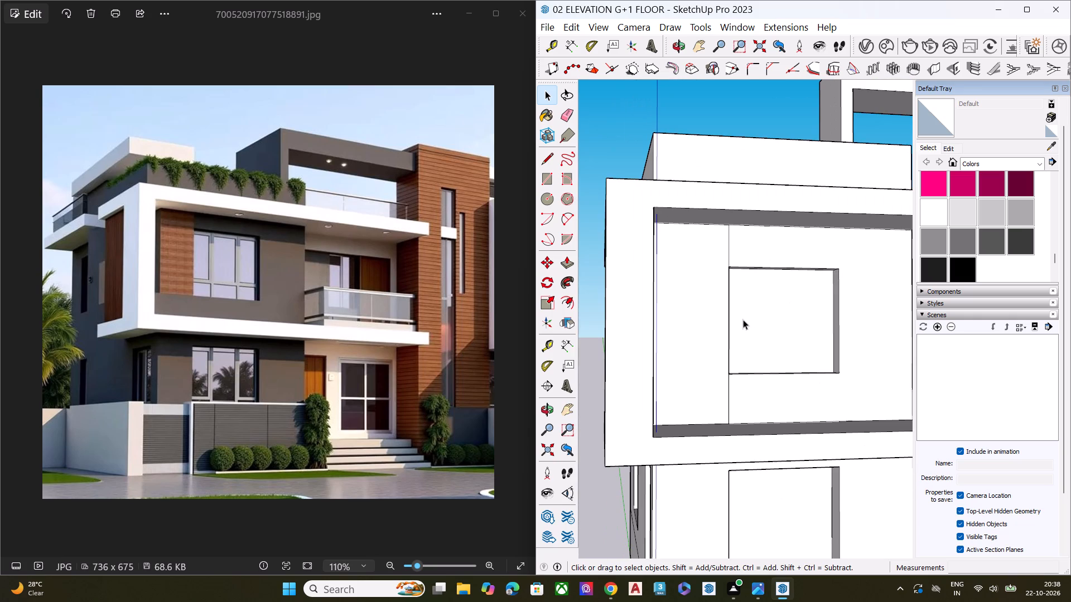
left_click(688, 358)
middle_click_drag(706, 357, 524, 453)
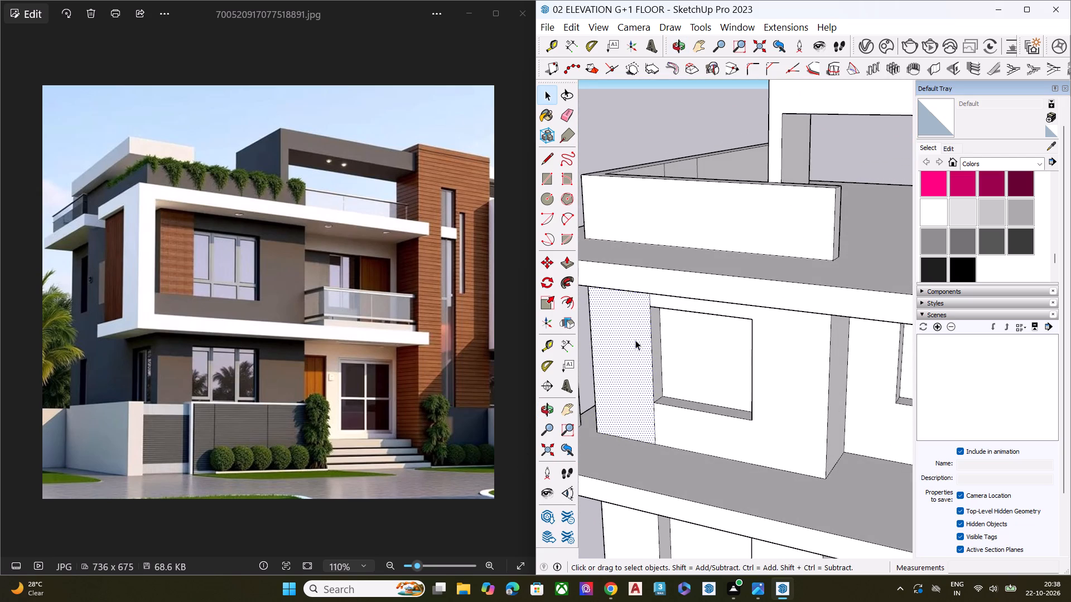
key("p")
left_click(635, 341)
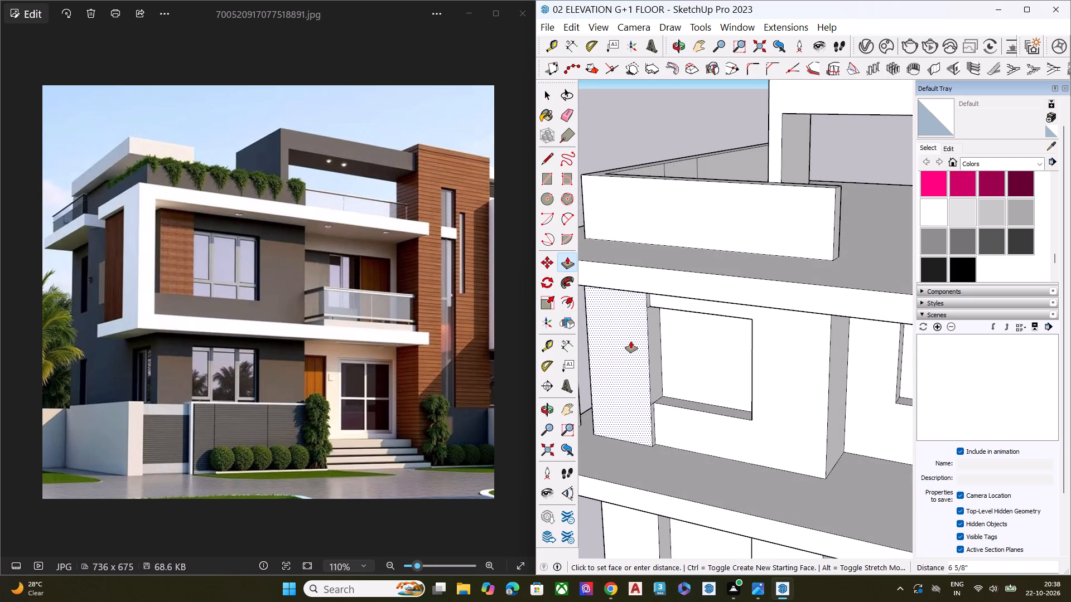
left_click(631, 341)
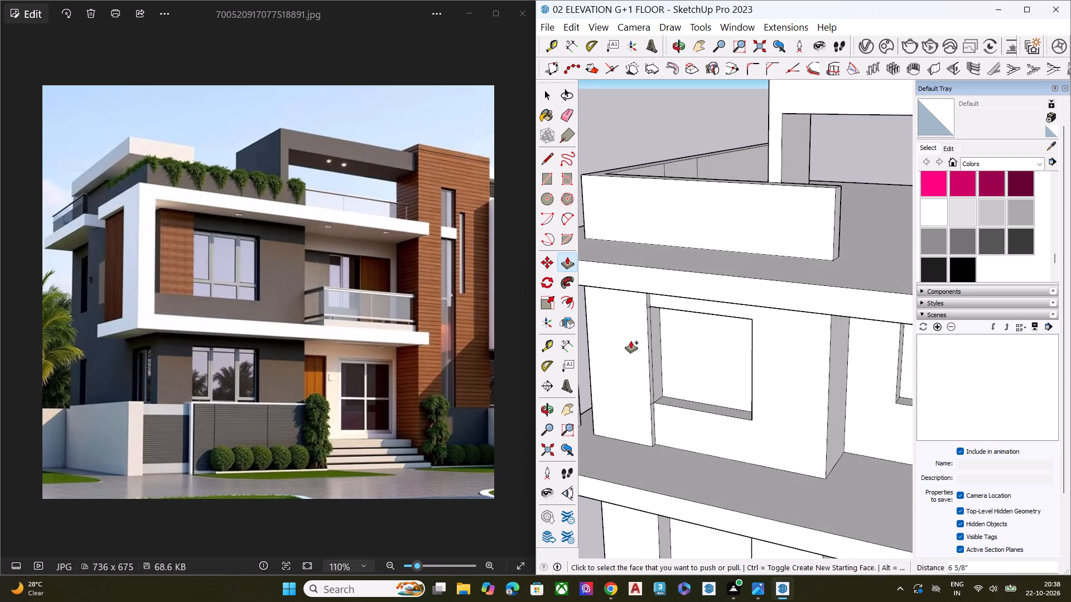
key("space")
middle_click_drag(644, 322, 770, 249)
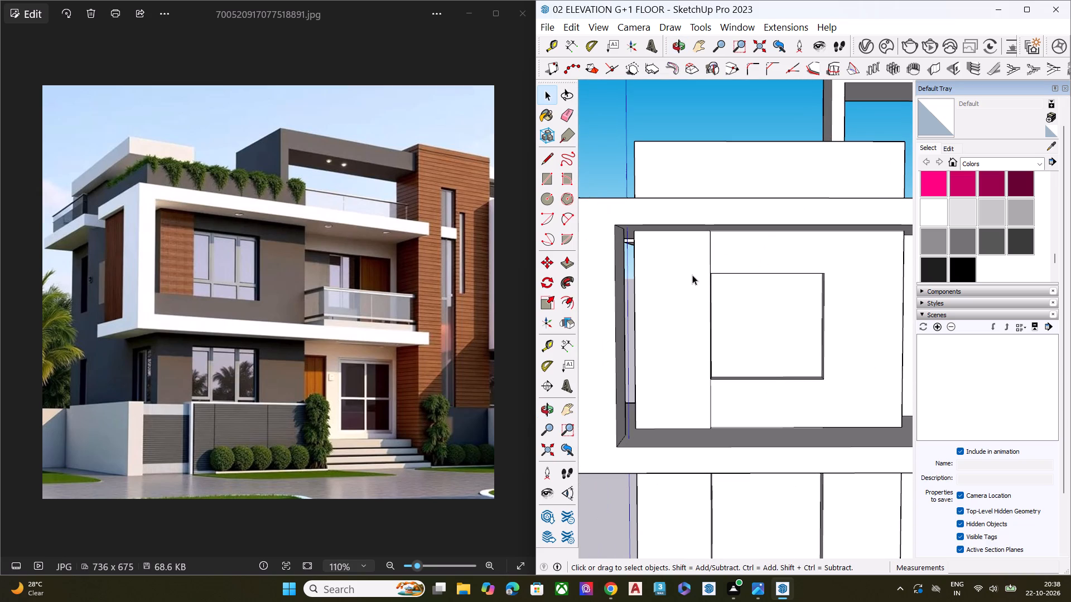
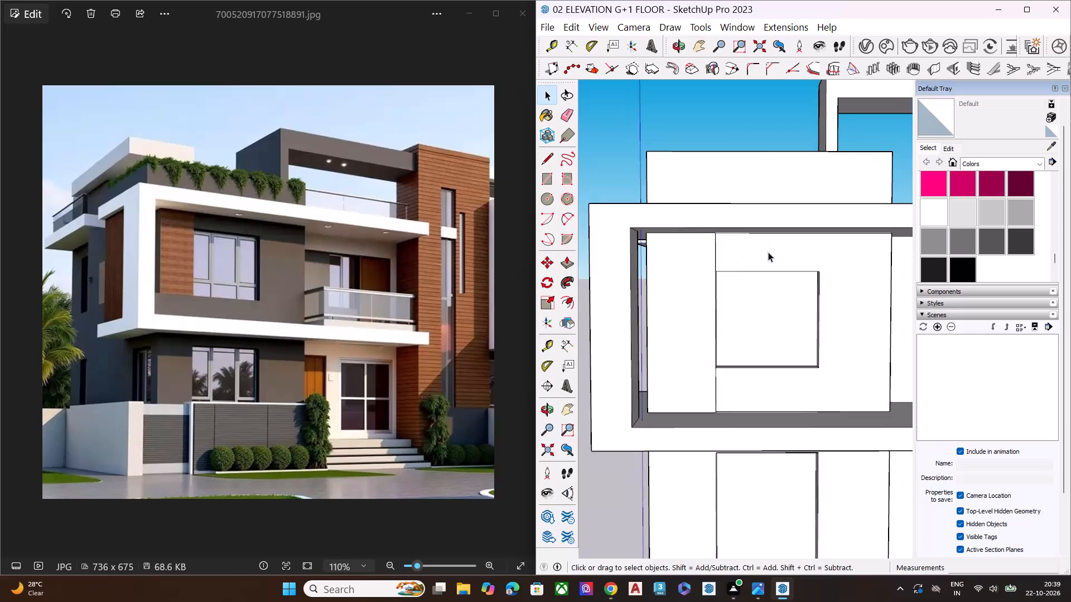
Push/Pull the end of the first-floor frame's upper arm on the side wall to align with the lower arm's end.
scroll(768, 252, "down", 5)
key("space")
middle_click_drag(789, 318, 785, 275)
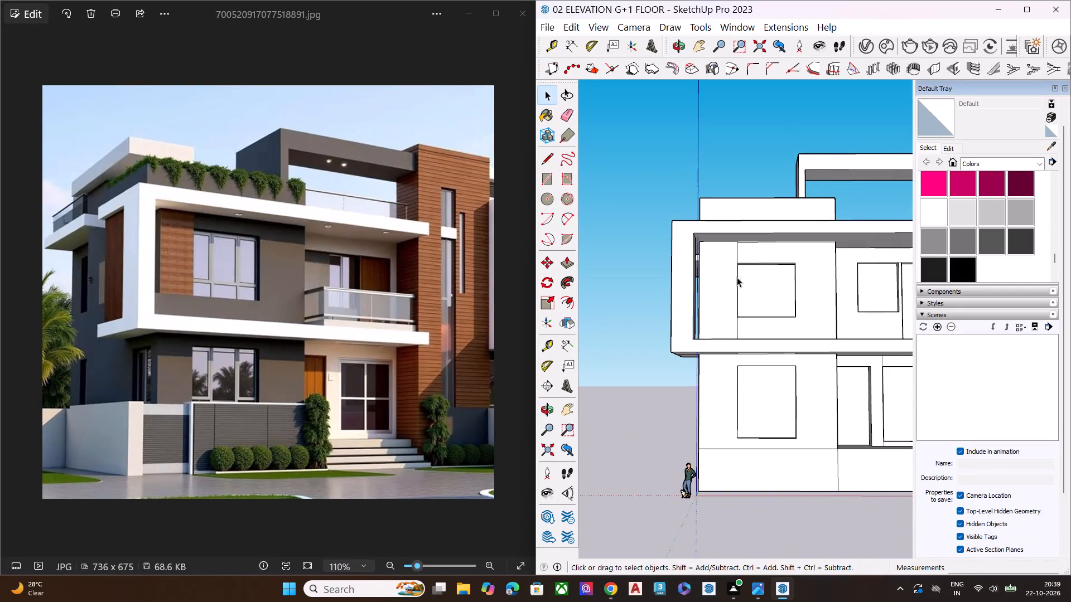
middle_click_drag(733, 277, 622, 326)
middle_click_drag(645, 305, 992, 317)
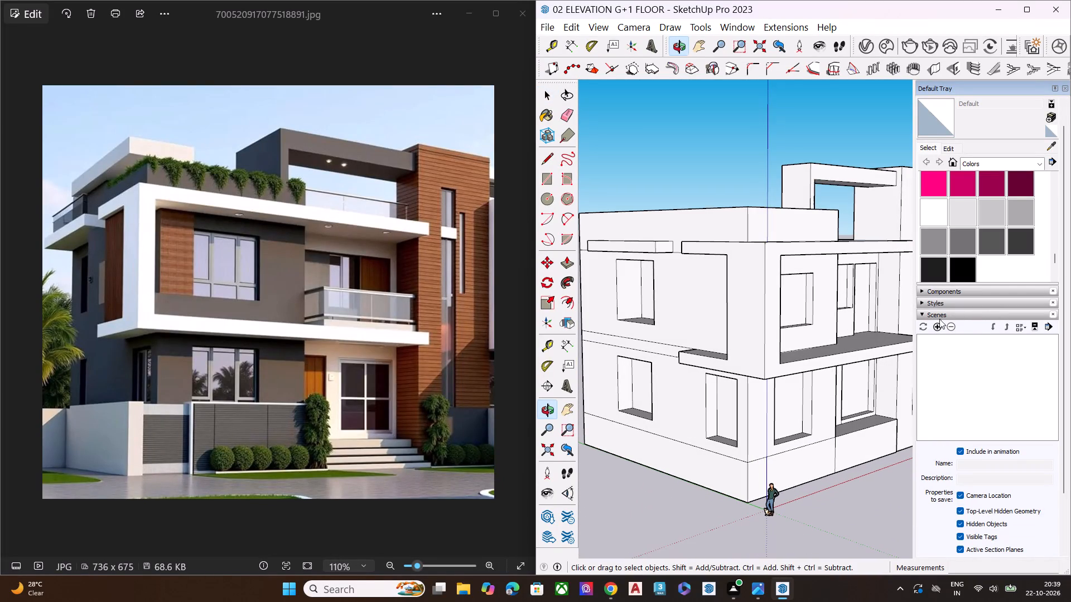
middle_click_drag(754, 290, 882, 246)
middle_click_drag(771, 277, 943, 299)
scroll(846, 206, "up", 6)
middle_click_drag(797, 261, 882, 294)
scroll(848, 288, "up", 1)
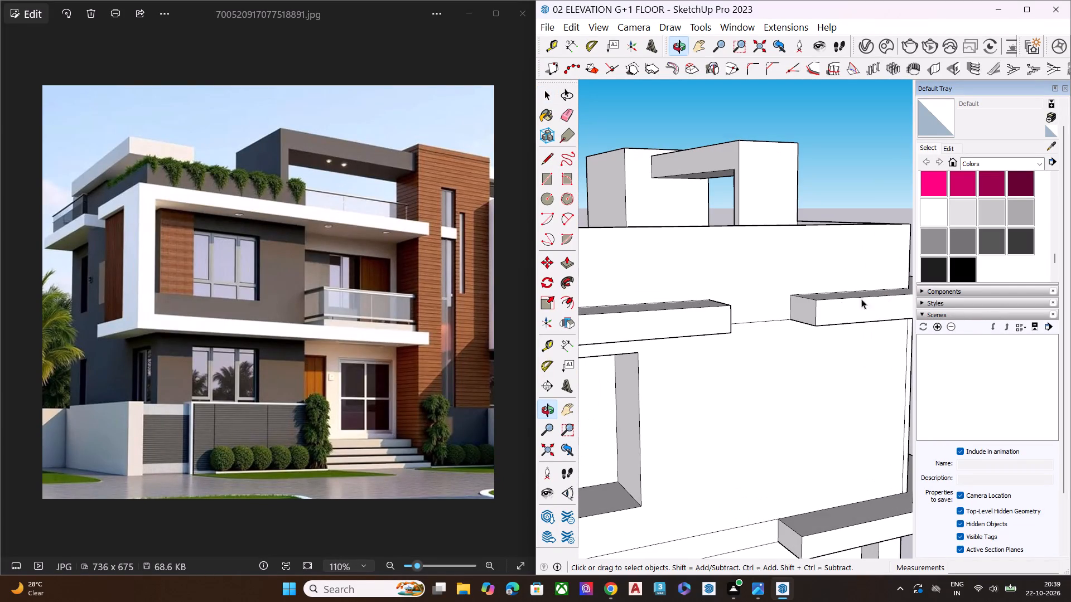
left_click(814, 317)
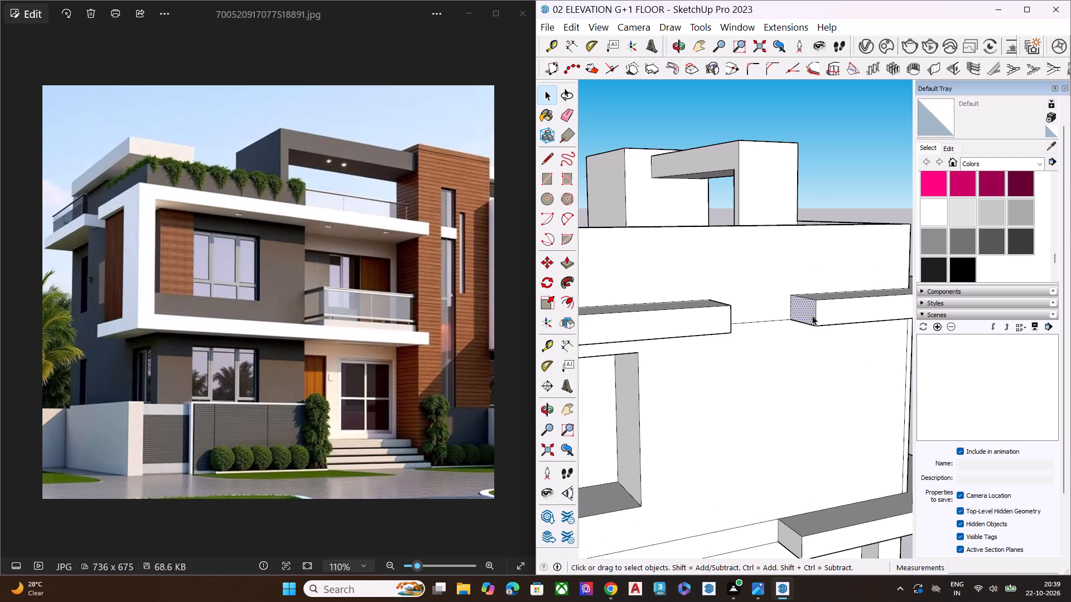
key("p")
left_click(808, 308)
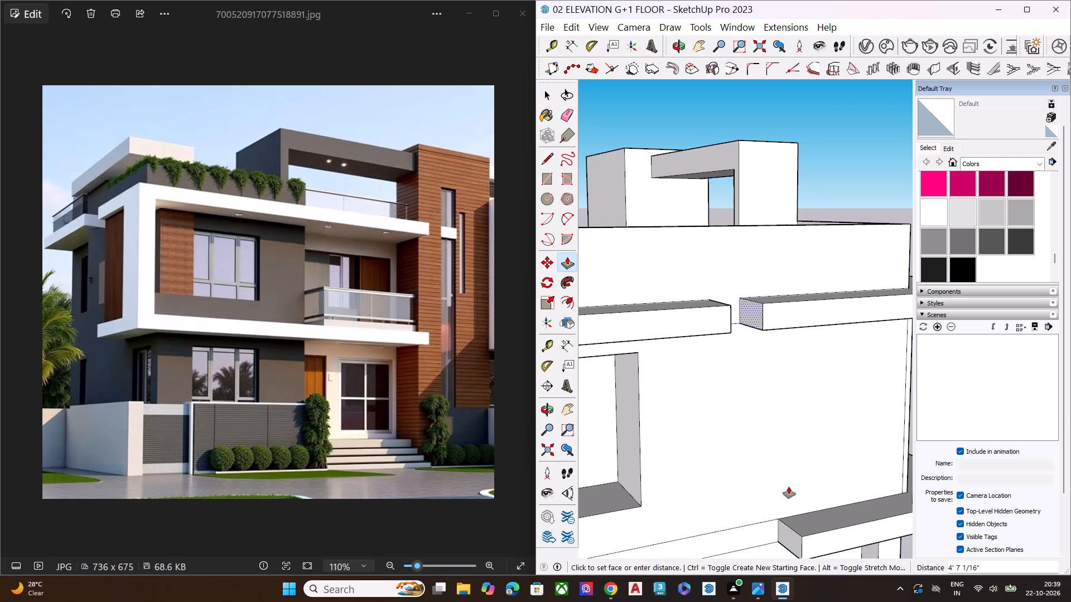
left_click(806, 537)
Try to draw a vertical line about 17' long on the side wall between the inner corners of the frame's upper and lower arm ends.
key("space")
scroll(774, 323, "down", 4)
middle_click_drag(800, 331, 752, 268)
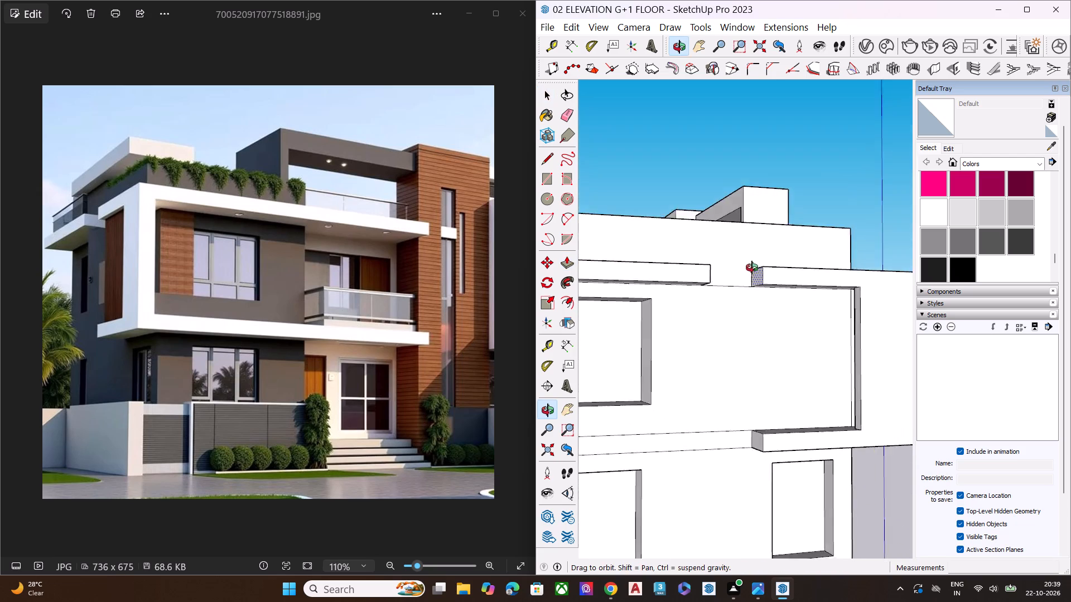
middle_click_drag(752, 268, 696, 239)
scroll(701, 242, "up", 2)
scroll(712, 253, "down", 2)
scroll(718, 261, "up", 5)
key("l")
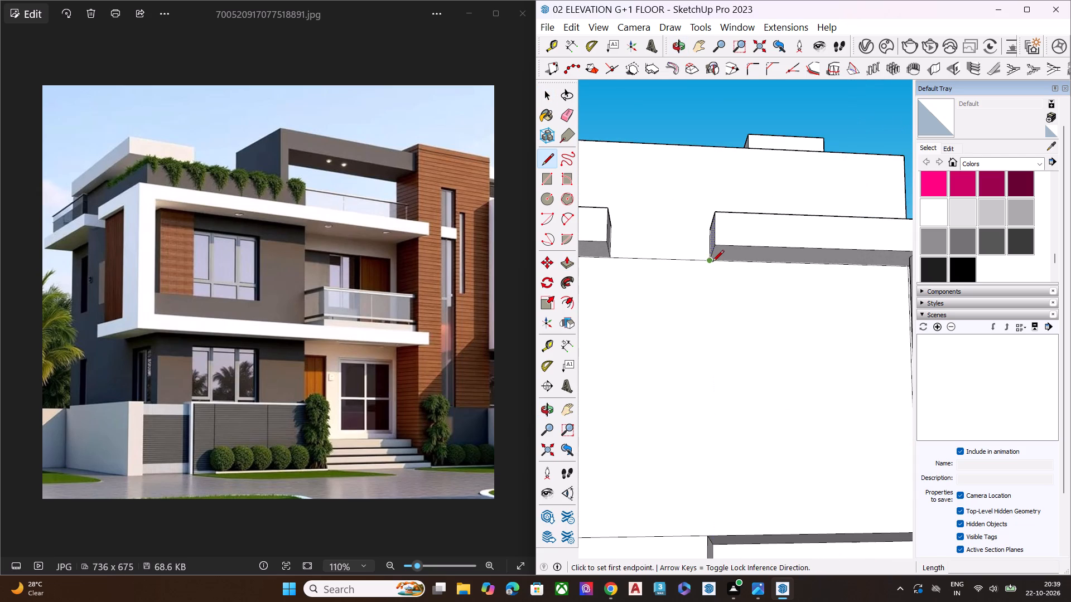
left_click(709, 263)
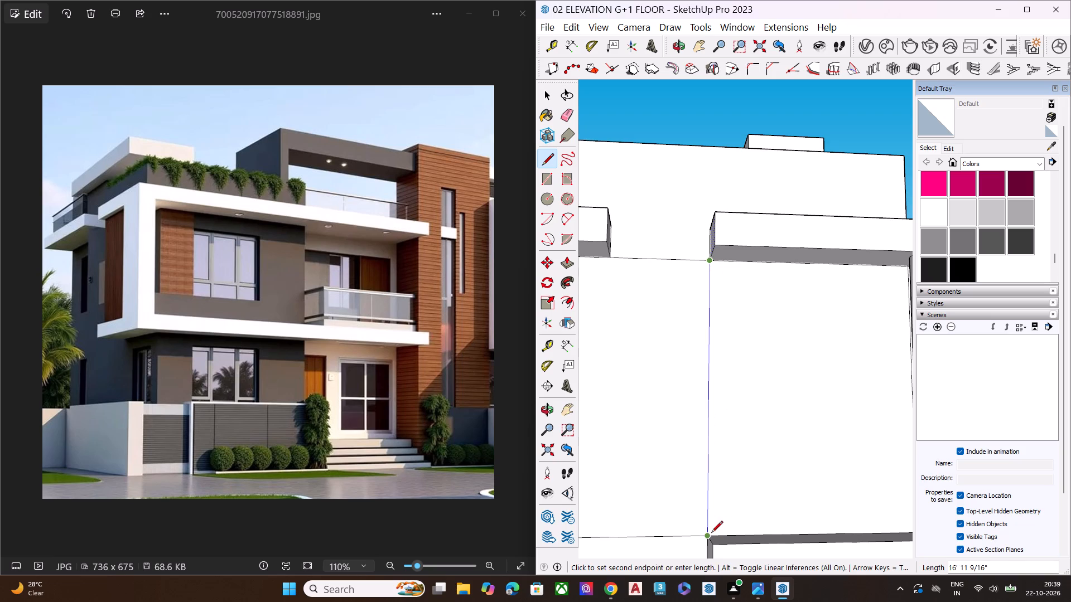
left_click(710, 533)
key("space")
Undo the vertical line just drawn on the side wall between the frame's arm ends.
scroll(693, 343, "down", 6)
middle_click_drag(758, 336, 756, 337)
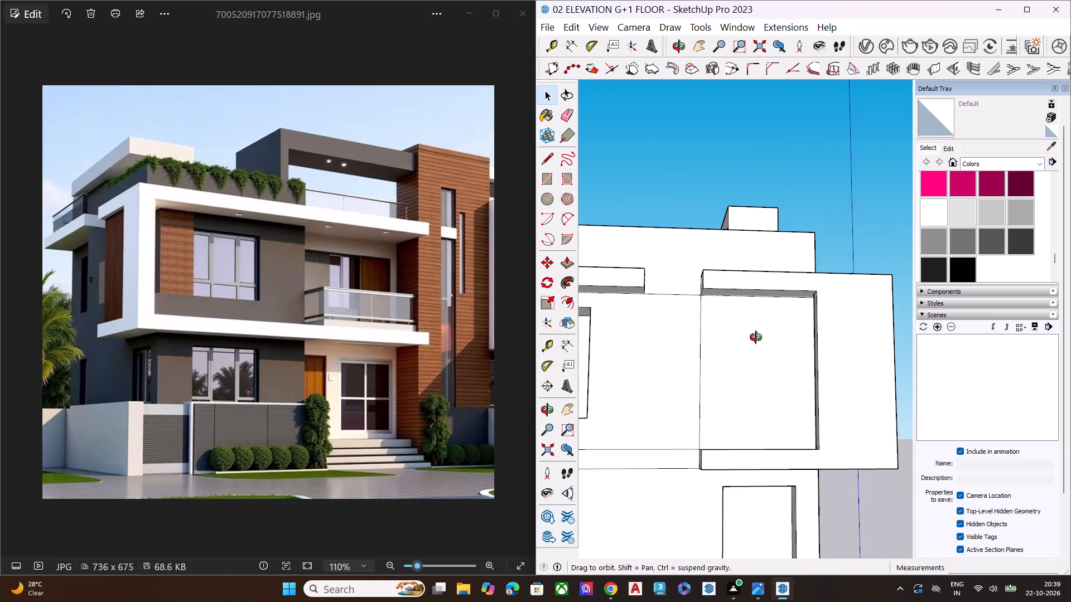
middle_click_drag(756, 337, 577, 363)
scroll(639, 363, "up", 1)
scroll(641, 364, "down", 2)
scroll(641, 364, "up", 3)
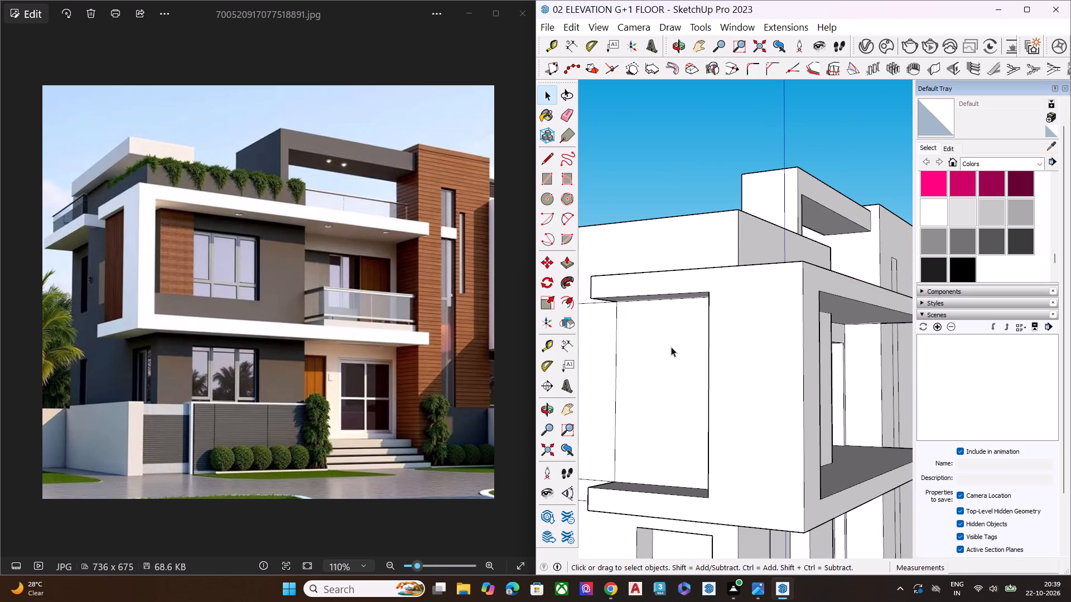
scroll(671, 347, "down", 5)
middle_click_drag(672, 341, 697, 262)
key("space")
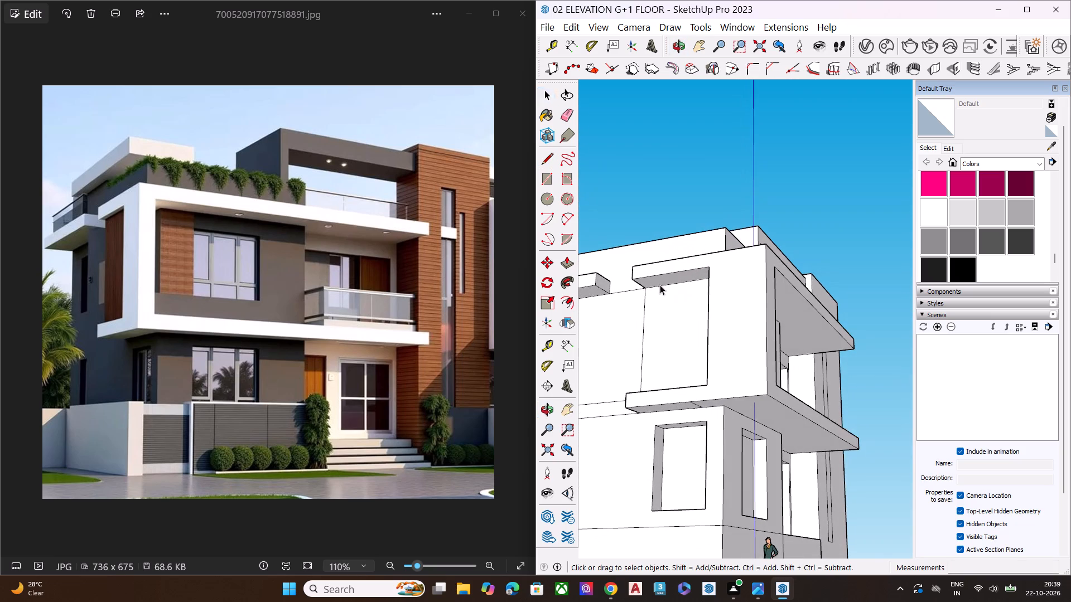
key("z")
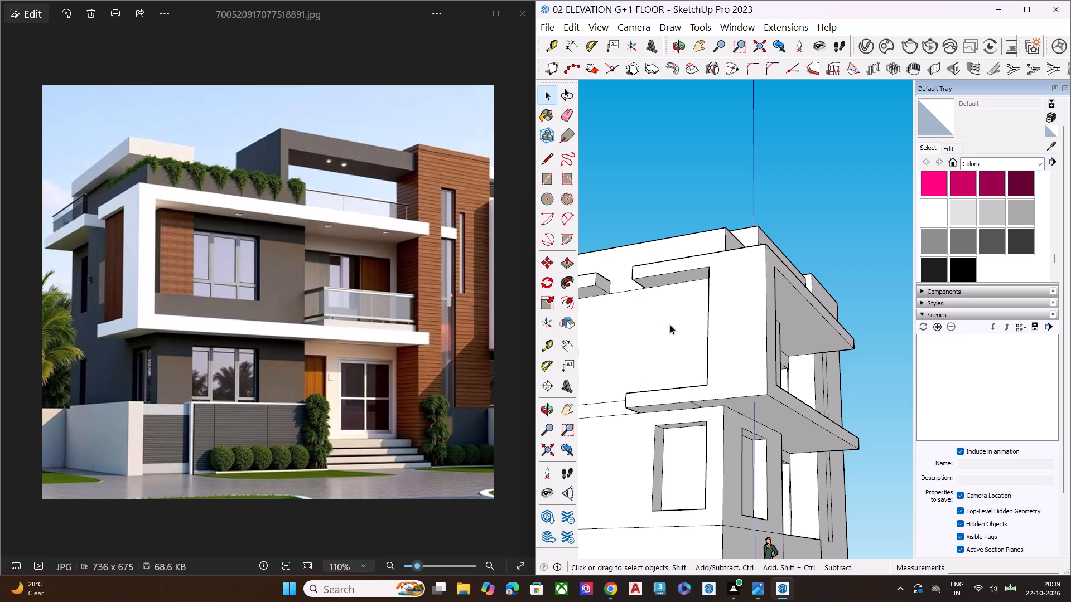
Draw a vertical line about 17' long joining the outer corners of the side frame's upper and lower arm ends, closing the opening with a face.
middle_click_drag(681, 325, 826, 406)
key("l")
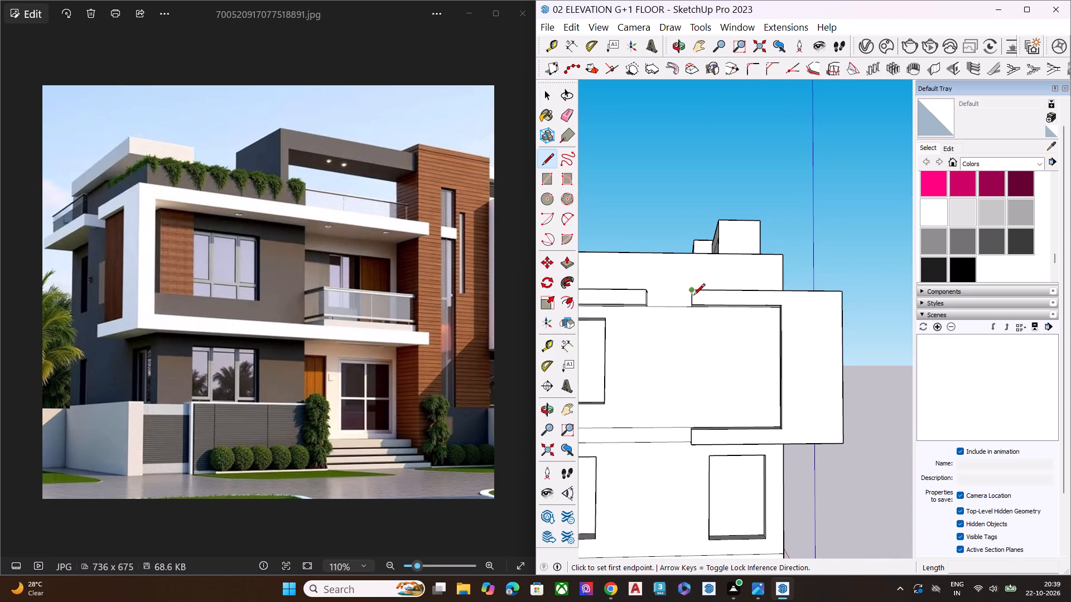
left_click(693, 304)
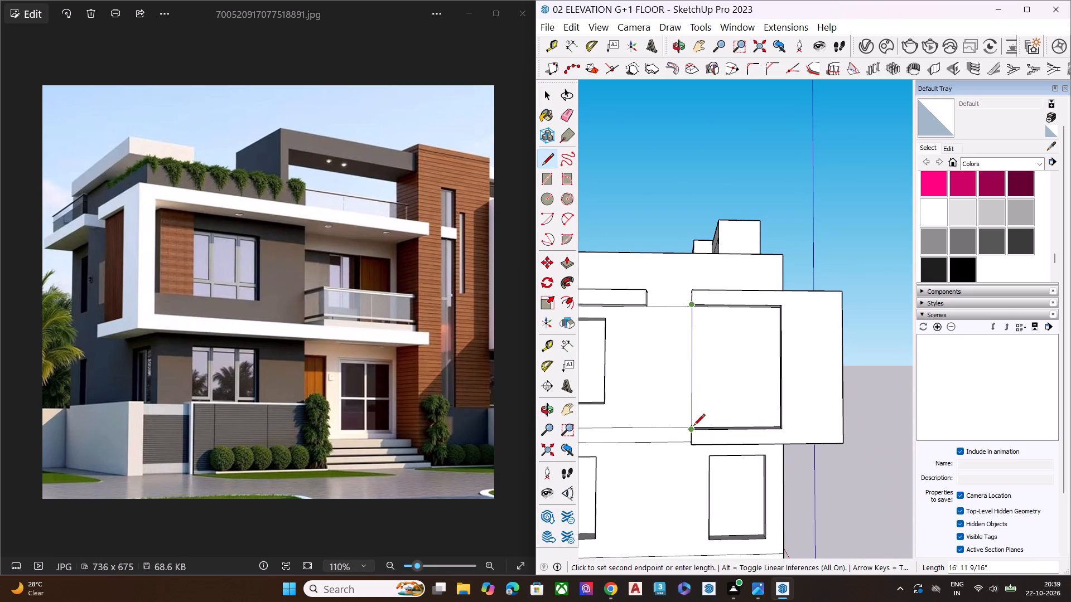
left_click(693, 433)
key("space")
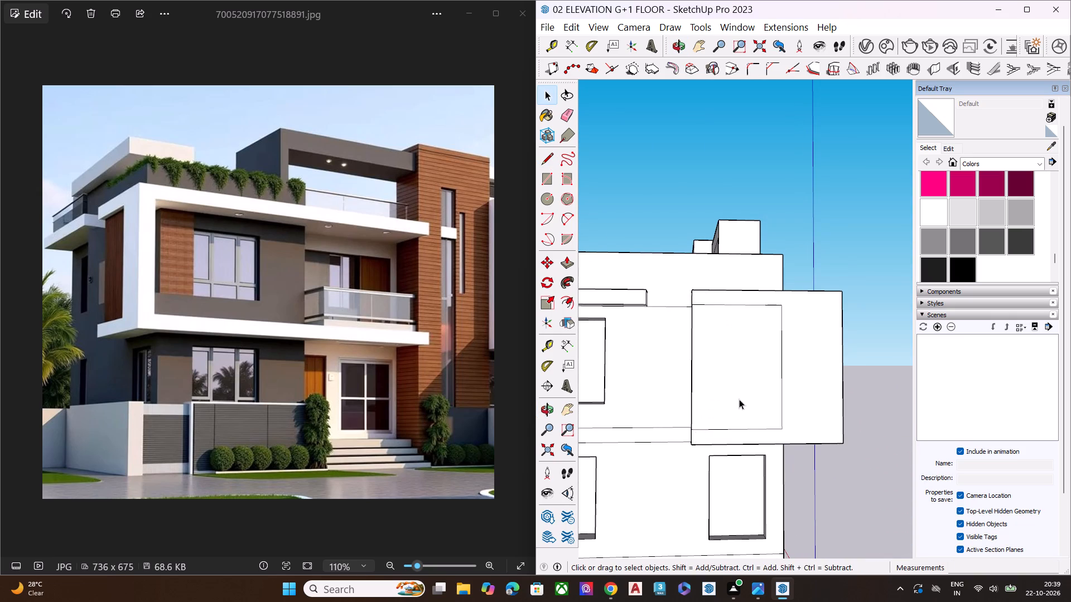
Push/Pull the inner face of the new side frame panel toward the house wall by about 1 9/16".
middle_click_drag(739, 399, 976, 445)
middle_click_drag(845, 360, 932, 317)
scroll(906, 342, "up", 4)
middle_click_drag(857, 377, 905, 351)
scroll(890, 354, "up", 2)
scroll(834, 348, "down", 1)
scroll(834, 347, "up", 3)
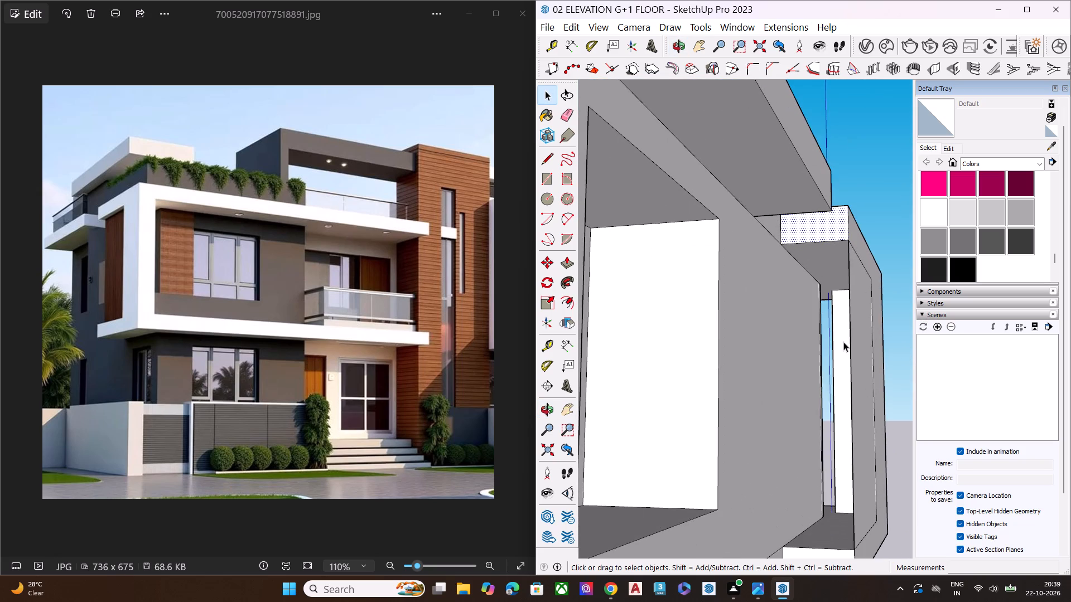
scroll(679, 302, "down", 16)
scroll(732, 313, "up", 1)
middle_click_drag(732, 313, 828, 335)
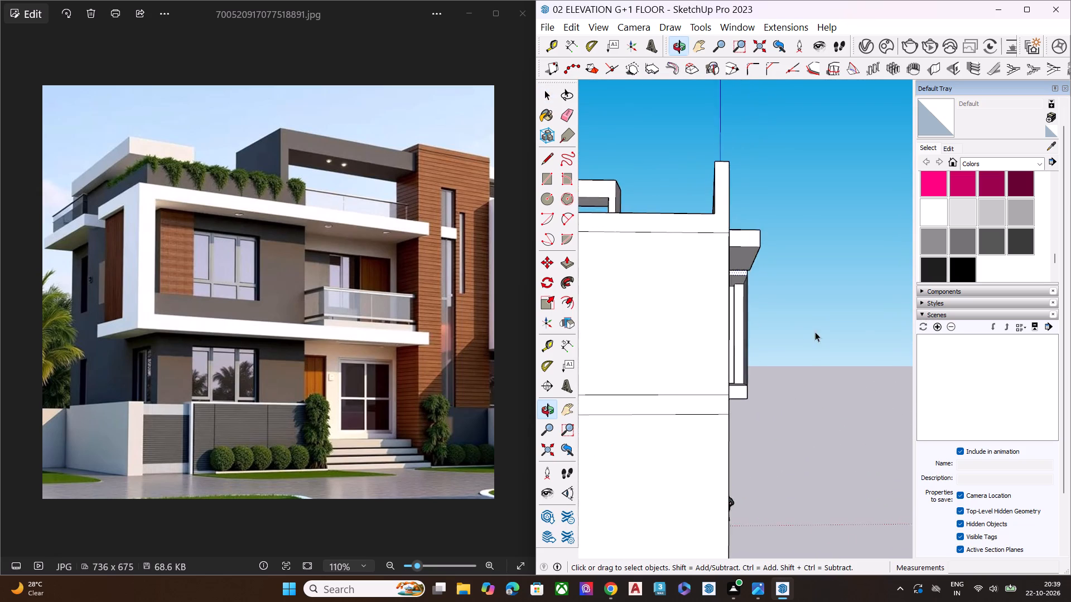
scroll(770, 317, "up", 15)
middle_click_drag(726, 309, 729, 307)
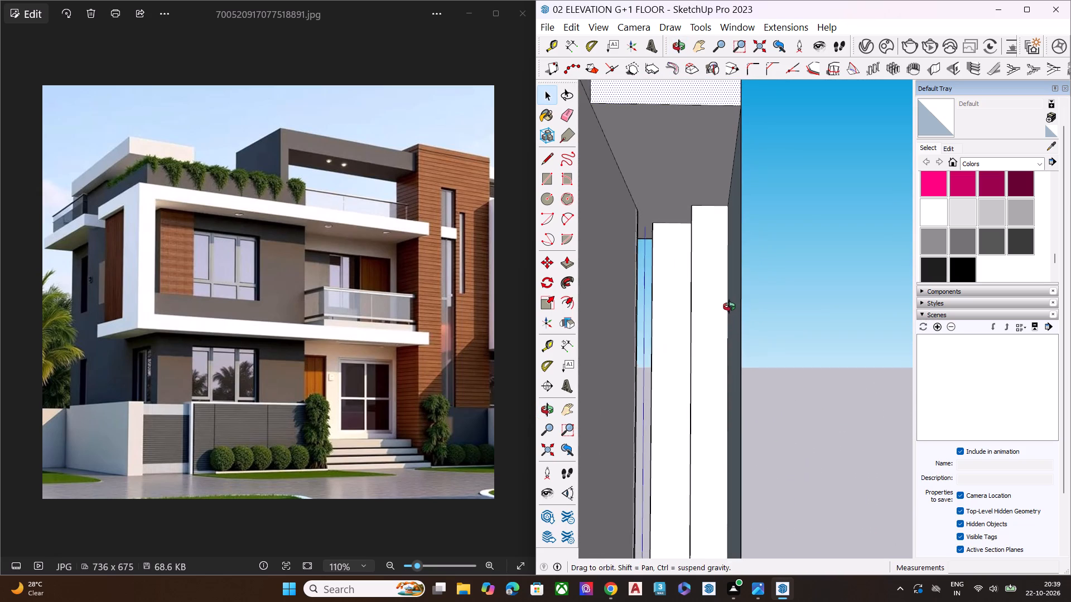
middle_click_drag(729, 307, 742, 297)
scroll(742, 297, "up", 1)
double_click(744, 294)
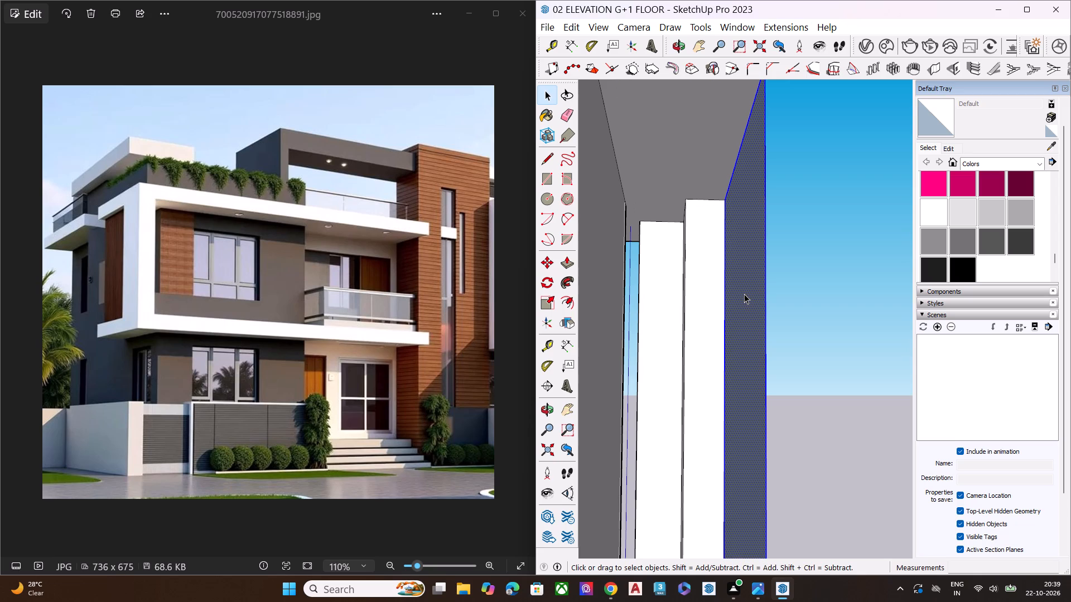
key("p")
left_click(744, 294)
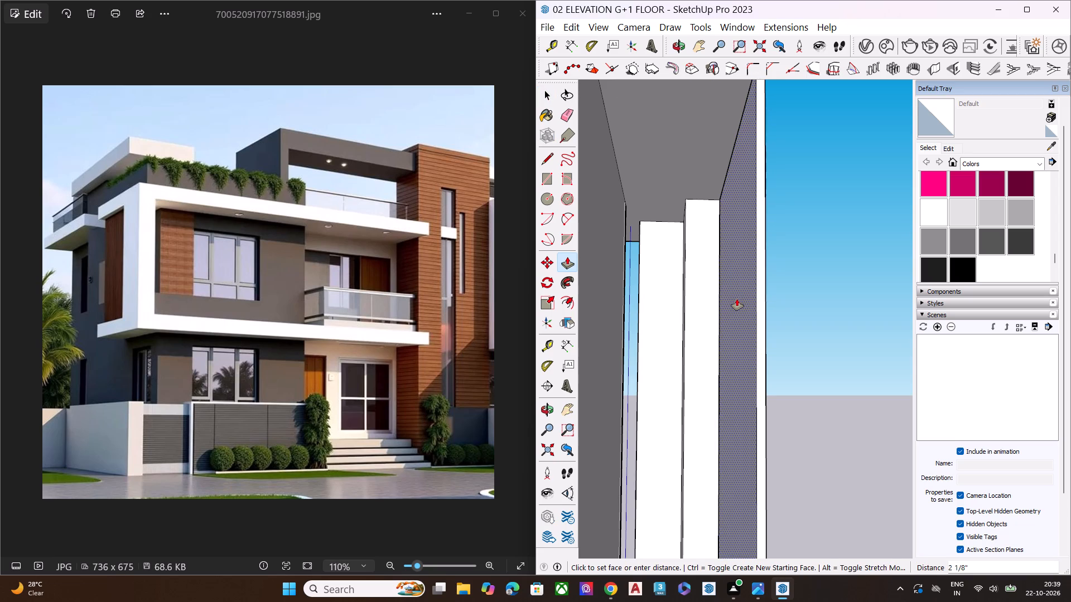
left_click(740, 297)
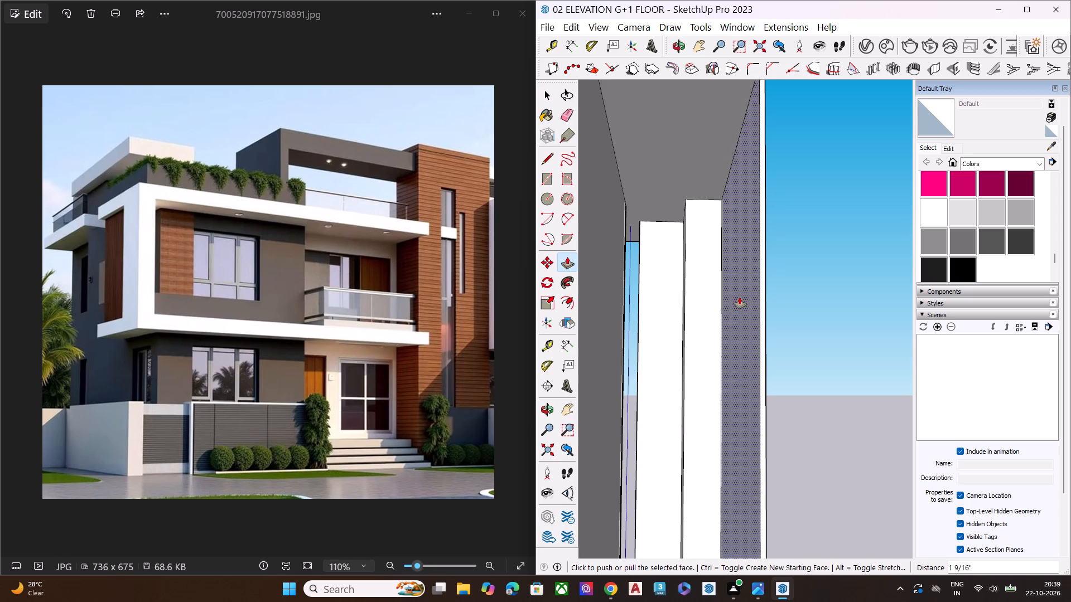
key("space")
left_click(811, 274)
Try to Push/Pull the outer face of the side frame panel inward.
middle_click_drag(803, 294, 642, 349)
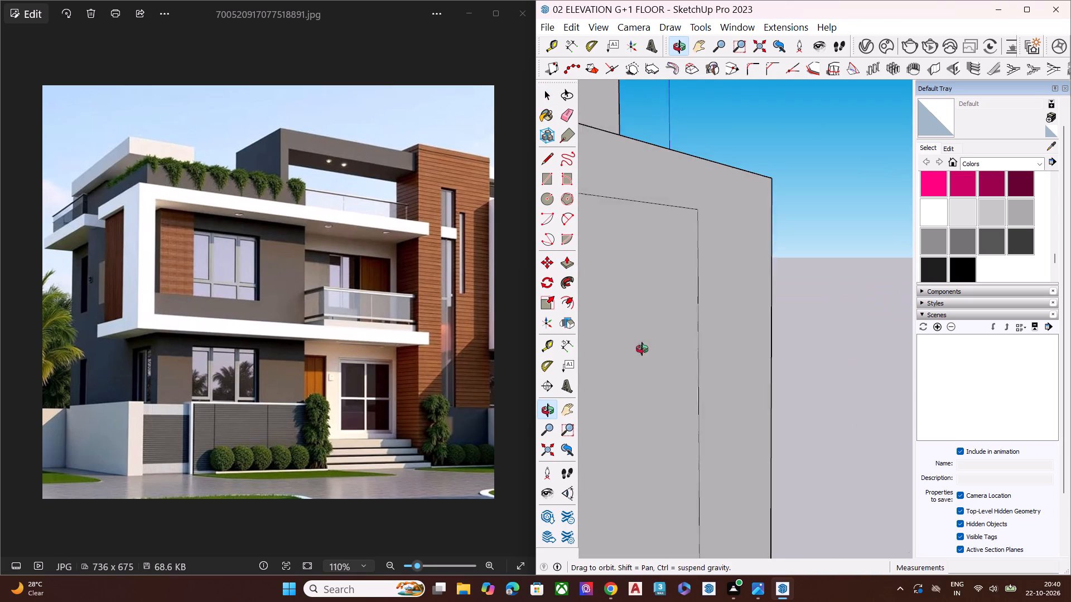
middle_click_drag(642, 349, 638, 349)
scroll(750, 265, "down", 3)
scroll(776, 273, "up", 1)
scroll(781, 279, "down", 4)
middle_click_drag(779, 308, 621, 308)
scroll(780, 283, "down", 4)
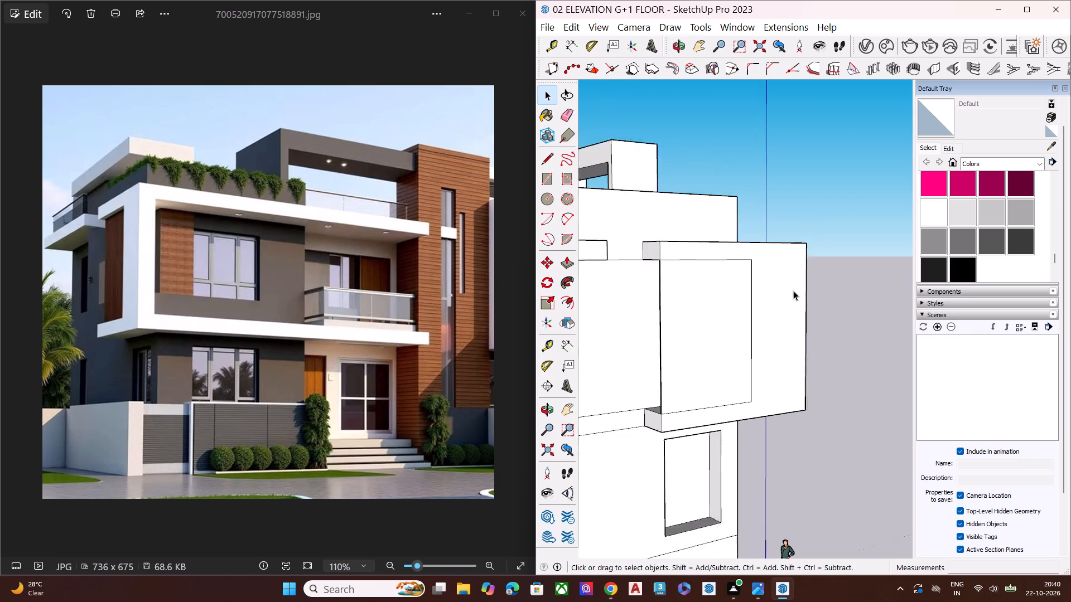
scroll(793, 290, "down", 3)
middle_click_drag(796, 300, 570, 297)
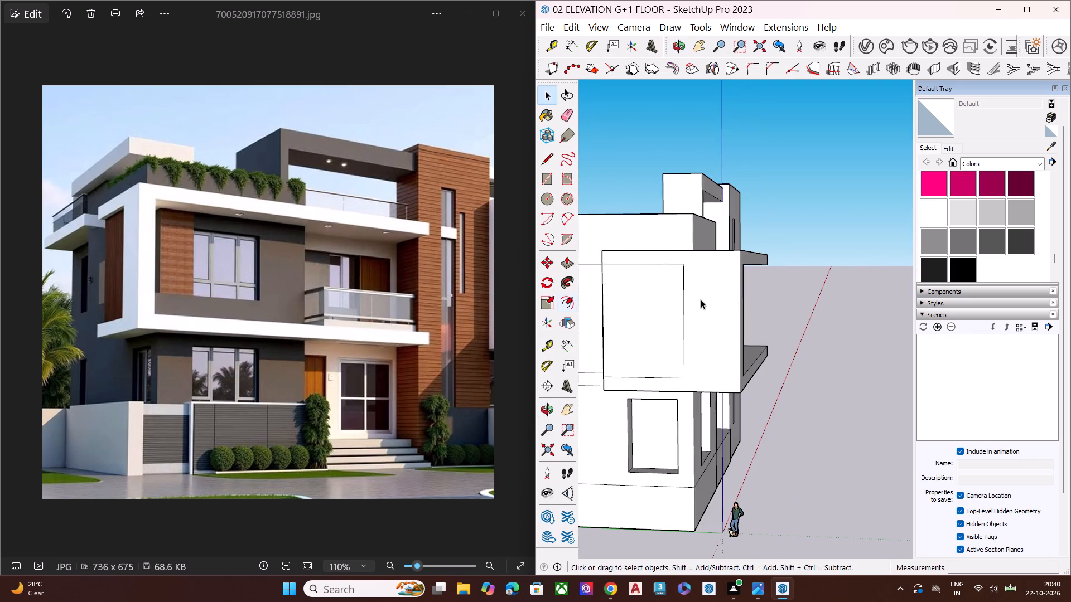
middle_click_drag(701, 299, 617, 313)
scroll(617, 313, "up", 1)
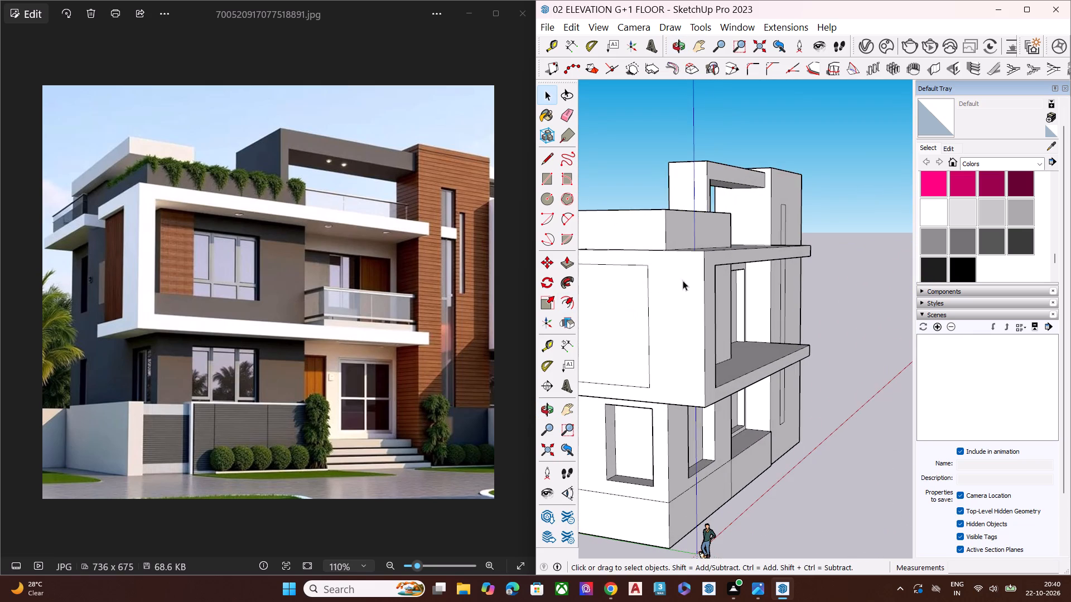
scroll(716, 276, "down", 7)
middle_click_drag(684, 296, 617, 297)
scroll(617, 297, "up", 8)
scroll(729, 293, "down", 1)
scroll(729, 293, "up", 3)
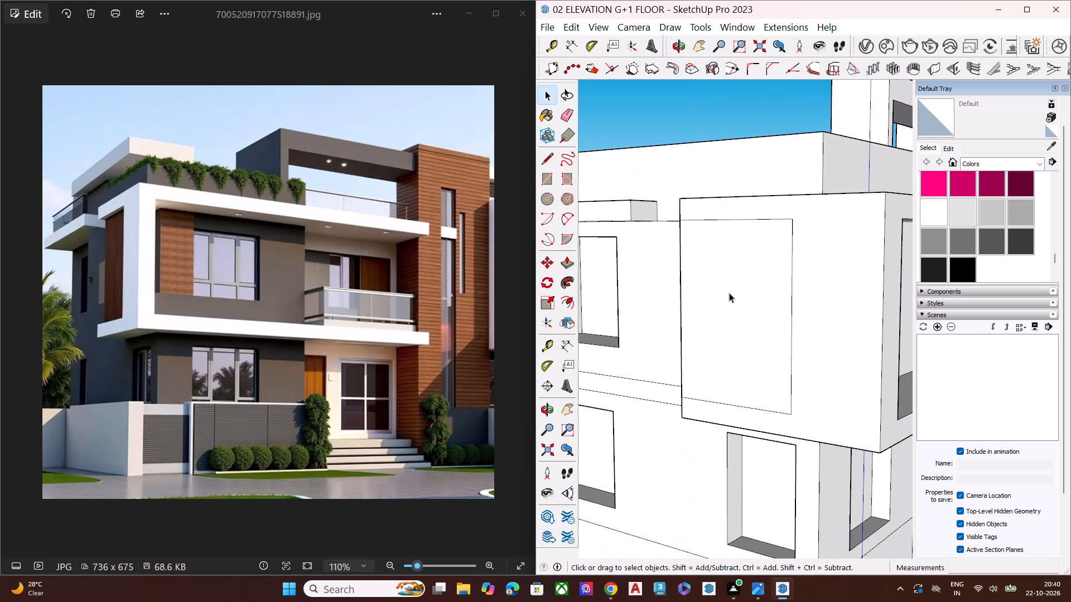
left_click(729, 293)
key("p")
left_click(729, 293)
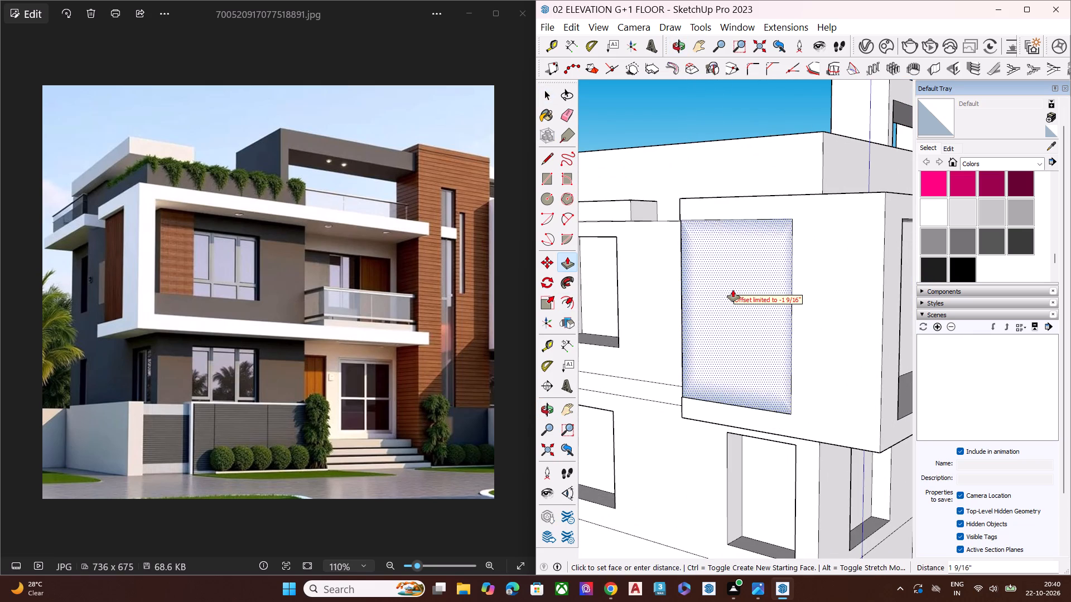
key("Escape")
Push/Pull the inner face of the side frame panel further toward the house wall by about 9 3/8".
middle_click_drag(701, 304, 974, 305)
scroll(974, 305, "up", 1)
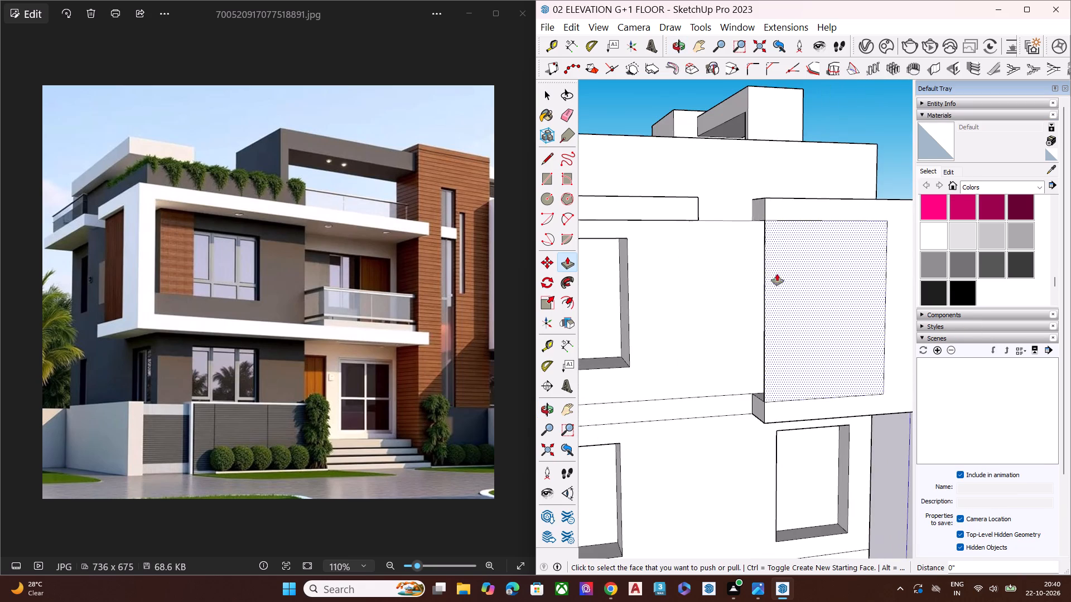
scroll(764, 274, "down", 7)
scroll(700, 285, "up", 1)
middle_click_drag(701, 285, 991, 273)
scroll(761, 261, "down", 6)
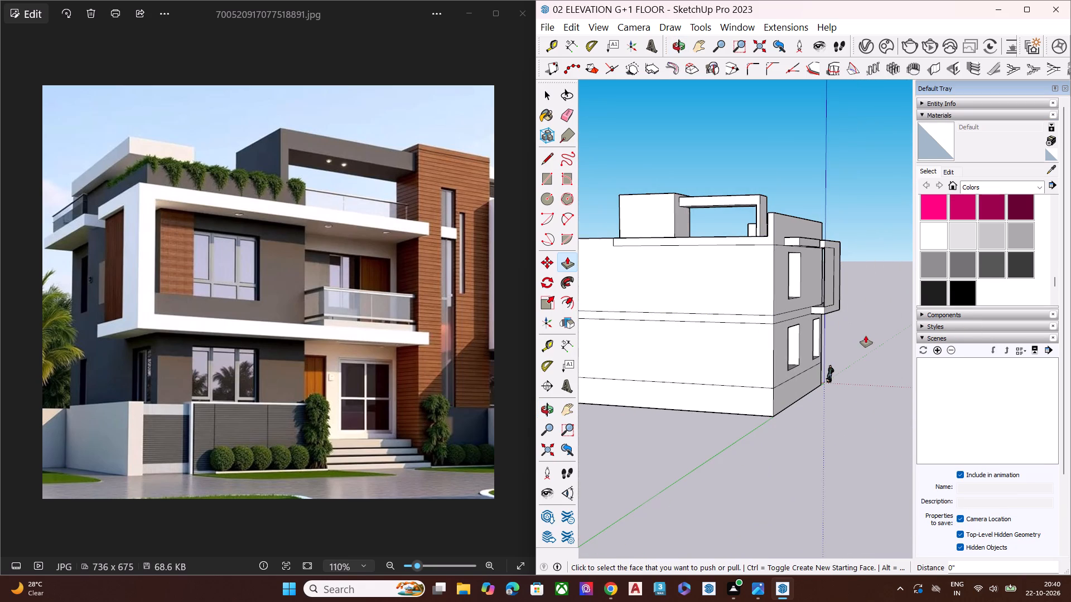
left_click(866, 336)
key("space")
left_click(866, 336)
middle_click_drag(808, 305, 853, 295)
scroll(851, 264, "up", 9)
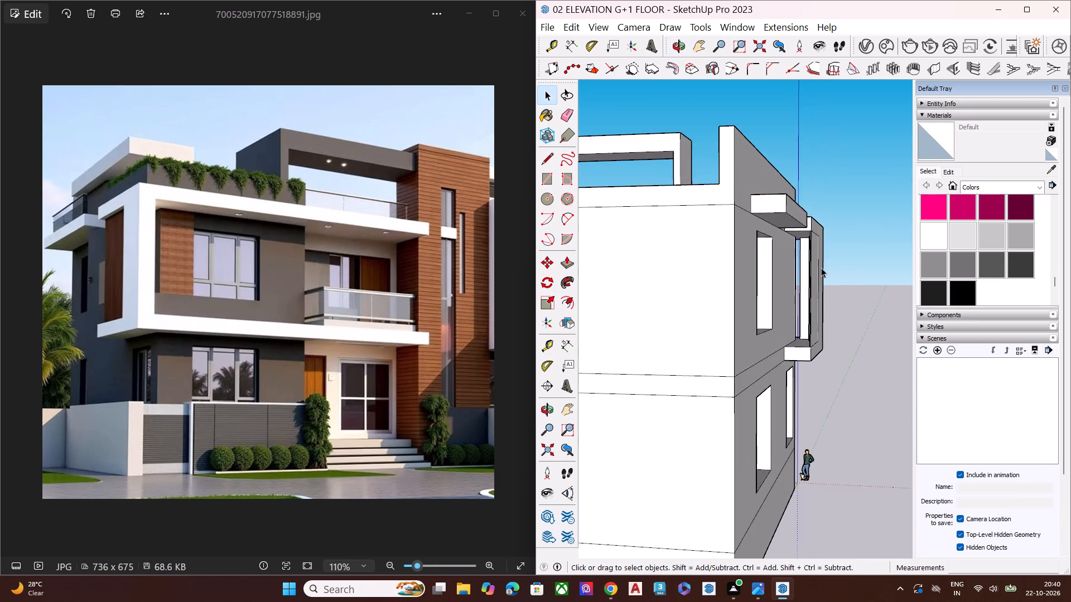
scroll(819, 267, "down", 2)
scroll(819, 266, "up", 17)
middle_click_drag(803, 262, 844, 242)
left_click(859, 247)
key("p")
left_click(859, 247)
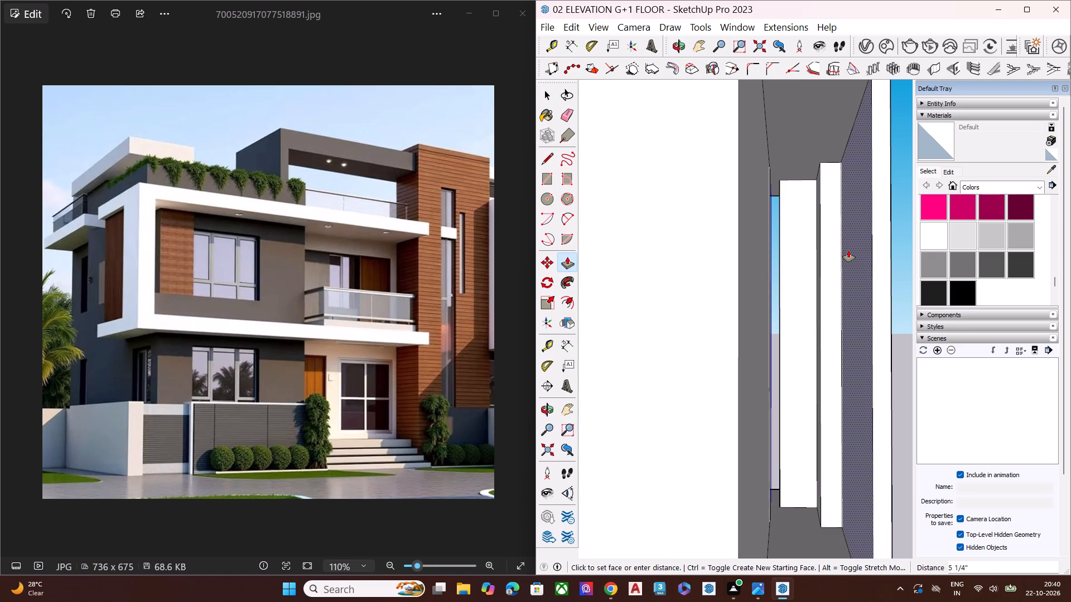
left_click(840, 253)
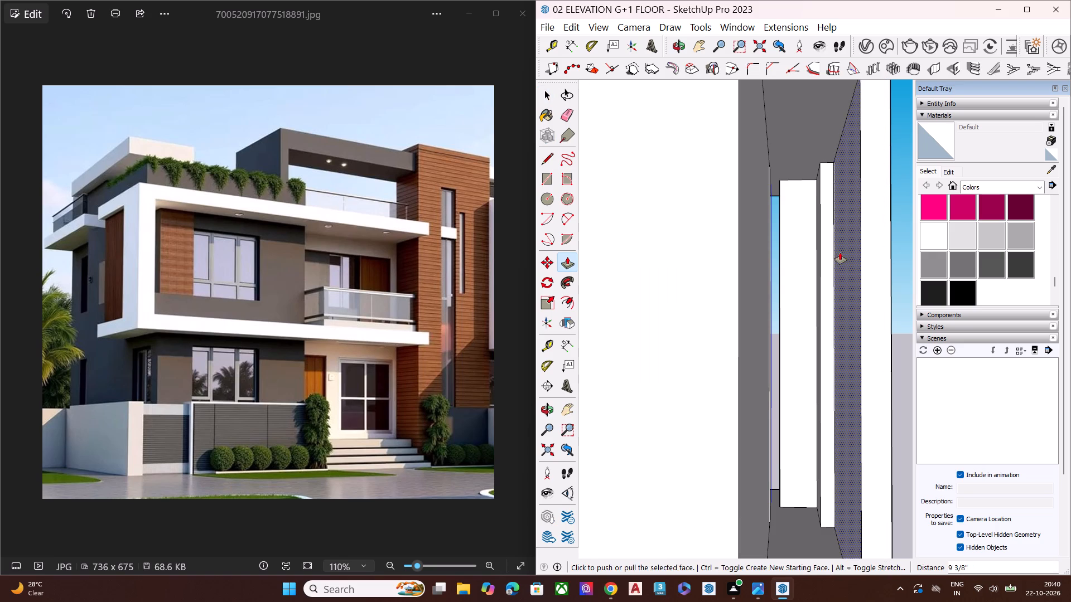
key("space")
Push/Pull the outer face of the side frame panel inward by about 5 11/16" to recess it within the frame.
scroll(817, 230, "down", 3)
scroll(811, 234, "up", 1)
scroll(811, 234, "down", 3)
middle_click_drag(840, 237, 737, 308)
left_click(827, 298)
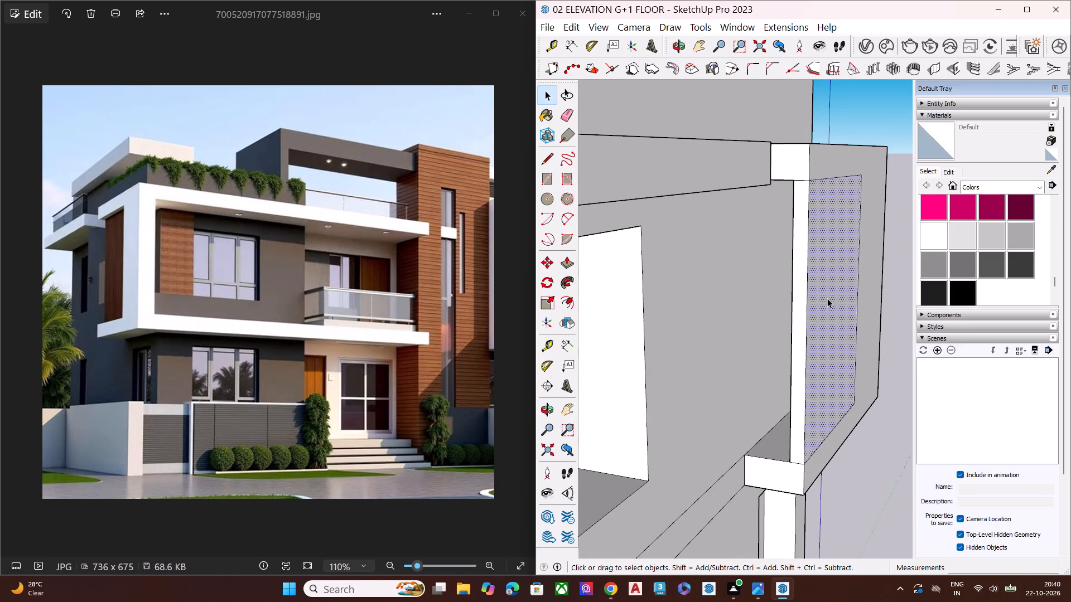
key("p")
left_click(827, 298)
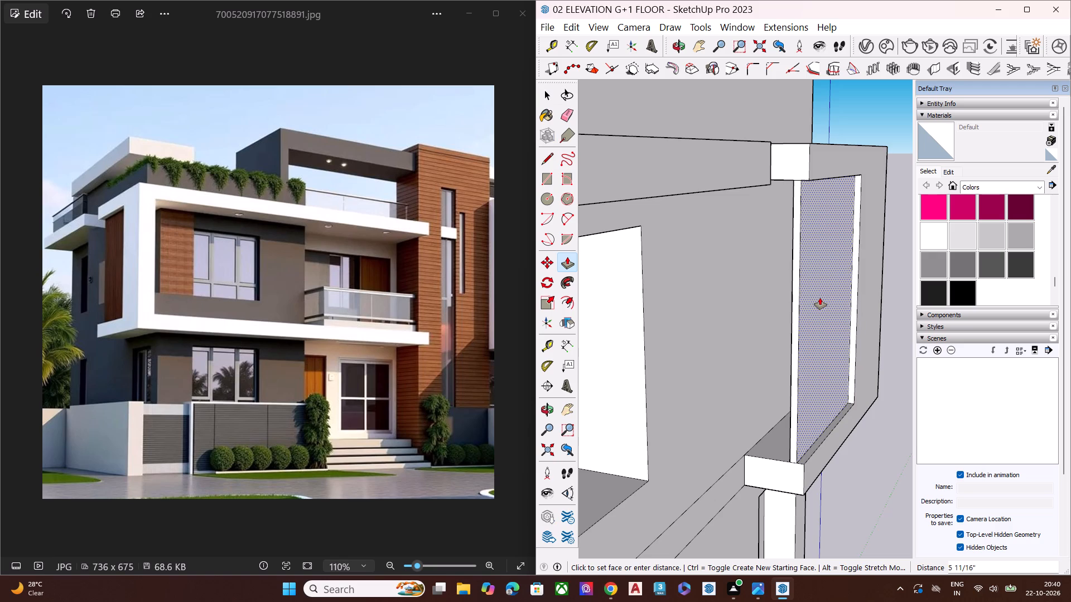
left_click(820, 298)
key("space")
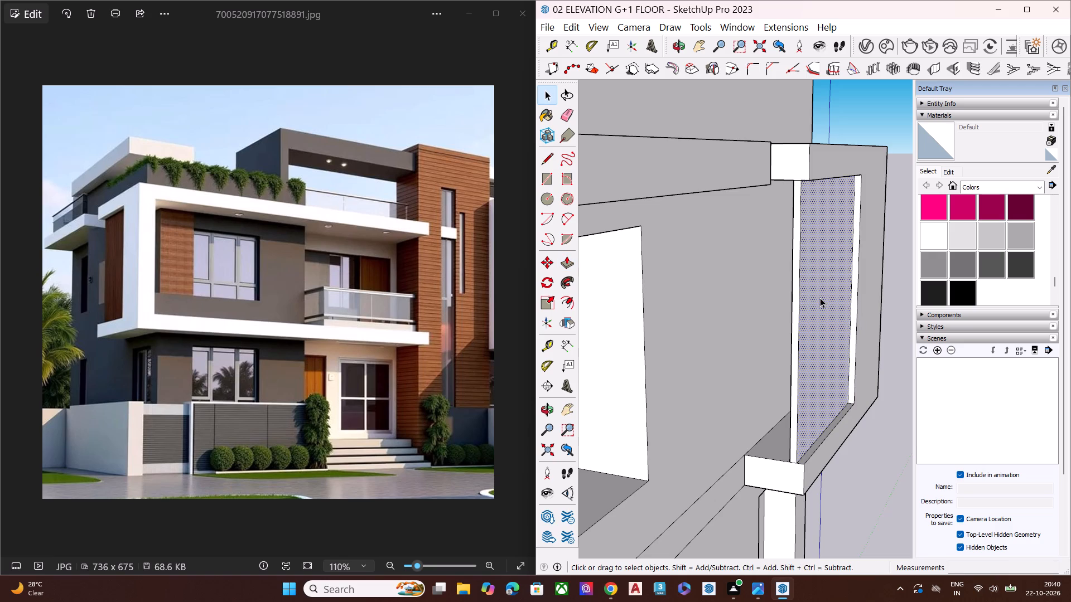
Examine the recessed side frame and the overall house massing from the side and front against the reference photo.
left_click(858, 114)
scroll(825, 207, "down", 6)
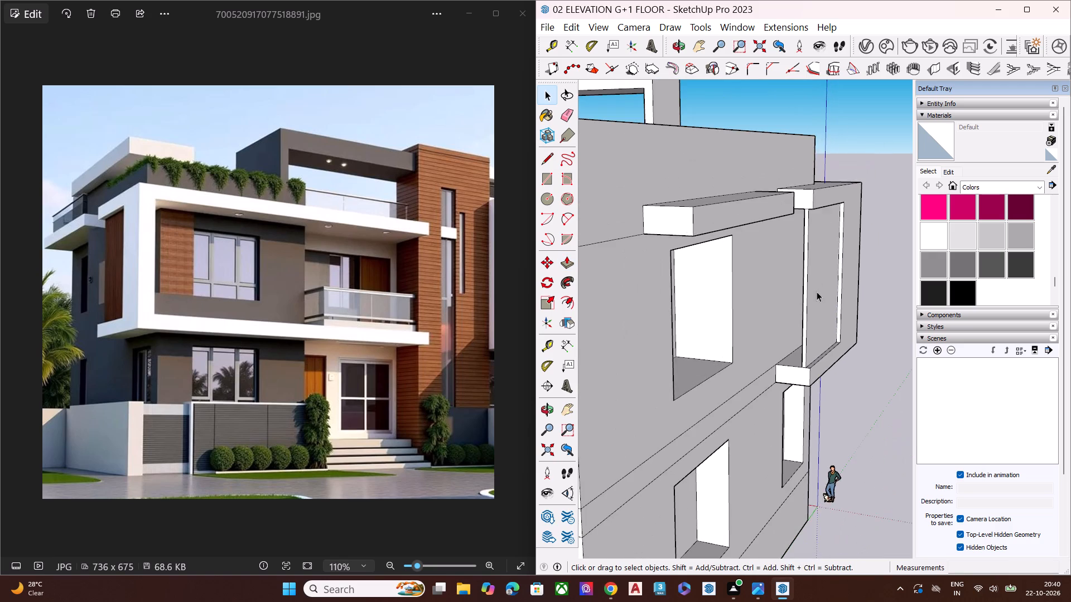
middle_click_drag(817, 293, 804, 357)
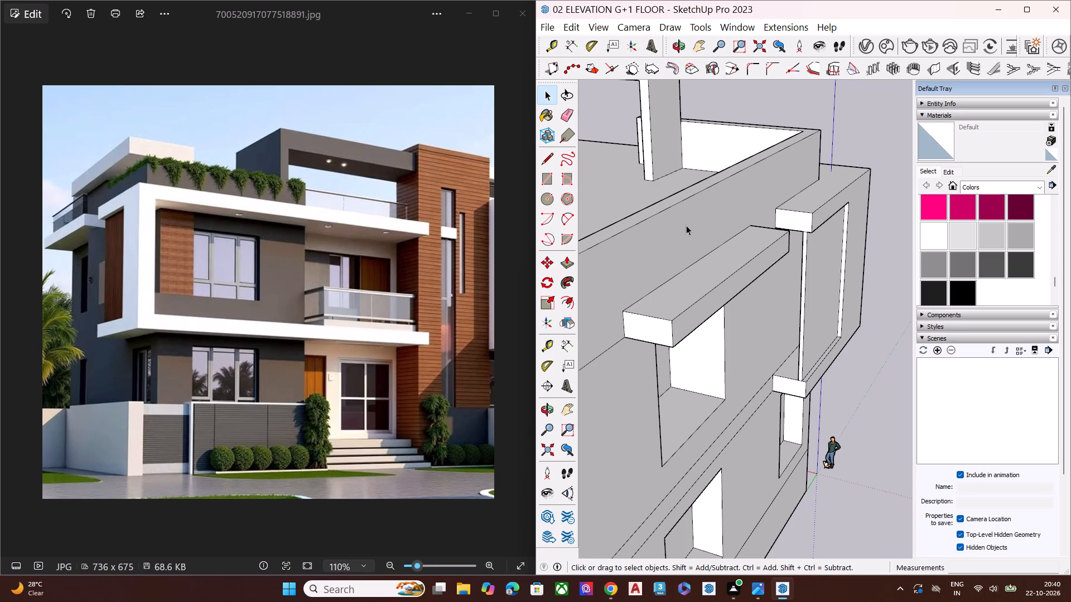
key("space")
scroll(842, 390, "down", 2)
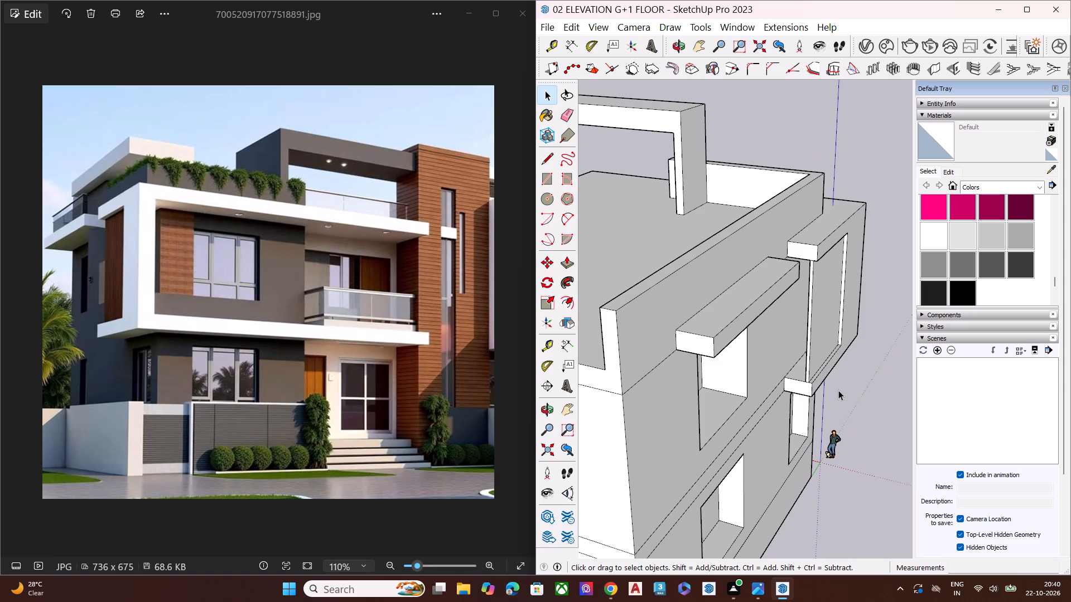
scroll(836, 392, "down", 2)
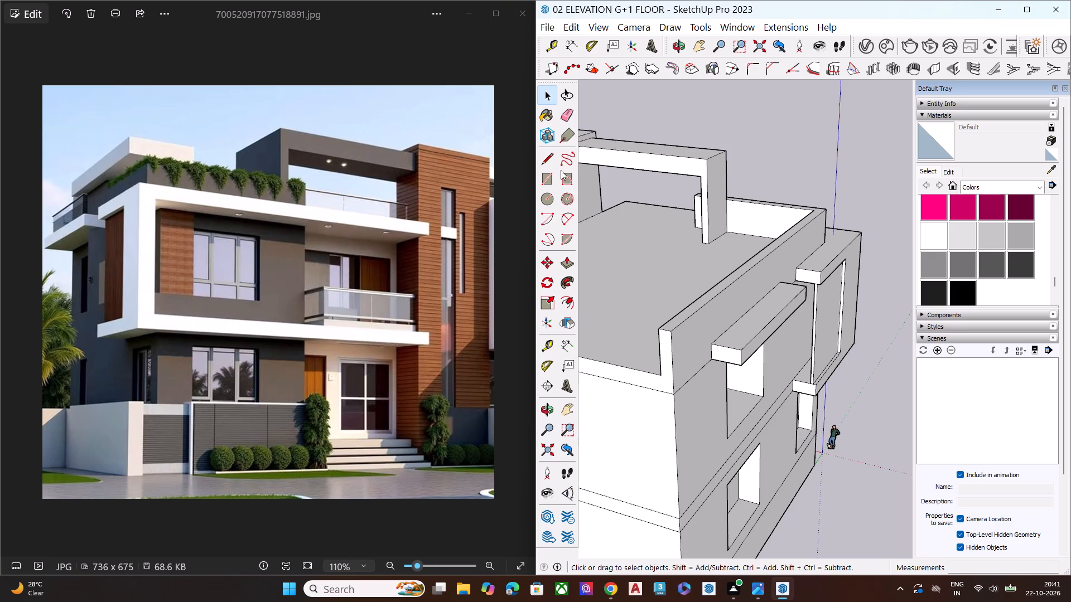
scroll(744, 287, "down", 9)
middle_click_drag(784, 366, 735, 288)
scroll(779, 302, "up", 1)
key("space")
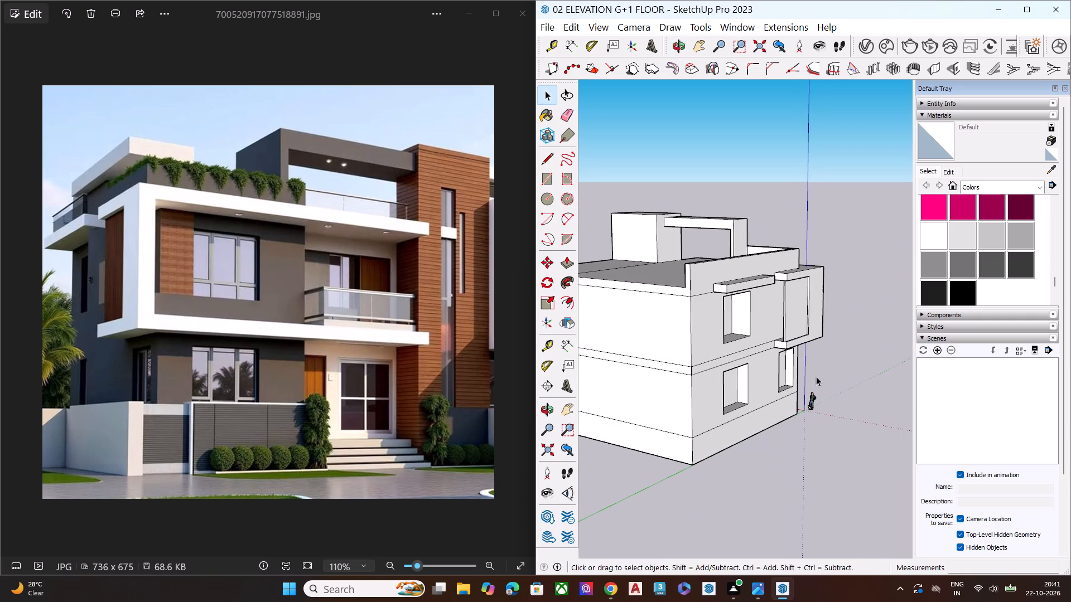
left_click(822, 412)
key("space")
middle_click_drag(842, 364, 645, 354)
scroll(783, 289, "down", 1)
scroll(783, 294, "up", 1)
scroll(786, 307, "down", 3)
middle_click_drag(799, 336, 634, 339)
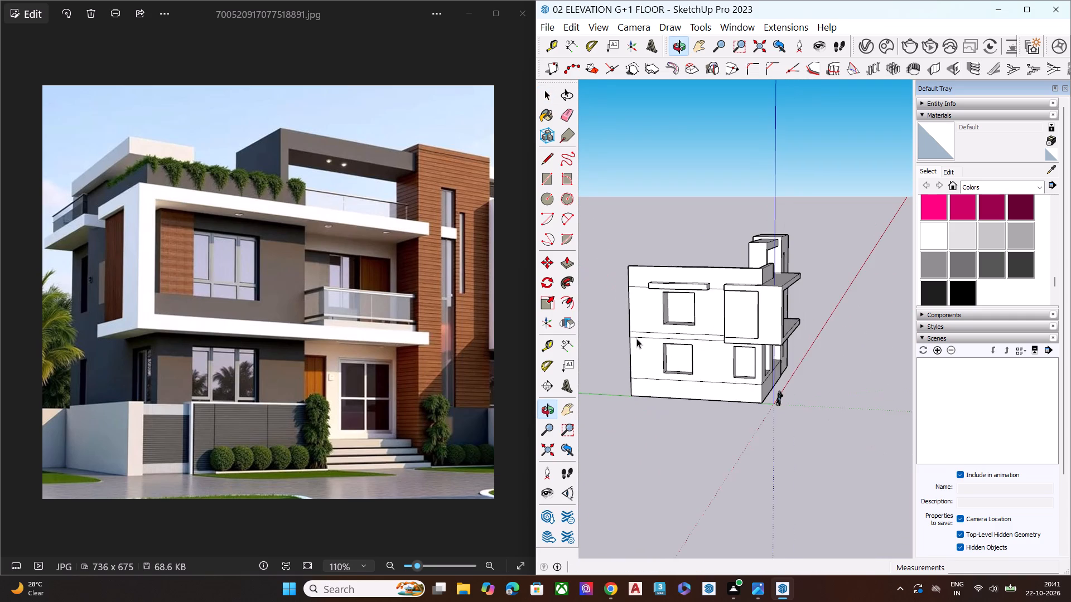
scroll(758, 283, "down", 5)
middle_click_drag(756, 324, 641, 308)
scroll(641, 308, "up", 4)
scroll(707, 314, "down", 1)
scroll(707, 315, "up", 3)
middle_click_drag(784, 324, 573, 323)
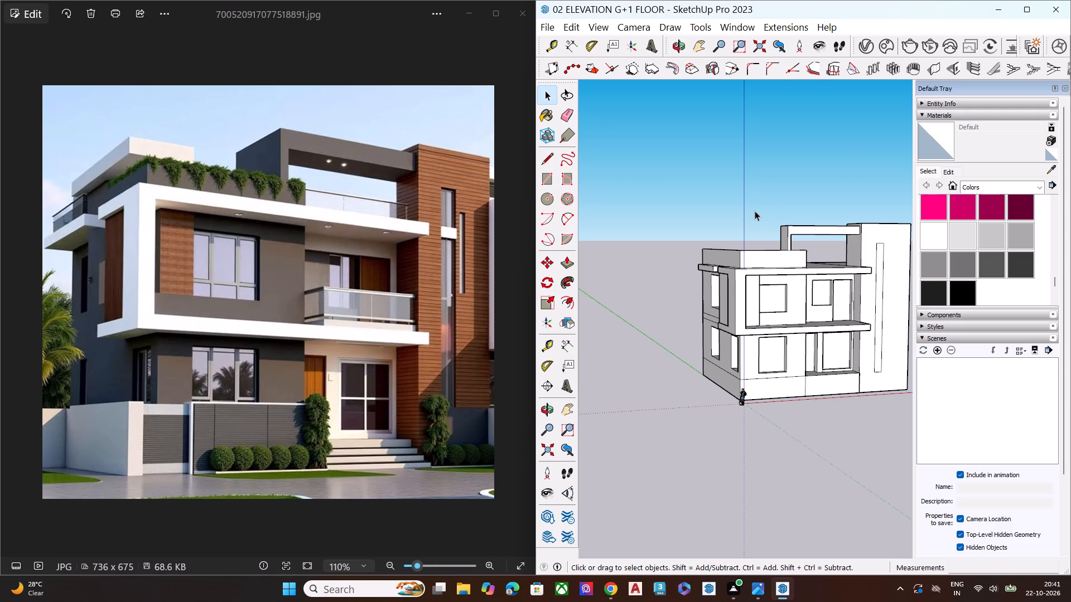
scroll(907, 320, "down", 2)
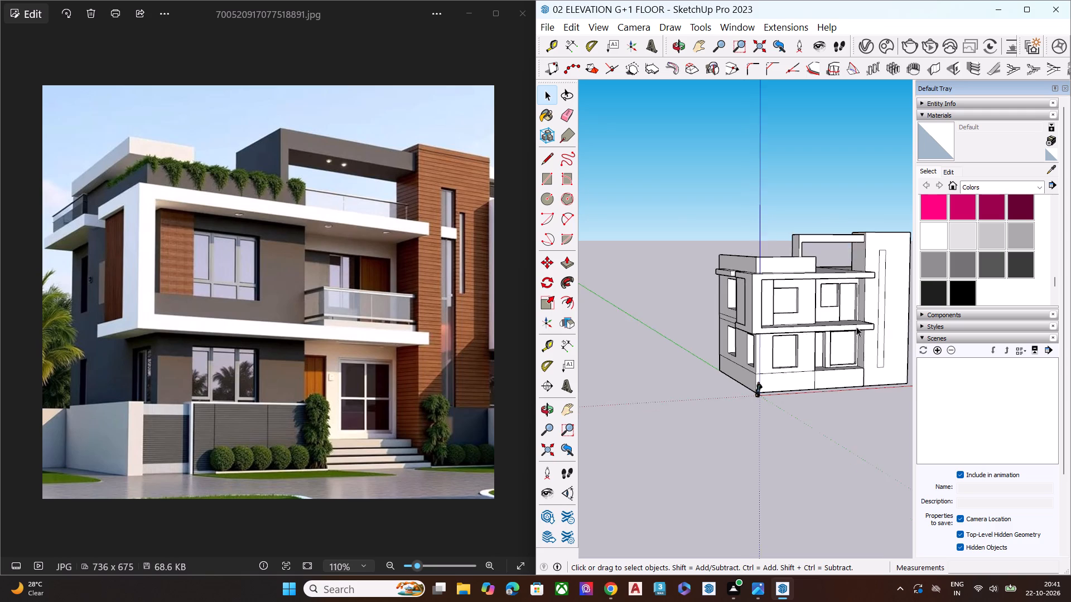
scroll(856, 327, "down", 4)
scroll(849, 322, "up", 5)
scroll(866, 338, "down", 1)
scroll(866, 338, "up", 3)
middle_click_drag(801, 334, 793, 266)
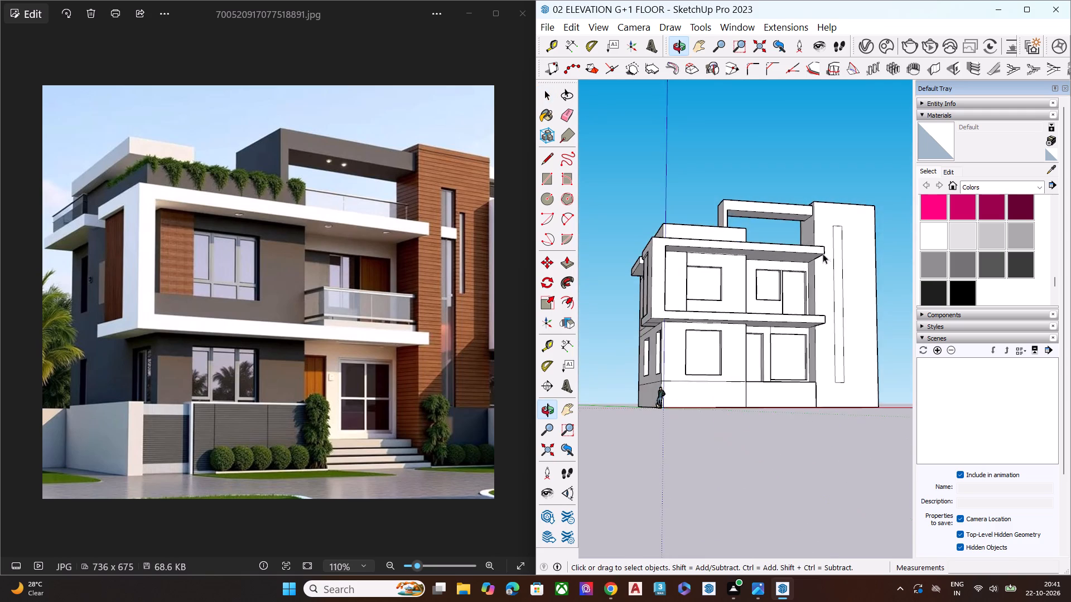
Scale the tall narrow strip outline on the front of the tower wider by a factor of 1.40.
scroll(827, 251, "up", 11)
double_click(848, 249)
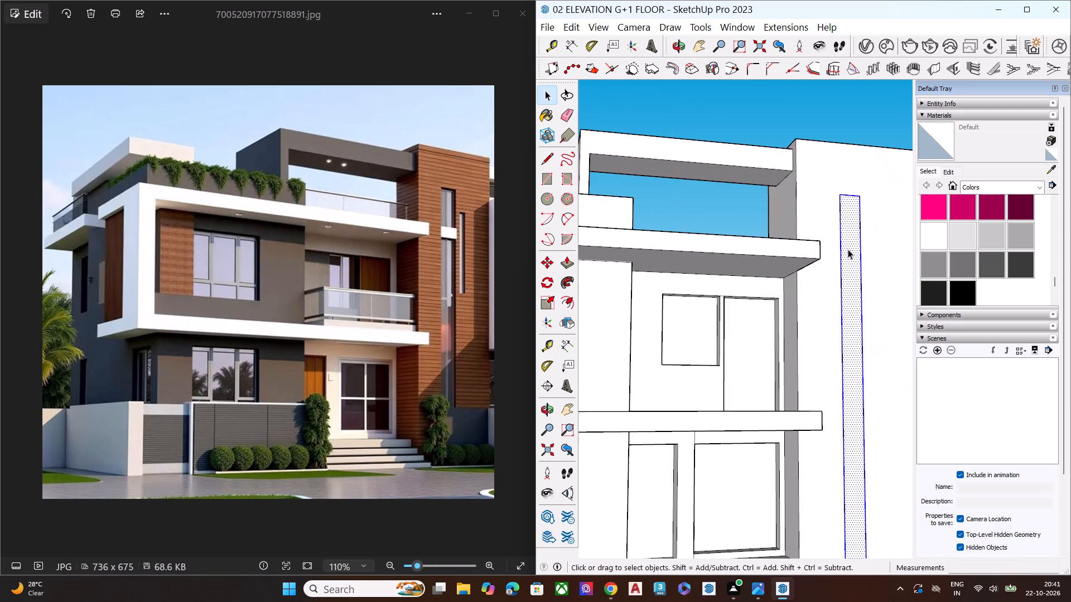
key("s")
left_click_drag(865, 373, 871, 373)
key("space")
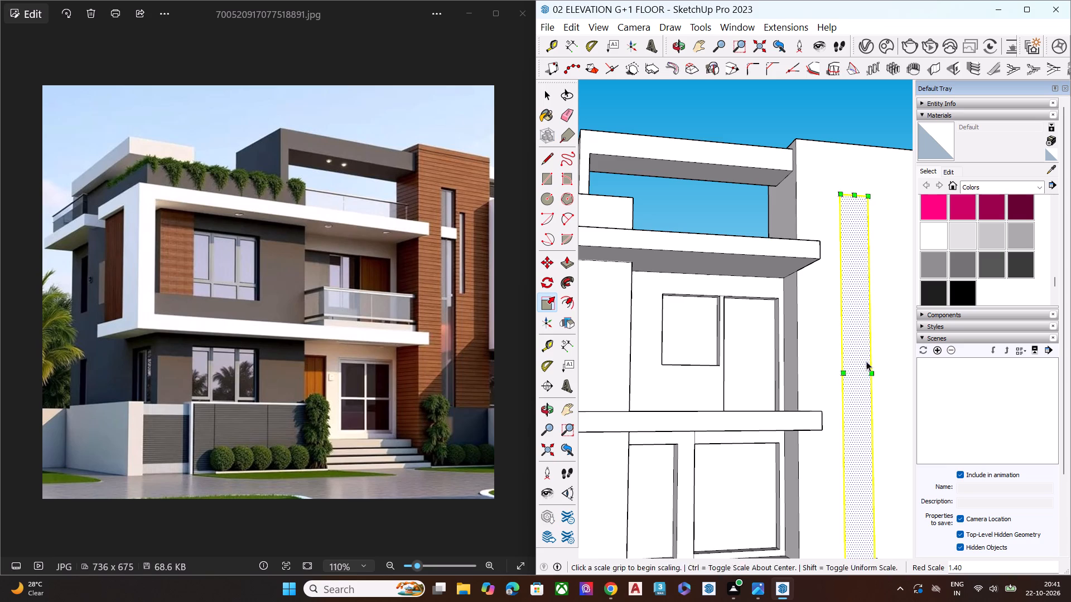
left_click(840, 119)
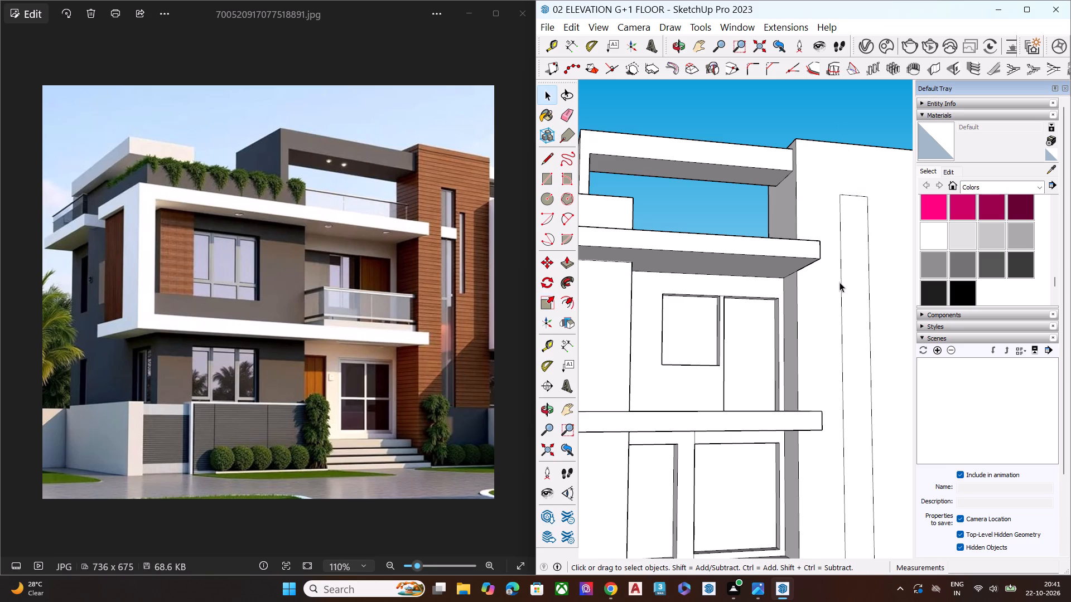
Push/Pull the sill face of the large first-floor front window slightly downward to deepen the opening.
scroll(829, 272, "down", 6)
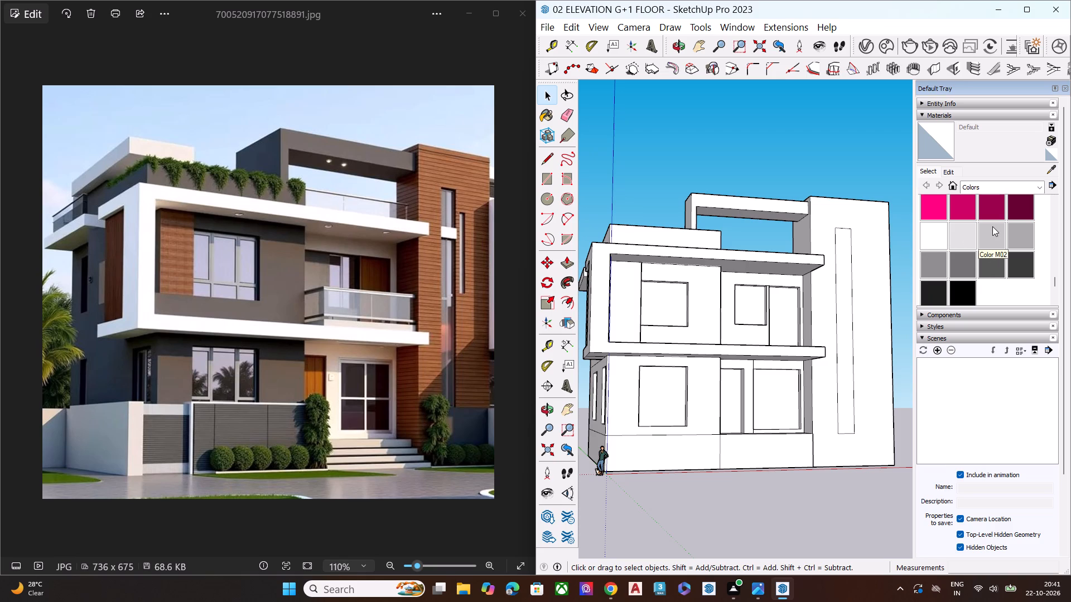
scroll(744, 250, "down", 7)
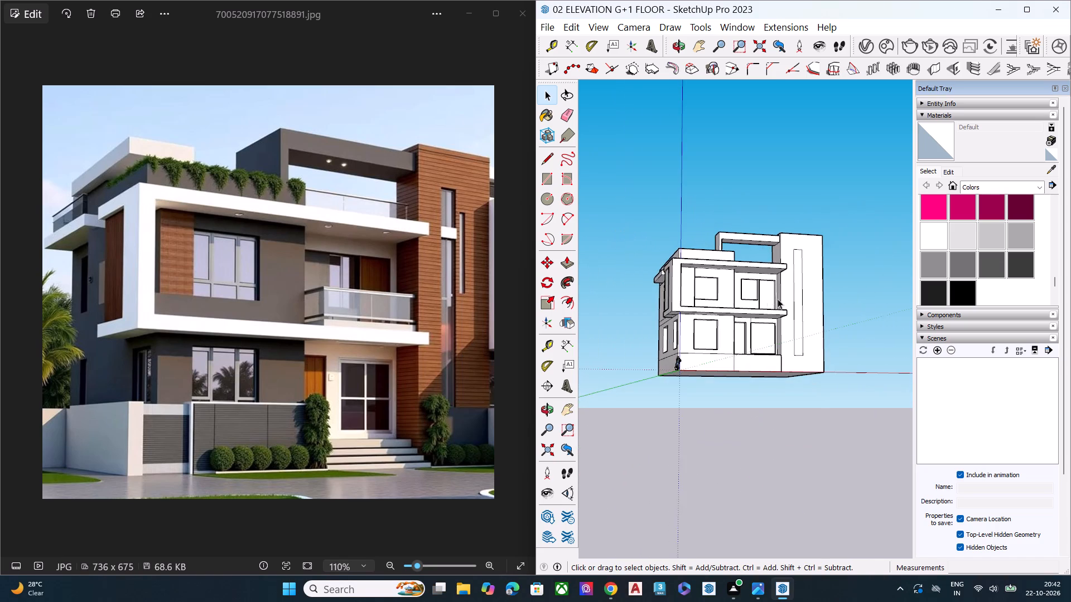
middle_click_drag(785, 321, 736, 407)
scroll(772, 219, "up", 7)
scroll(762, 208, "down", 1)
scroll(757, 211, "up", 2)
scroll(713, 278, "down", 3)
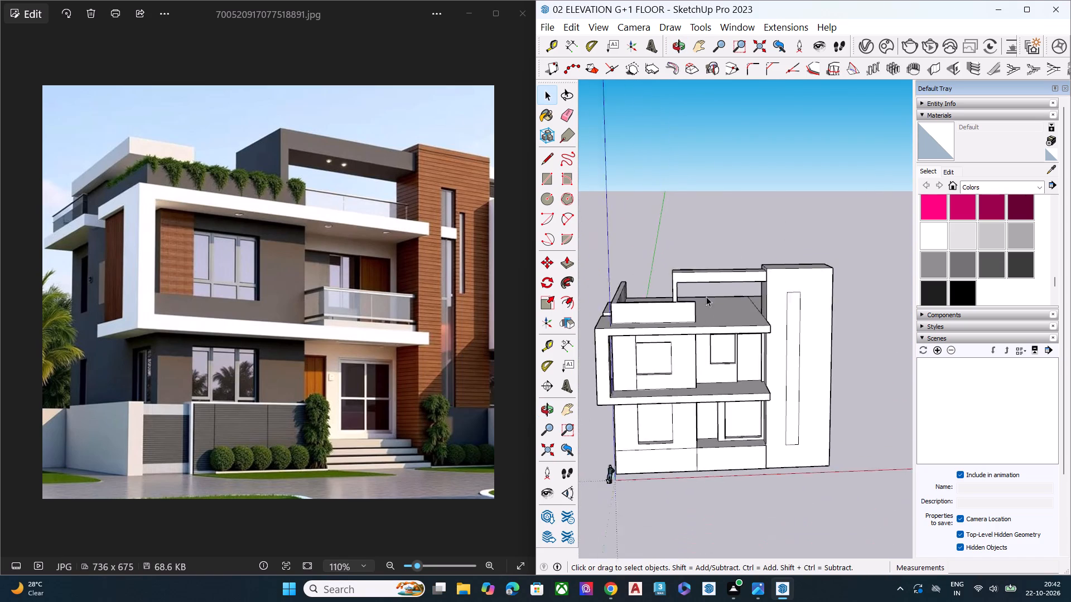
scroll(706, 297, "down", 4)
scroll(634, 382, "up", 7)
scroll(697, 341, "up", 1)
scroll(695, 338, "down", 1)
scroll(695, 338, "up", 8)
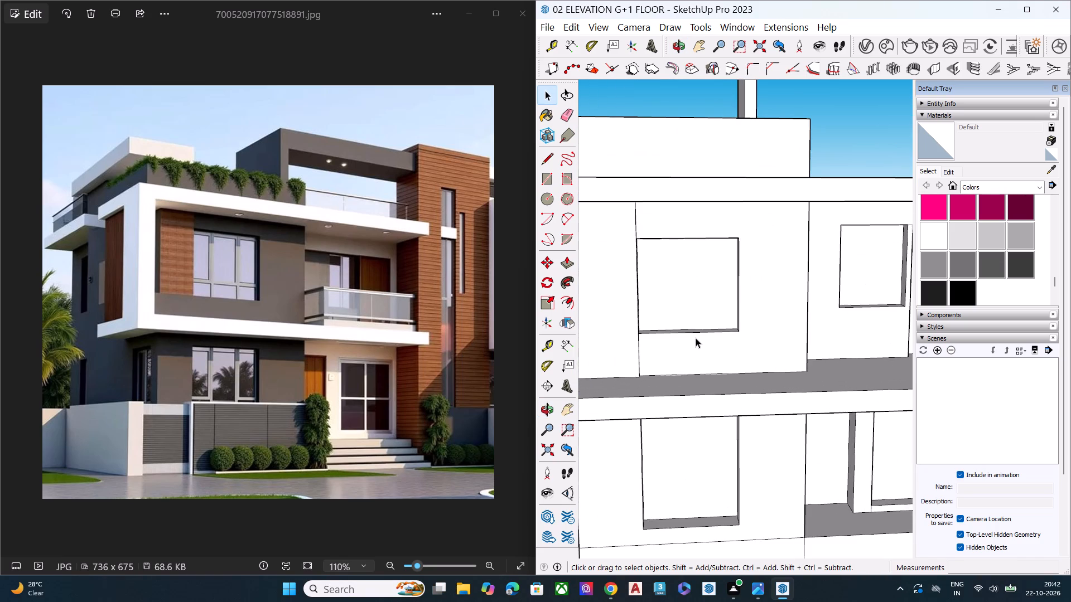
middle_click_drag(709, 339, 722, 403)
scroll(701, 365, "up", 5)
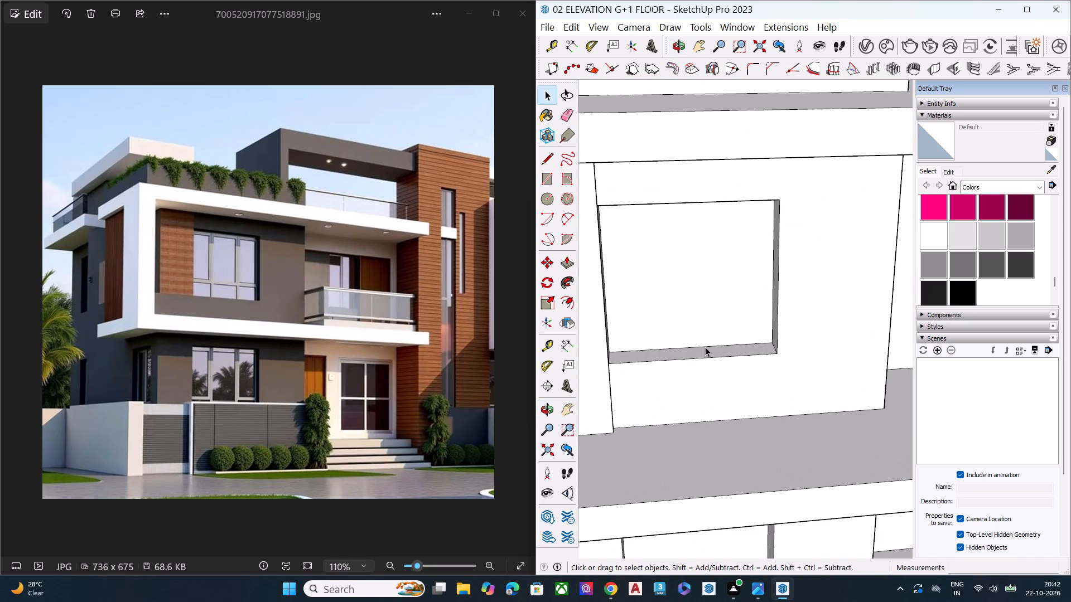
left_click(705, 347)
left_click(707, 350)
key("p")
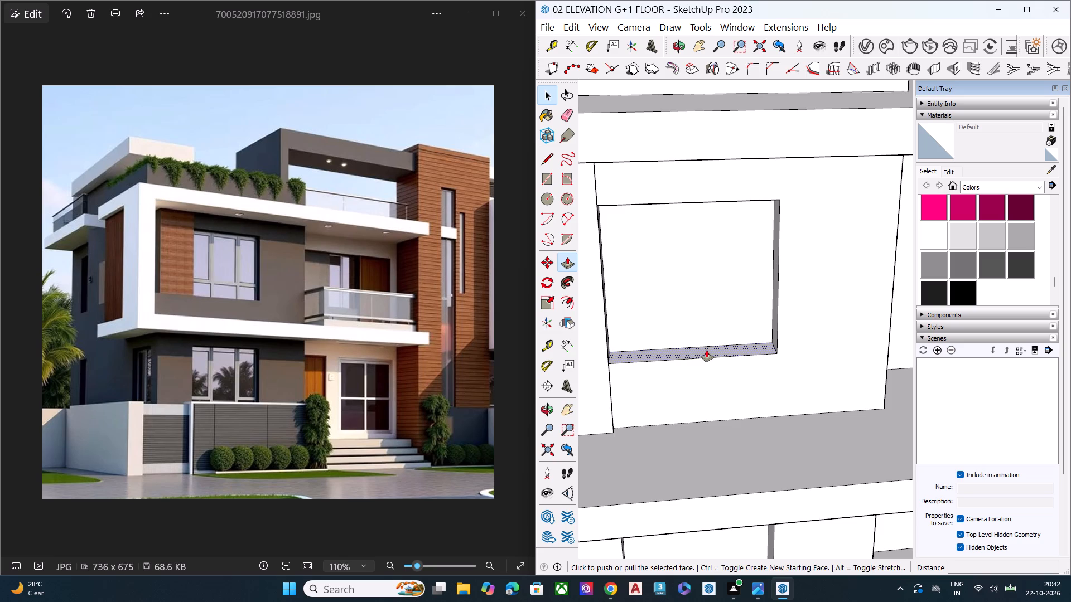
left_click(708, 351)
left_click(712, 361)
key("space")
scroll(734, 297, "down", 7)
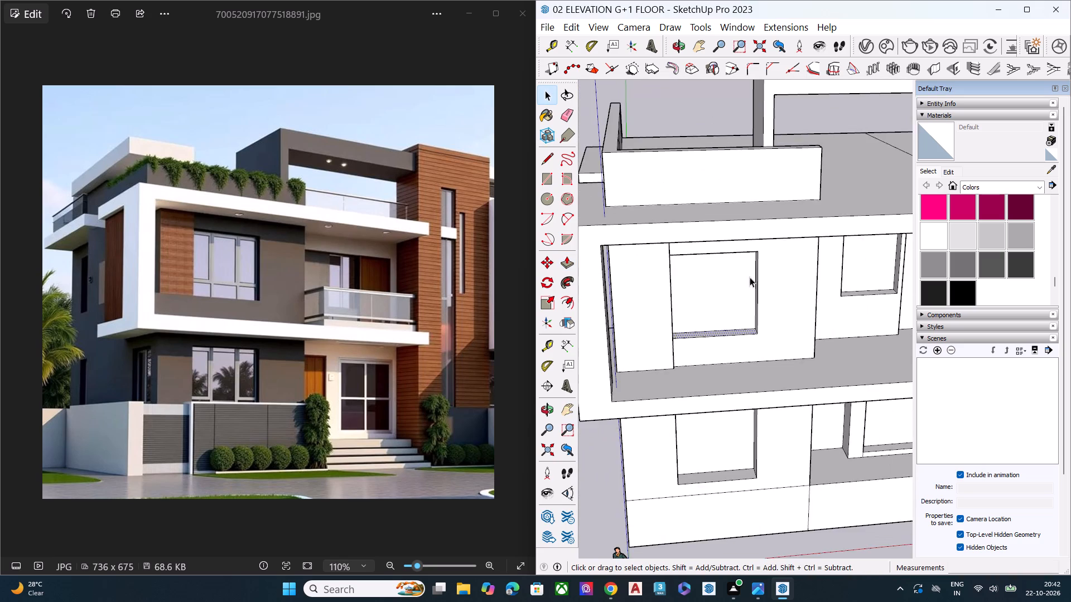
Compare the front elevation's openings, projecting frame and tower strip with the reference photo.
middle_click_drag(754, 261, 780, 129)
left_click(836, 124)
scroll(792, 205, "down", 8)
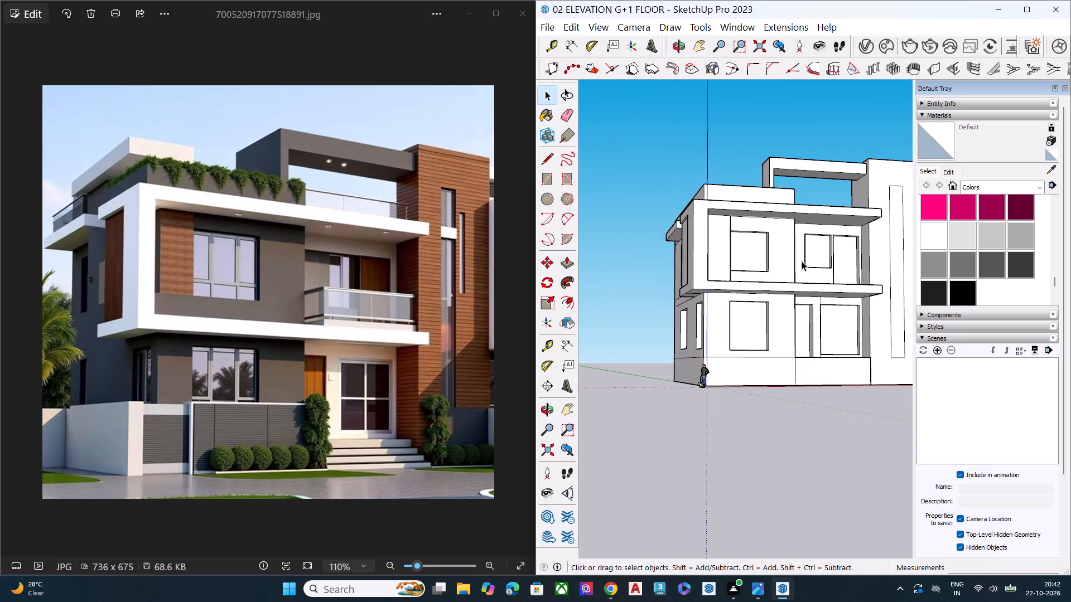
middle_click_drag(792, 262, 703, 281)
scroll(710, 276, "down", 2)
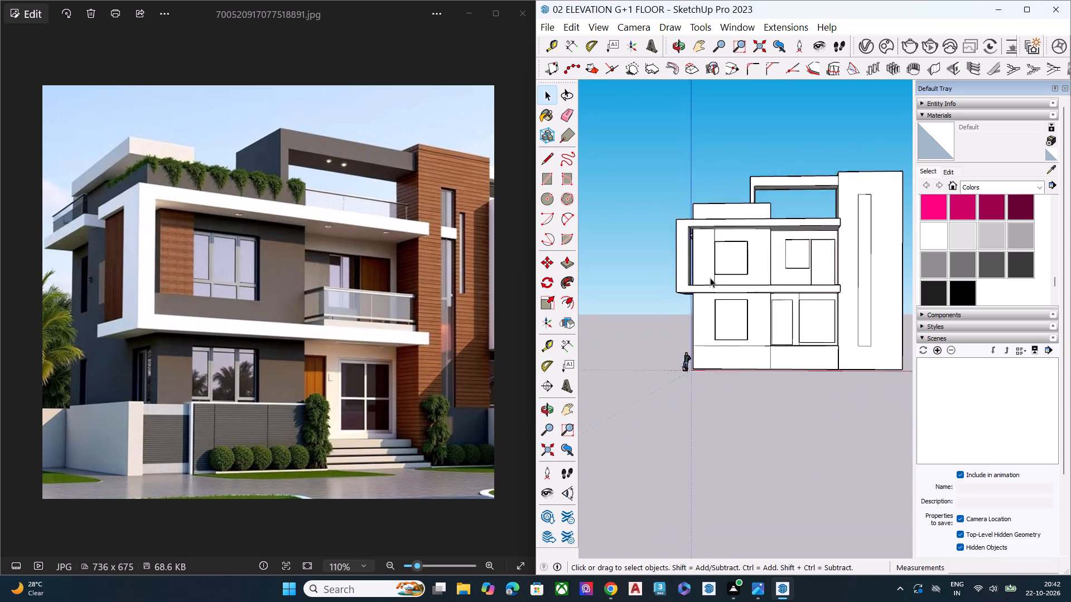
scroll(710, 278, "down", 2)
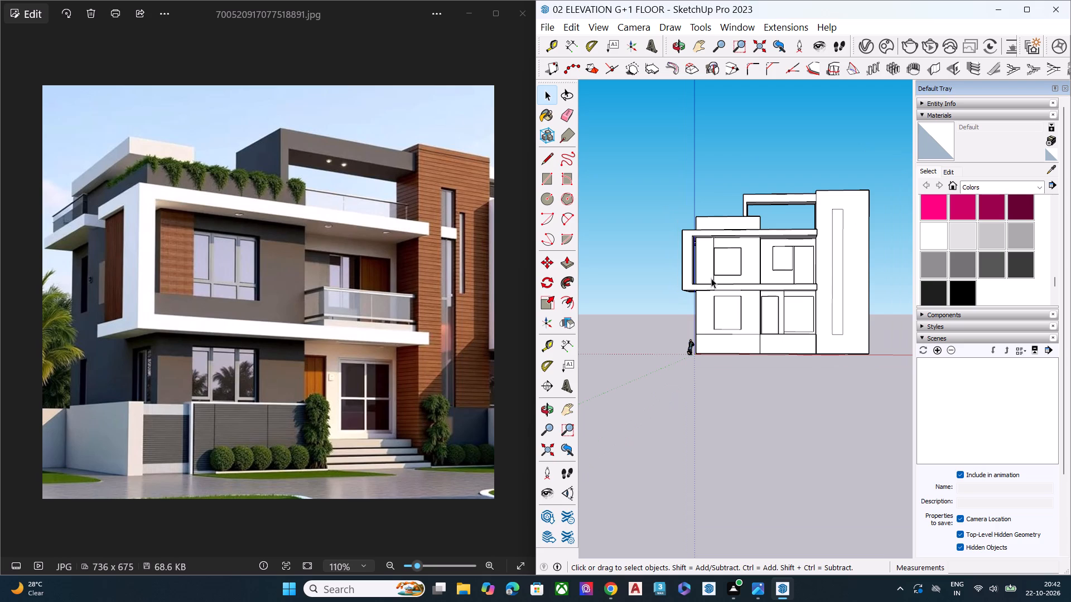
key("space")
left_click(649, 234)
scroll(850, 245, "up", 1)
scroll(850, 245, "down", 1)
scroll(850, 245, "up", 7)
scroll(869, 235, "down", 5)
scroll(869, 235, "up", 2)
scroll(869, 243, "down", 2)
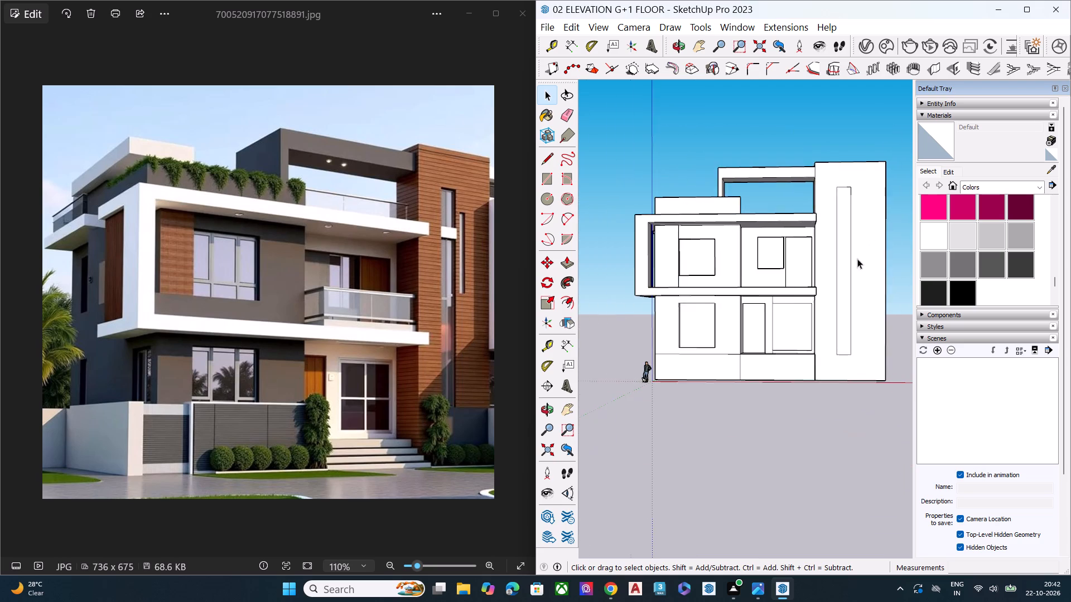
Push/Pull the narrow wall panel beside the large first-floor front window slightly outward from the wall.
middle_click_drag(818, 285, 644, 221)
scroll(635, 215, "up", 8)
scroll(681, 276, "up", 3)
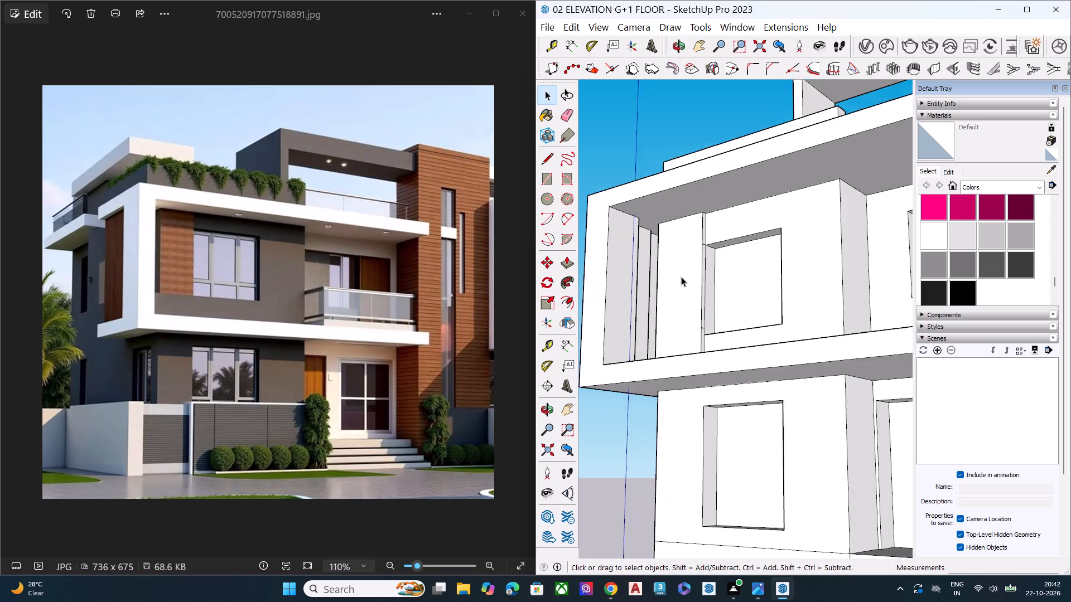
scroll(681, 276, "up", 2)
left_click(689, 274)
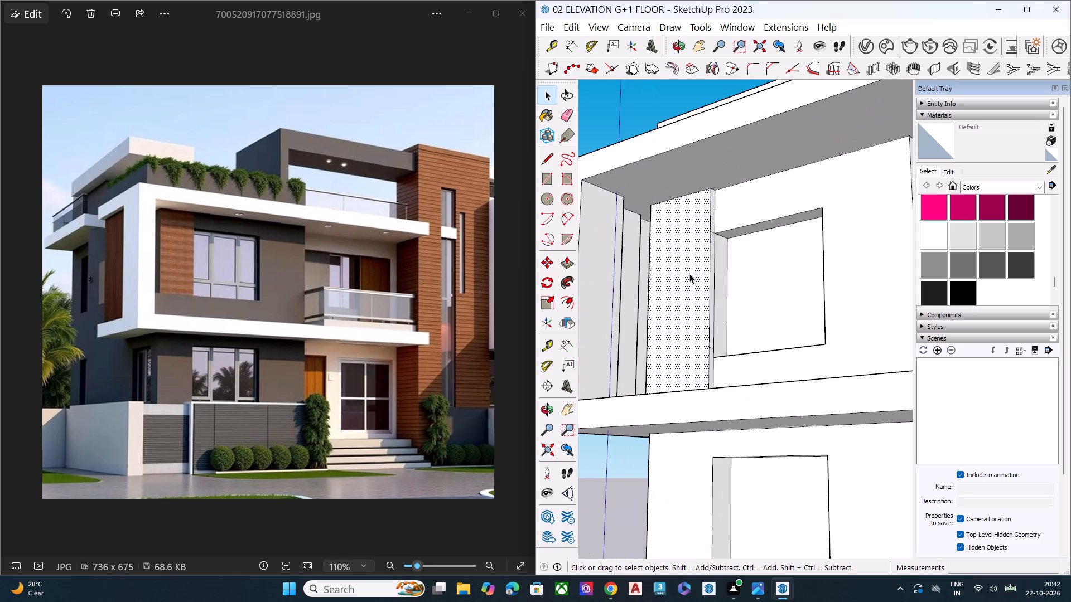
key("p")
left_click(689, 274)
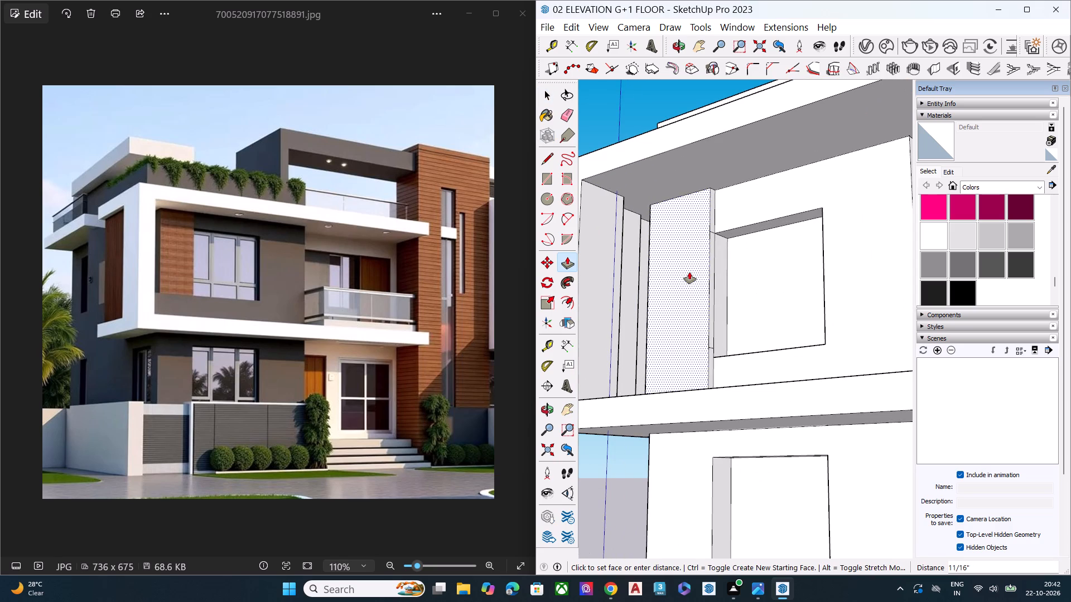
left_click(691, 271)
key("space")
Erase the two short horizontal edges on the raised panel's side face, level with the window's head and sill.
middle_click_drag(732, 256, 673, 290)
key("e")
scroll(671, 284, "up", 8)
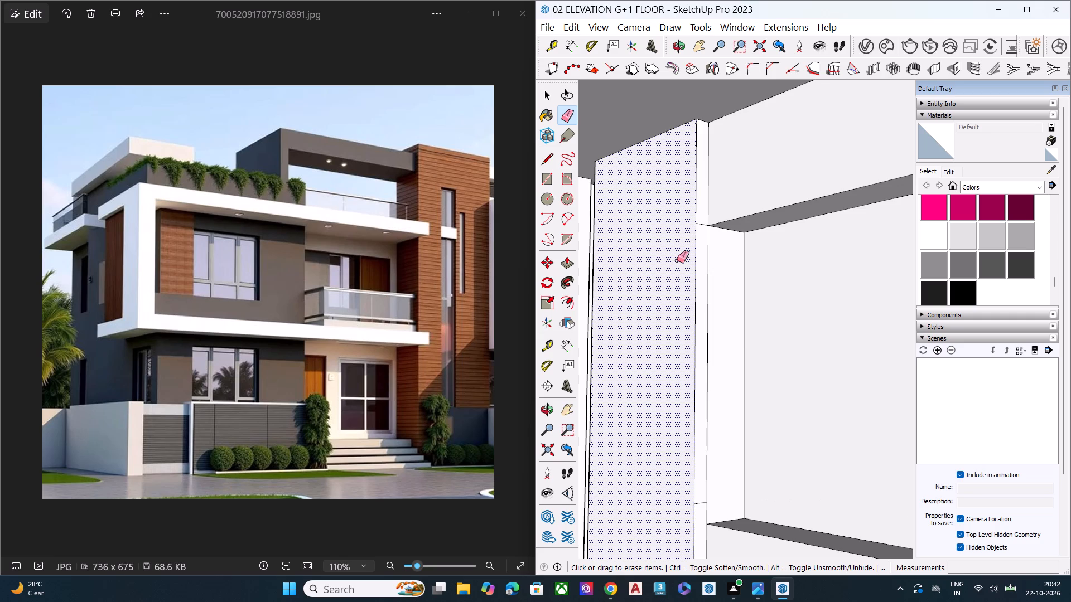
scroll(694, 219, "up", 5)
left_click(705, 228)
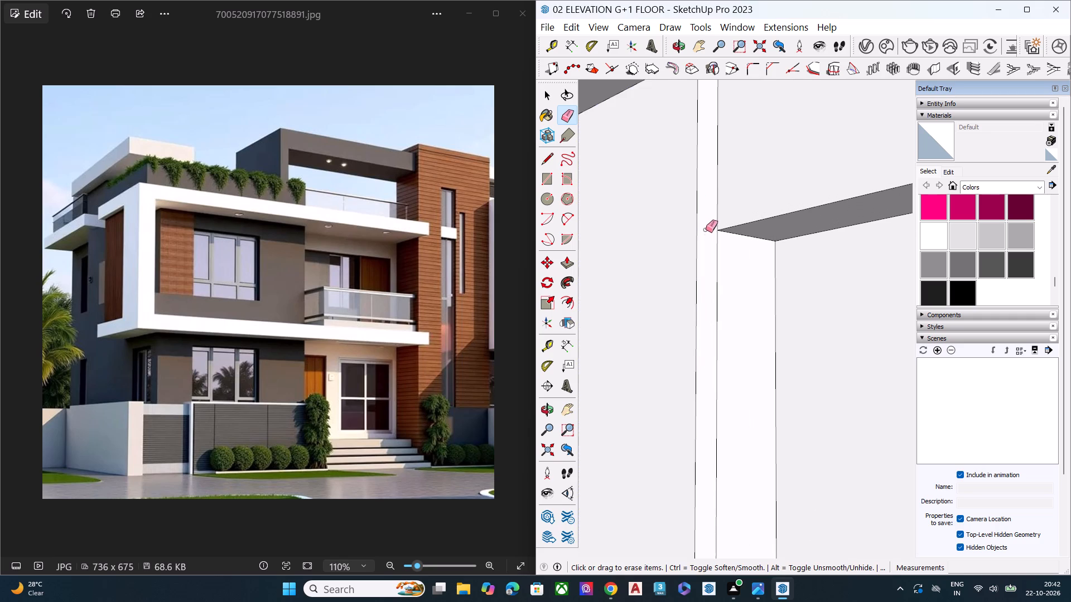
scroll(707, 237, "down", 1)
scroll(707, 237, "up", 1)
scroll(707, 237, "down", 12)
scroll(721, 329, "up", 3)
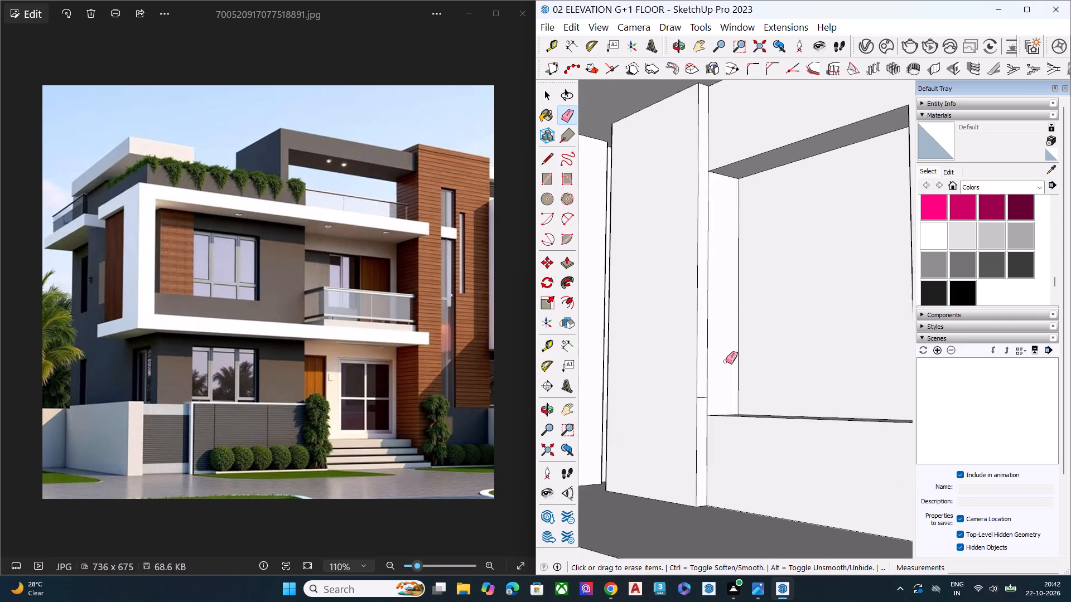
scroll(726, 361, "up", 8)
left_click(686, 405)
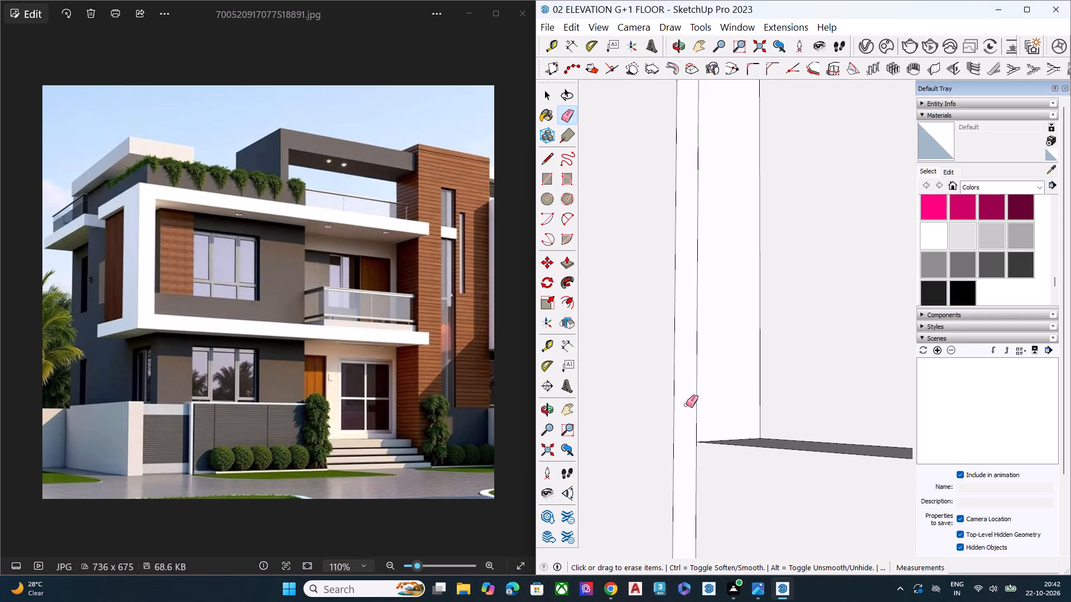
key("space")
Examine the raised panel and the whole house from the front and the tower side against the reference photo.
scroll(708, 337, "down", 15)
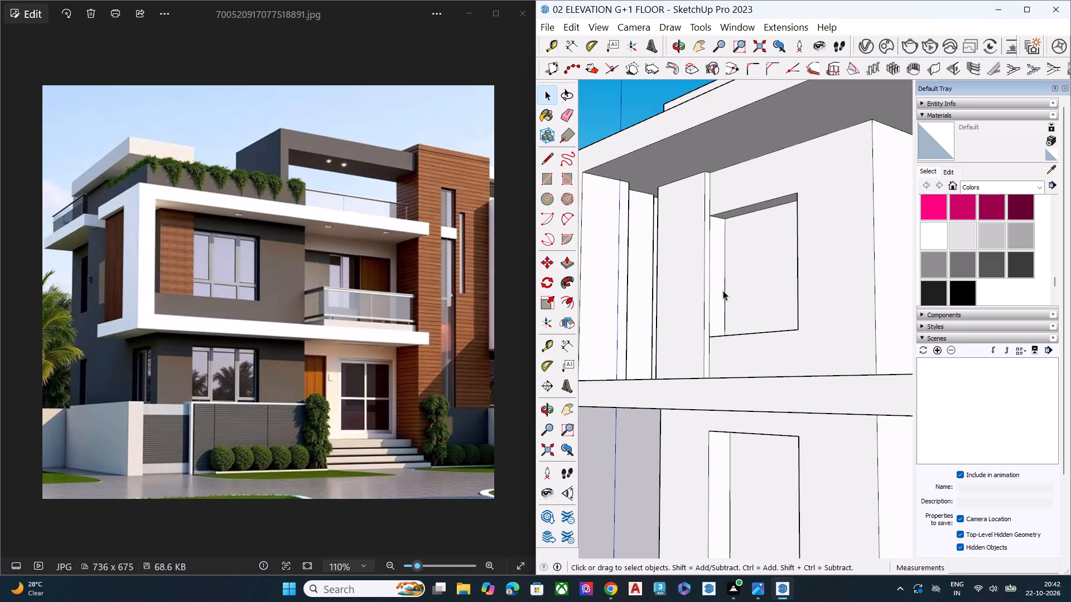
scroll(751, 273, "down", 1)
scroll(751, 273, "up", 2)
scroll(751, 275, "down", 7)
key("space")
left_click(611, 243)
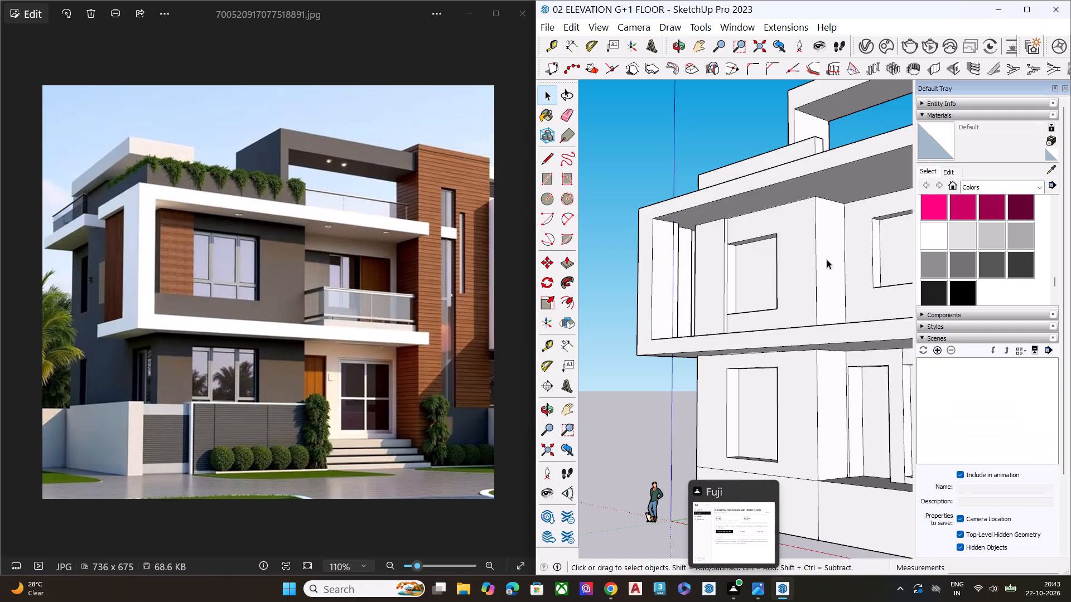
key("space")
scroll(721, 318, "down", 3)
scroll(718, 322, "up", 1)
scroll(718, 323, "down", 10)
middle_click_drag(721, 371, 832, 414)
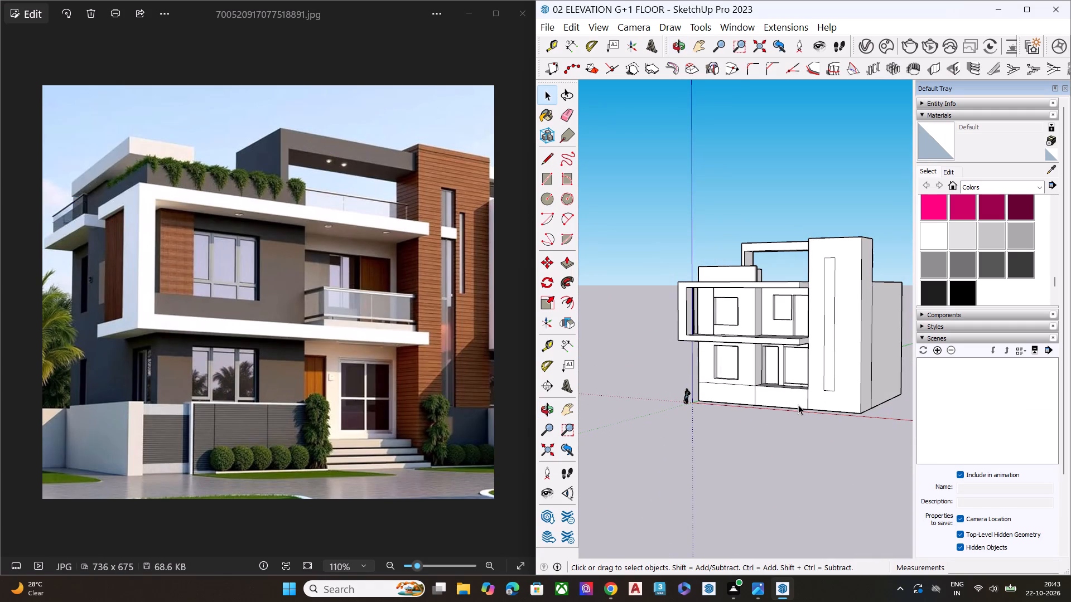
scroll(797, 406, "down", 8)
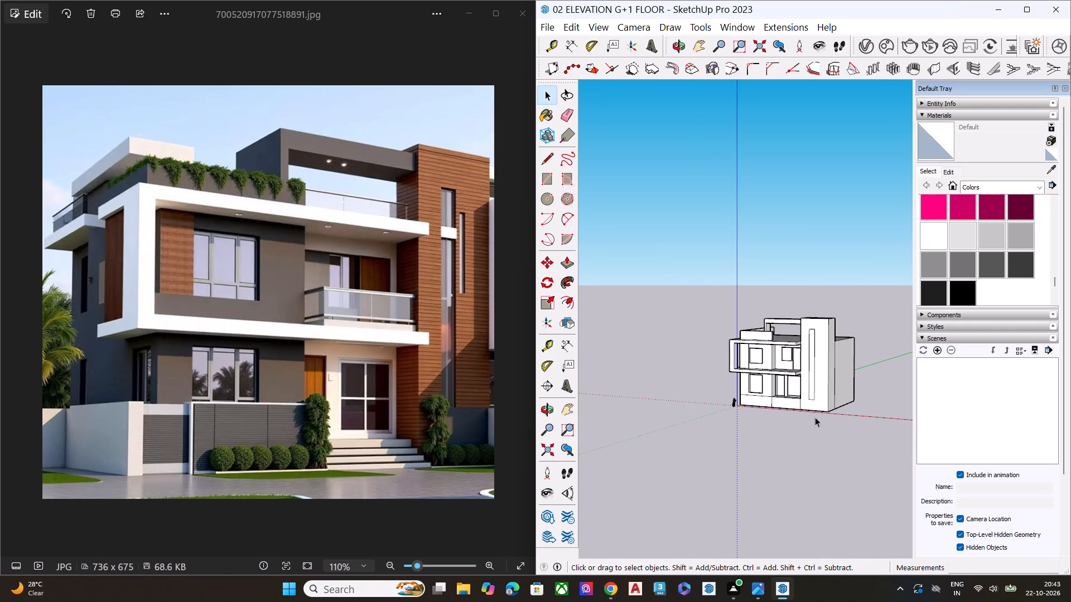
Push/Pull the tall narrow strip on the tower's front face inward about 1' 7" to form a recessed slot.
middle_click_drag(842, 358, 870, 317)
scroll(865, 324, "up", 8)
scroll(802, 329, "up", 10)
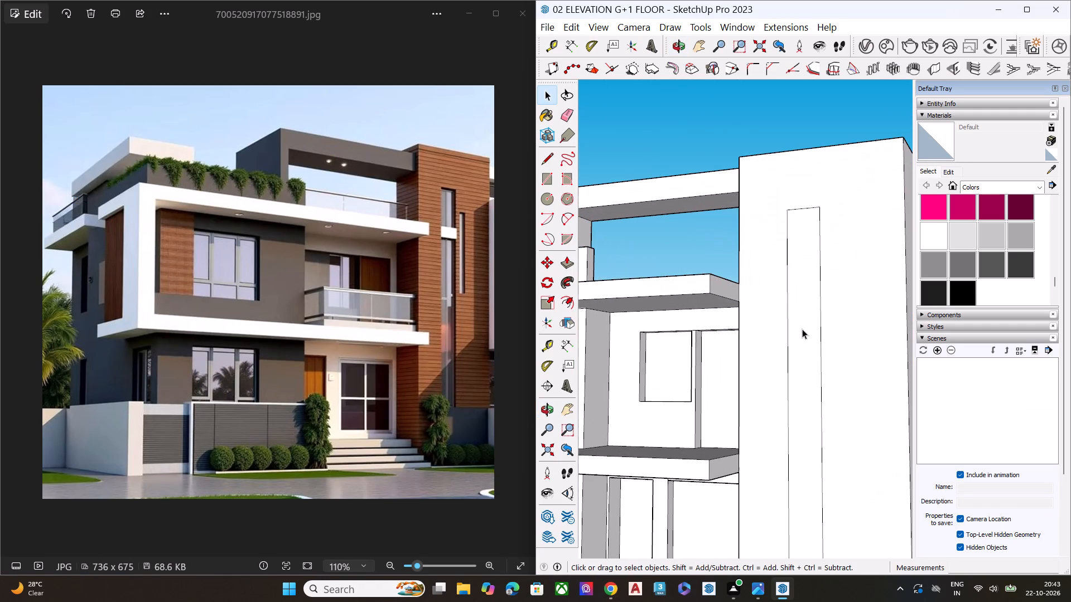
left_click(802, 329)
middle_click_drag(811, 326, 732, 423)
scroll(728, 352, "up", 1)
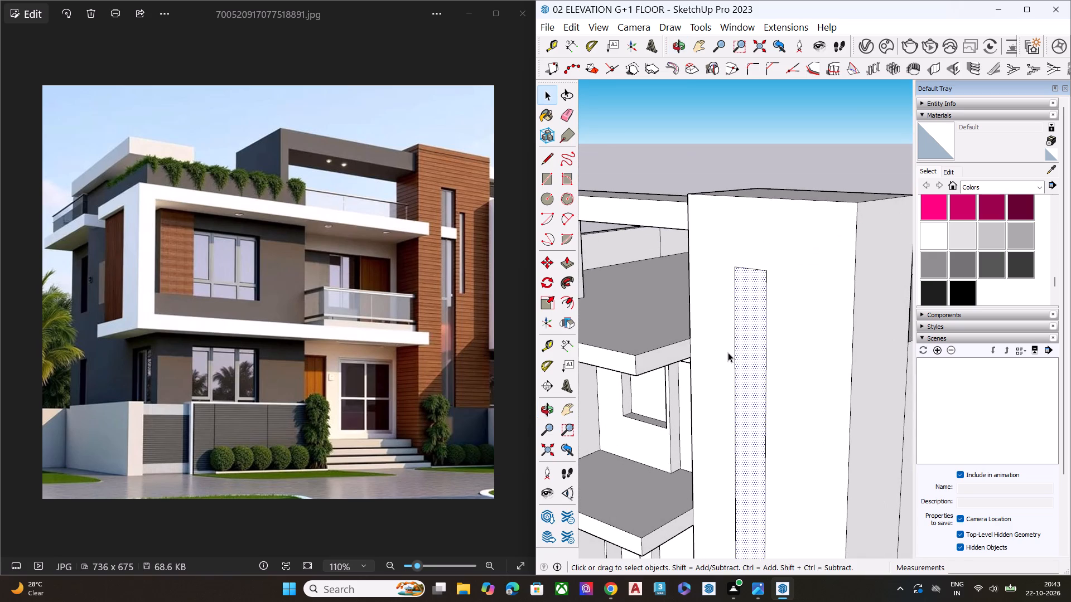
key("p")
left_click(747, 334)
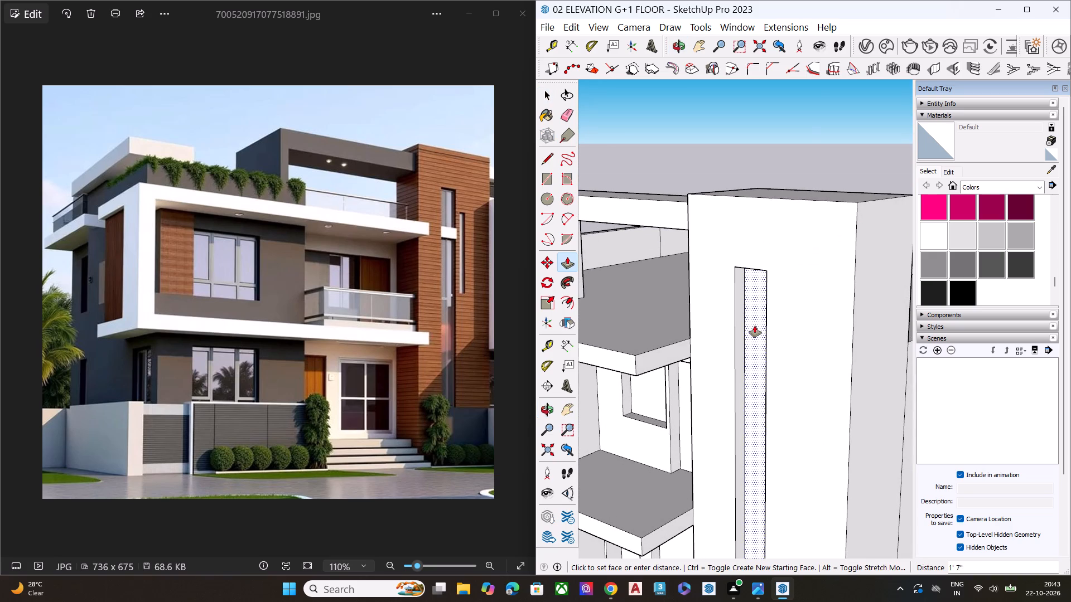
left_click(755, 326)
key("space")
scroll(737, 343, "down", 6)
scroll(735, 344, "up", 2)
scroll(735, 344, "down", 1)
left_click(835, 166)
scroll(716, 329, "down", 3)
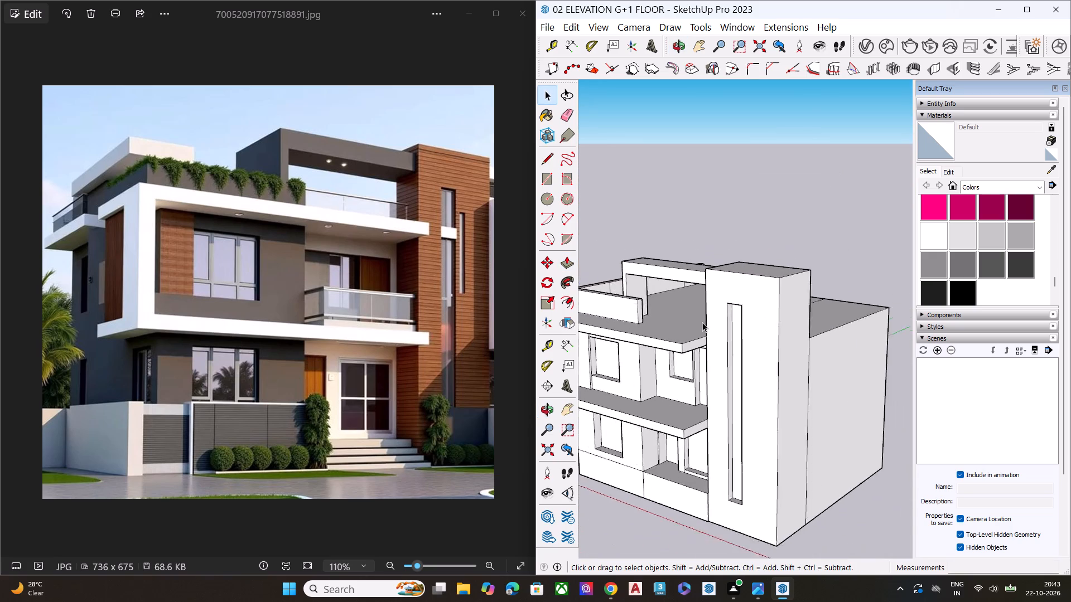
Draw a slim vertical rectangle about 20' high and 1' 4" wide on the tower's front face, on the outer side of the tall slot.
scroll(702, 322, "down", 3)
middle_click_drag(726, 367, 845, 326)
scroll(836, 344, "up", 5)
middle_click_drag(759, 351, 857, 327)
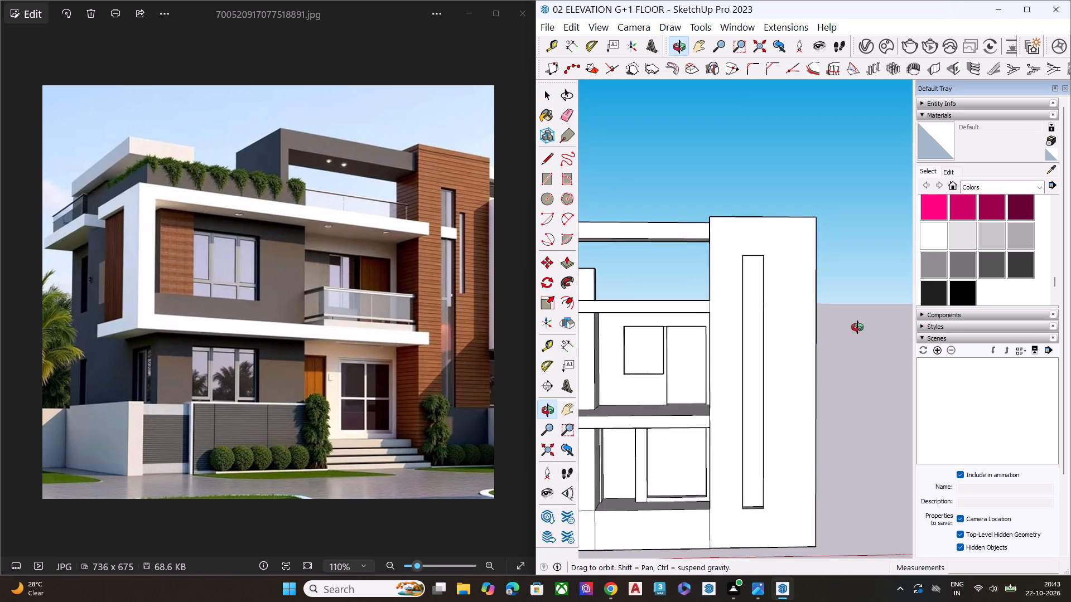
middle_click_drag(857, 327, 868, 324)
key("r")
scroll(784, 284, "up", 6)
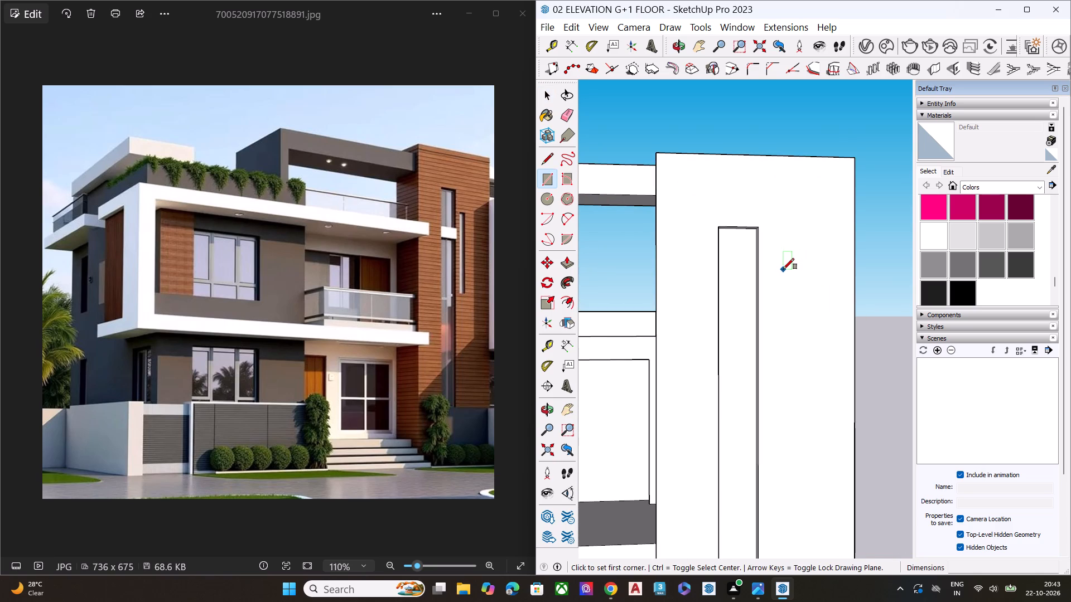
left_click(783, 269)
scroll(794, 314, "down", 5)
scroll(804, 395, "up", 3)
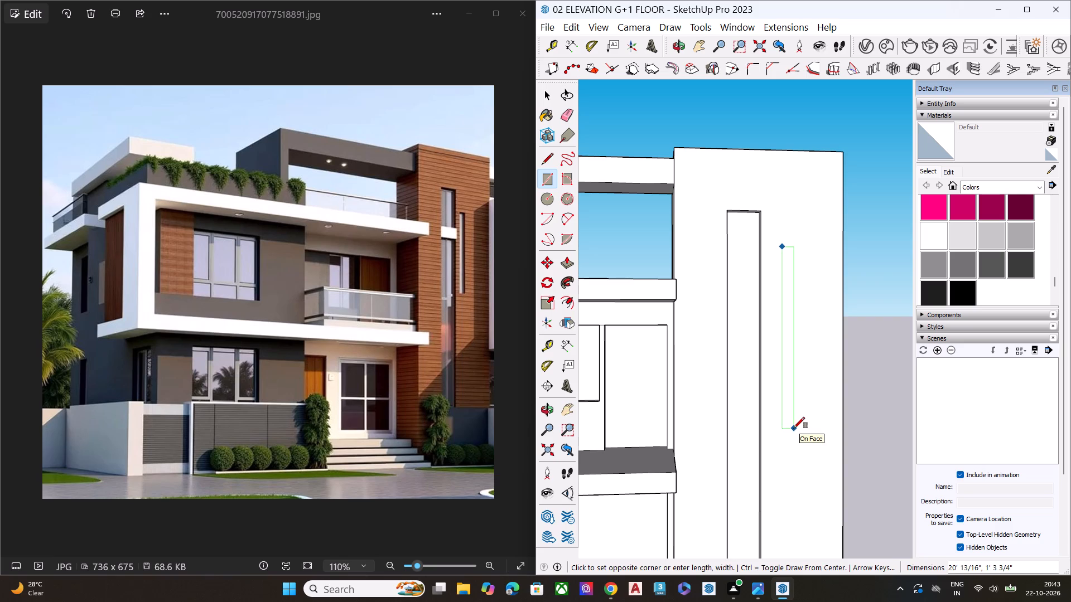
left_click(795, 430)
key("space")
Scale the slim rectangle's width to about 1.50 towards the tall slot, and to about 0.59 from its outer edge.
middle_click_drag(812, 393, 723, 424)
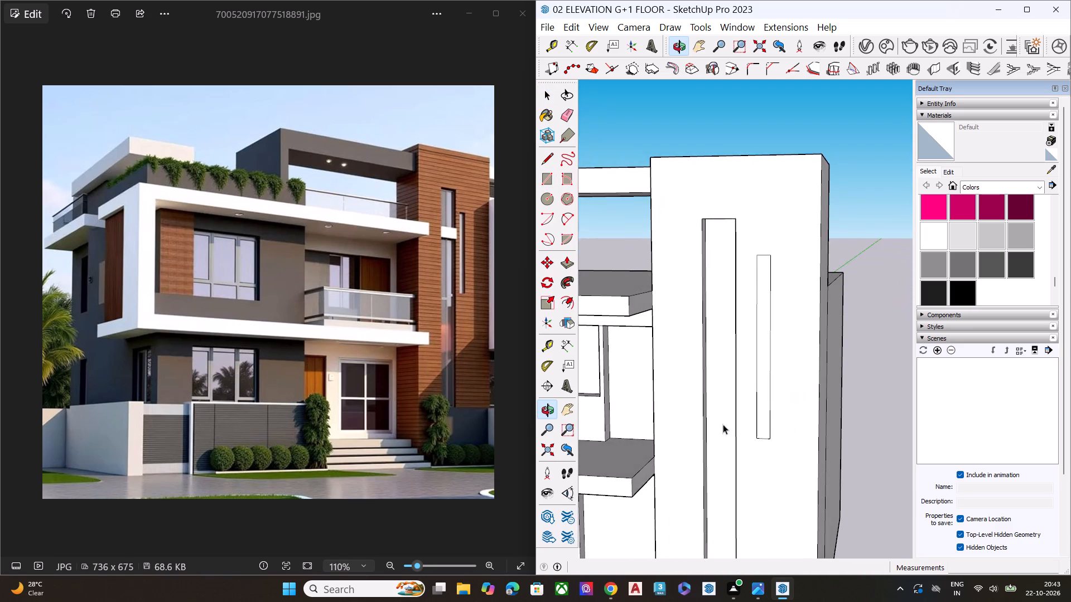
scroll(744, 273, "up", 11)
double_click(795, 299)
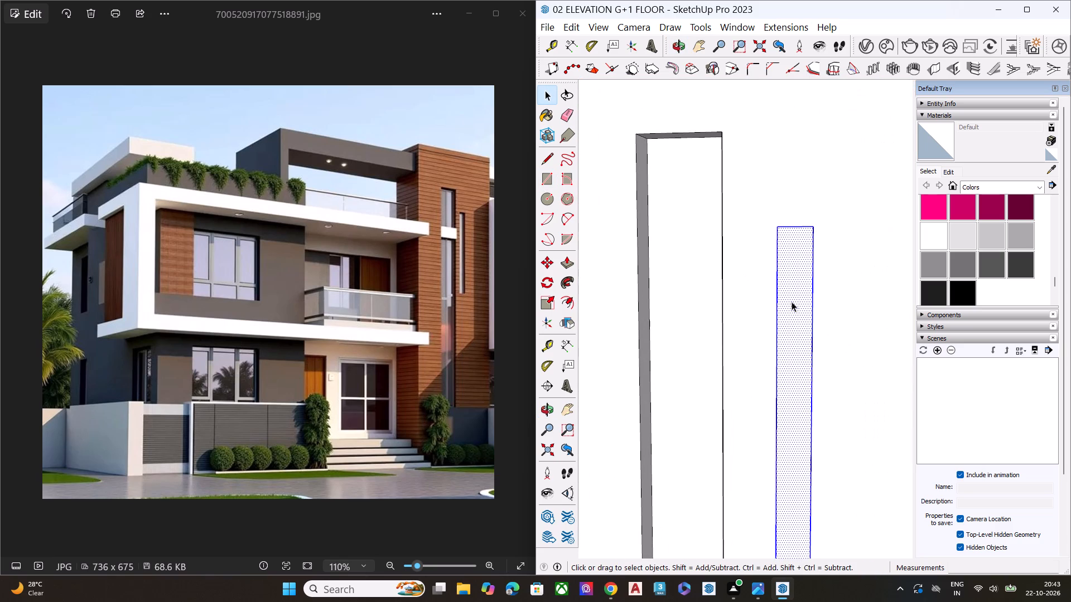
key("s")
scroll(776, 320, "down", 1)
scroll(776, 320, "up", 1)
scroll(776, 320, "down", 4)
scroll(774, 416, "up", 5)
left_click(780, 421)
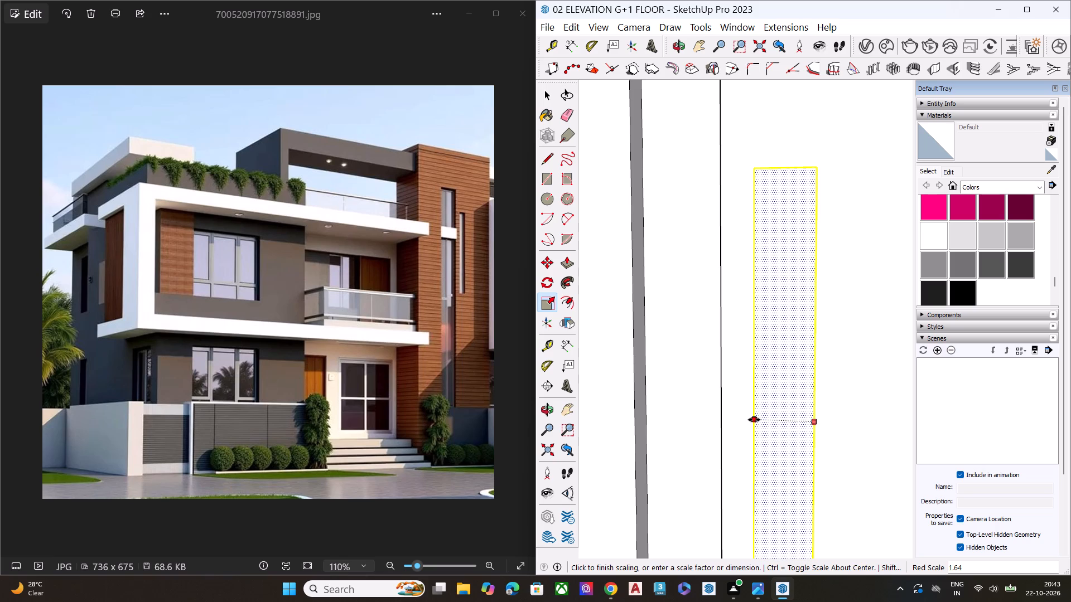
left_click(761, 419)
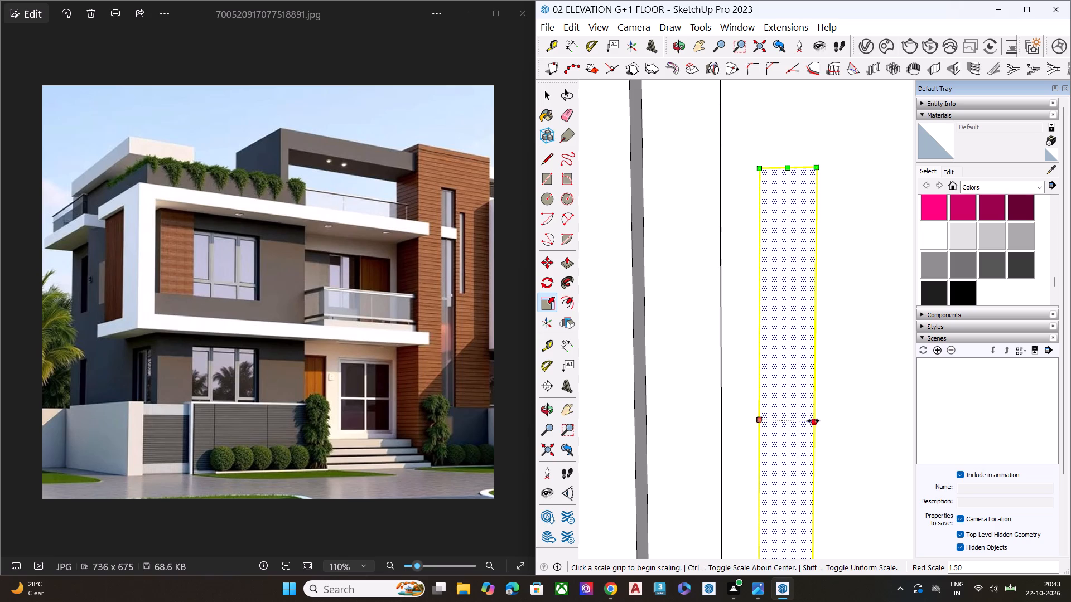
left_click(809, 421)
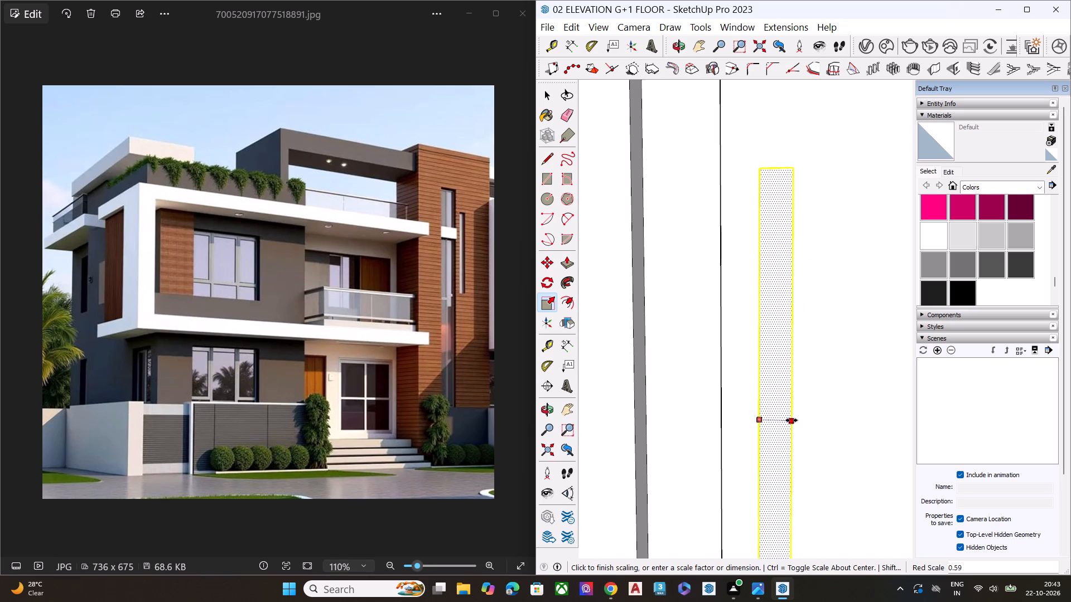
left_click(792, 420)
key("space")
Push/Pull the slim rectangle beside the tall slot inward about 11" to form a second recess.
scroll(774, 339, "down", 1)
scroll(774, 339, "up", 1)
scroll(774, 339, "down", 1)
scroll(774, 339, "up", 2)
scroll(774, 339, "down", 5)
middle_click_drag(786, 367, 747, 292)
scroll(762, 260, "up", 2)
scroll(754, 239, "down", 1)
scroll(754, 238, "up", 2)
left_click(754, 231)
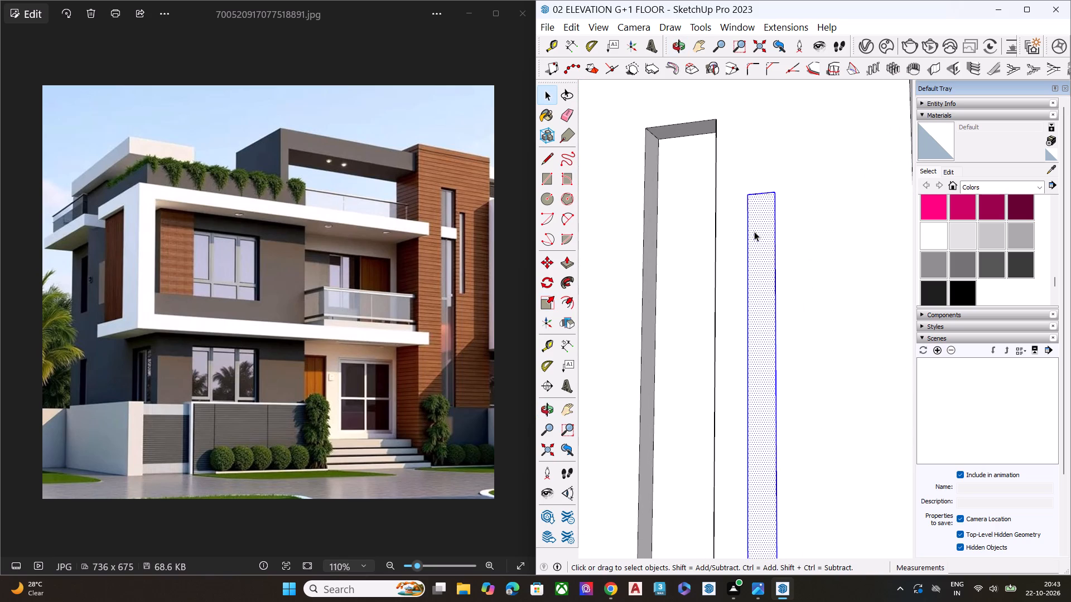
key("p")
left_click(754, 231)
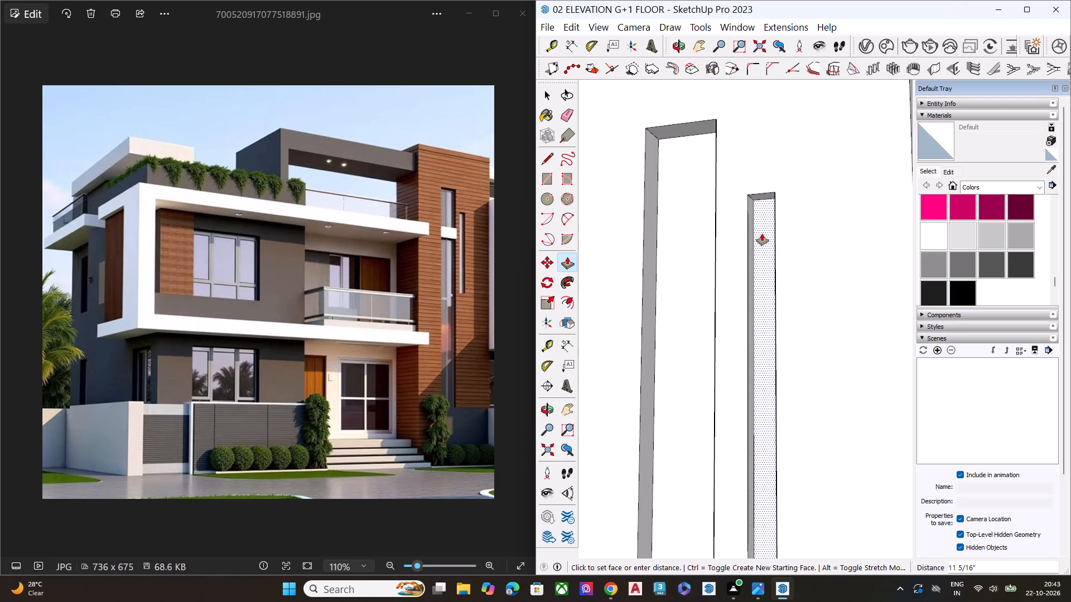
left_click(762, 234)
key("space")
scroll(768, 259, "down", 2)
scroll(768, 266, "up", 1)
scroll(768, 268, "down", 7)
left_click(901, 226)
scroll(833, 255, "down", 6)
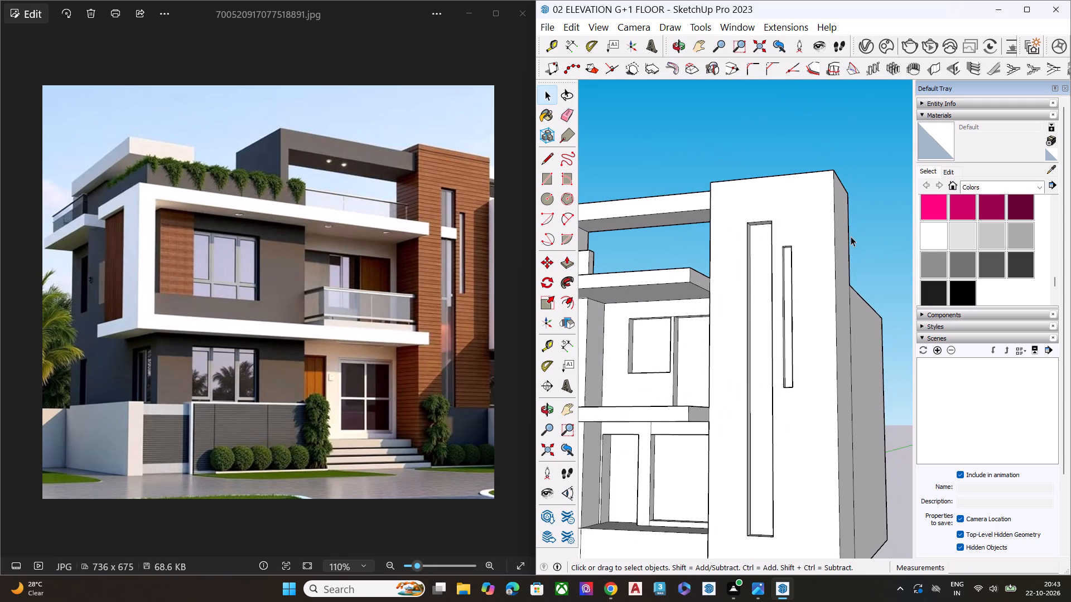
left_click(868, 235)
Shorten the slim recess on the tower by pushing its bottom face upward about a fifth of the recess's height.
middle_click_drag(758, 279, 810, 292)
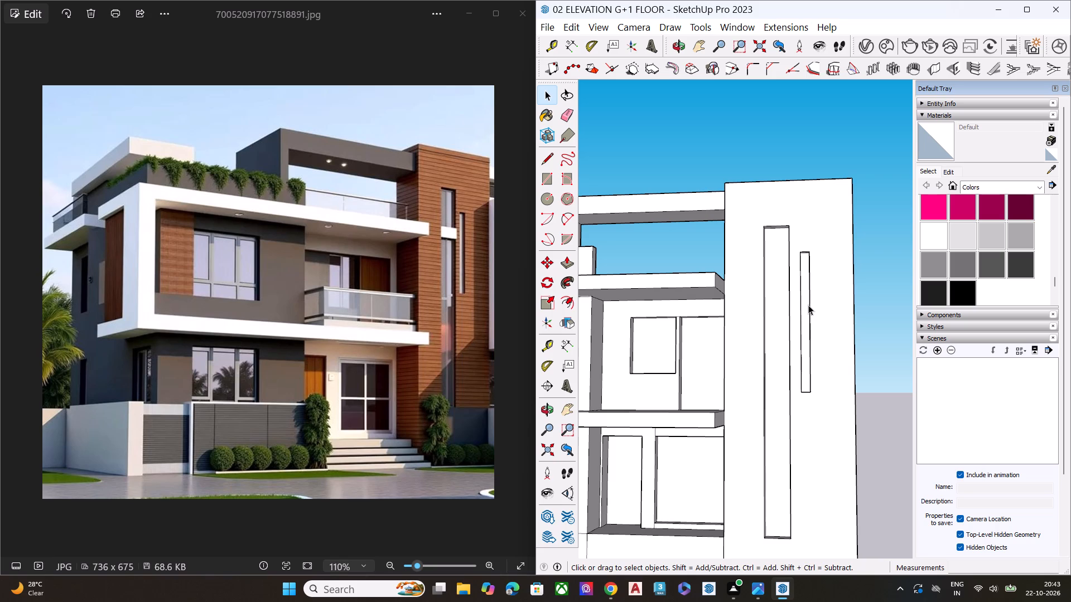
scroll(808, 305, "down", 3)
key("space")
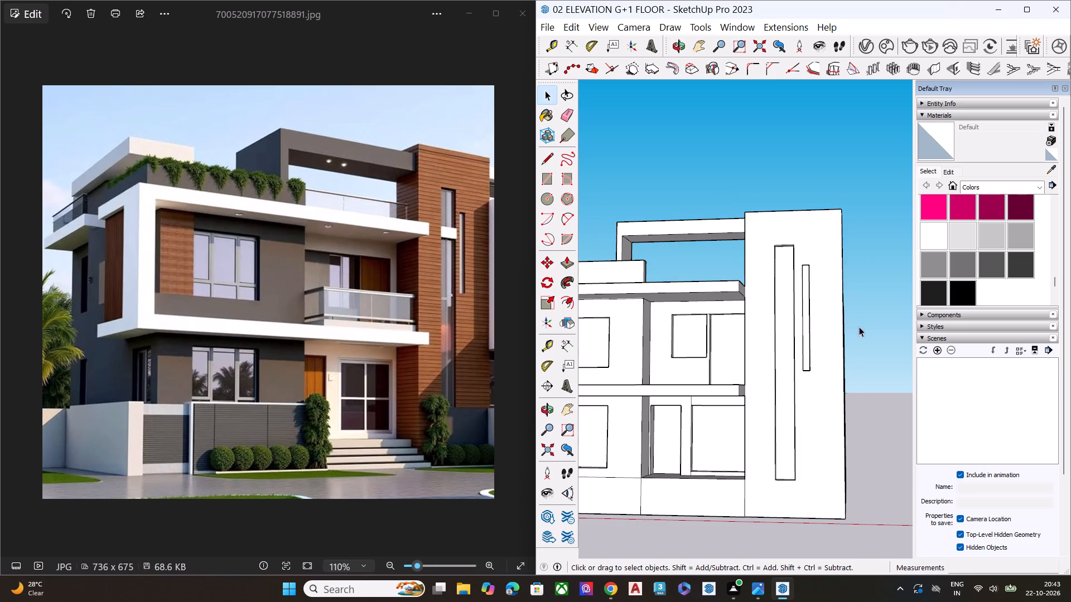
middle_click_drag(795, 345, 876, 404)
scroll(844, 321, "up", 9)
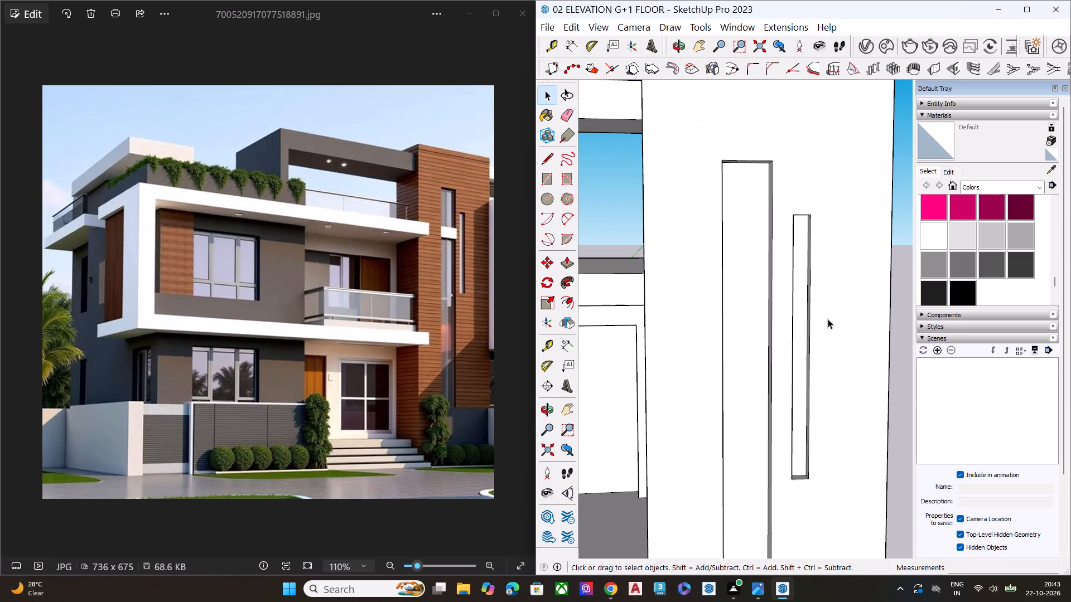
middle_click_drag(819, 439, 813, 559)
right_click_drag(813, 531, 813, 558)
scroll(813, 559, "up", 5)
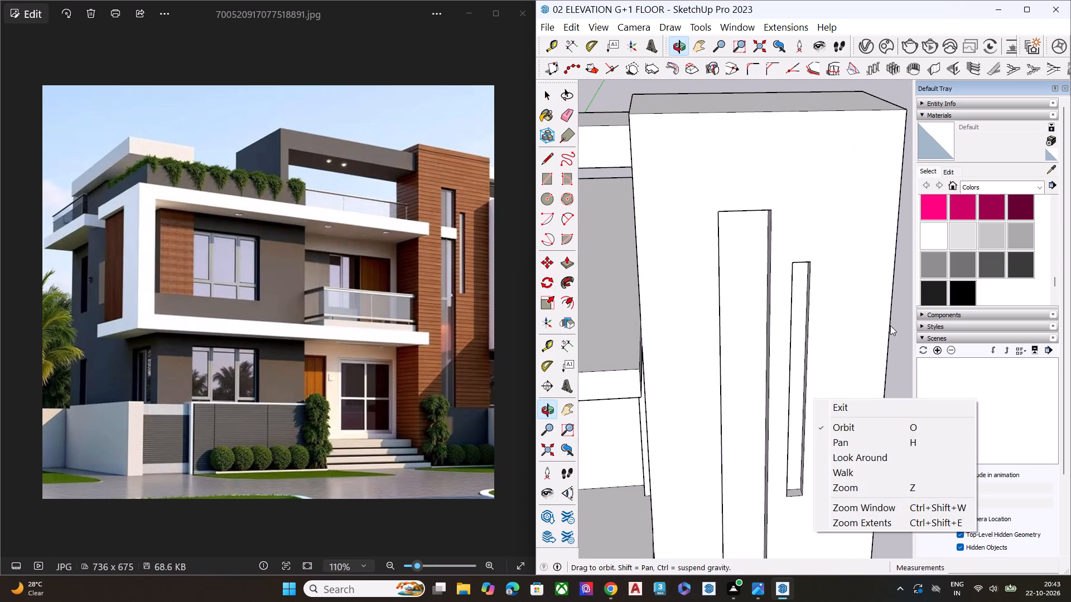
left_click(900, 343)
scroll(785, 491, "up", 6)
key("space")
scroll(761, 441, "down", 7)
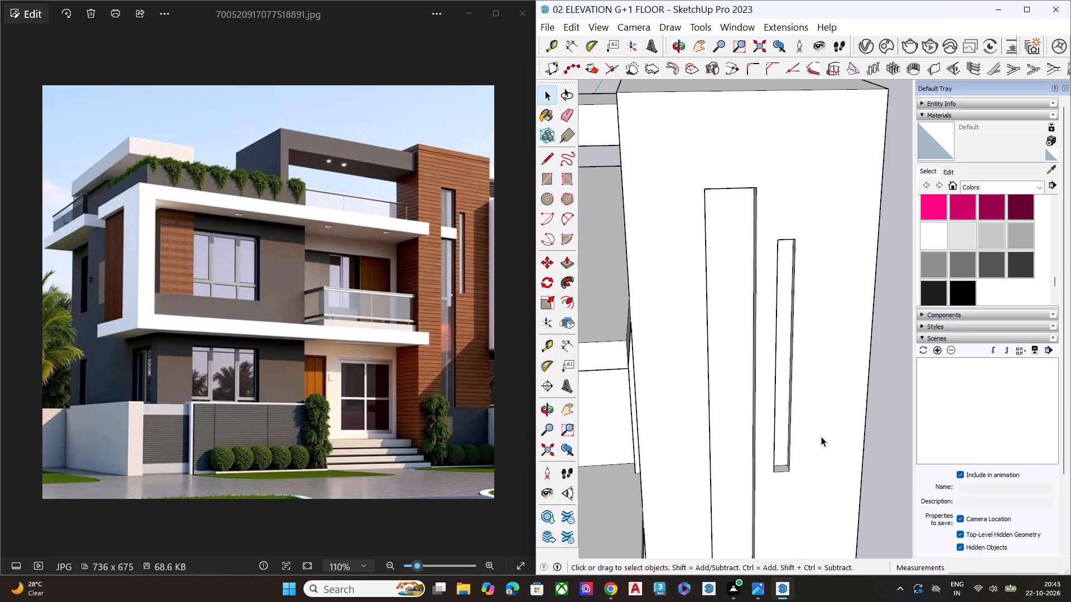
middle_click_drag(812, 478, 794, 511)
scroll(793, 506, "up", 4)
scroll(765, 472, "down", 2)
scroll(765, 472, "up", 1)
scroll(765, 472, "down", 1)
scroll(765, 472, "up", 1)
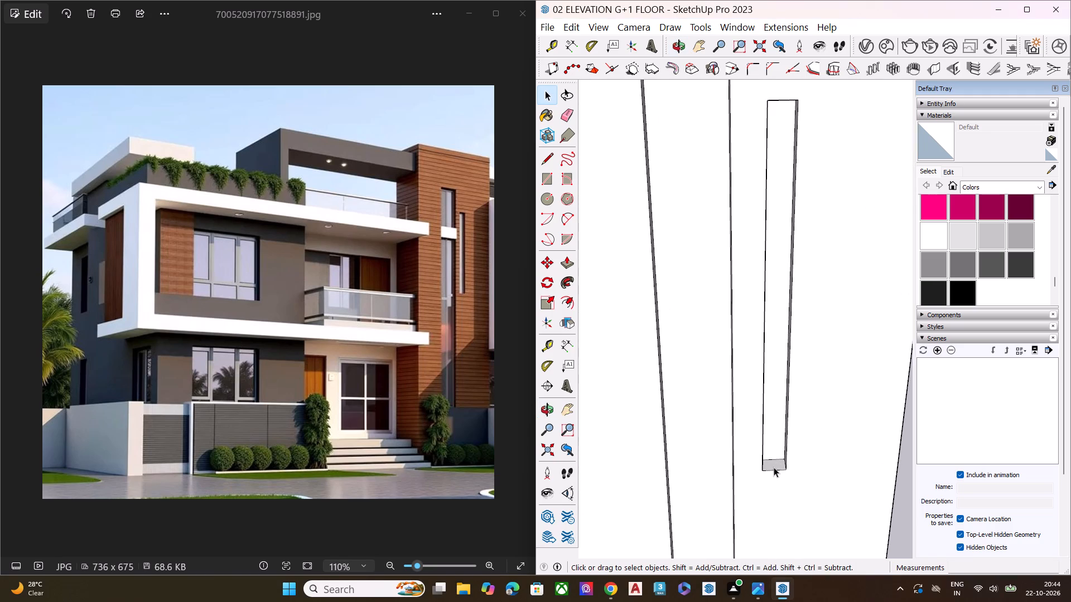
left_click(774, 467)
key("p")
left_click(775, 462)
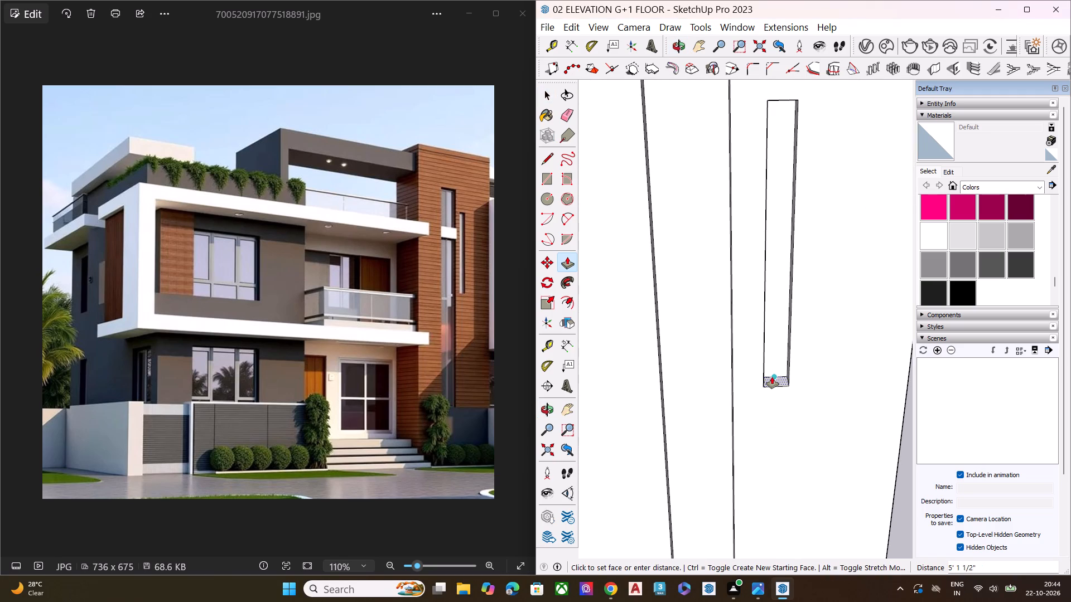
left_click(772, 392)
key("space")
scroll(758, 425, "down", 6)
middle_click_drag(751, 388, 780, 265)
scroll(794, 272, "up", 1)
left_click(879, 324)
scroll(771, 366, "down", 8)
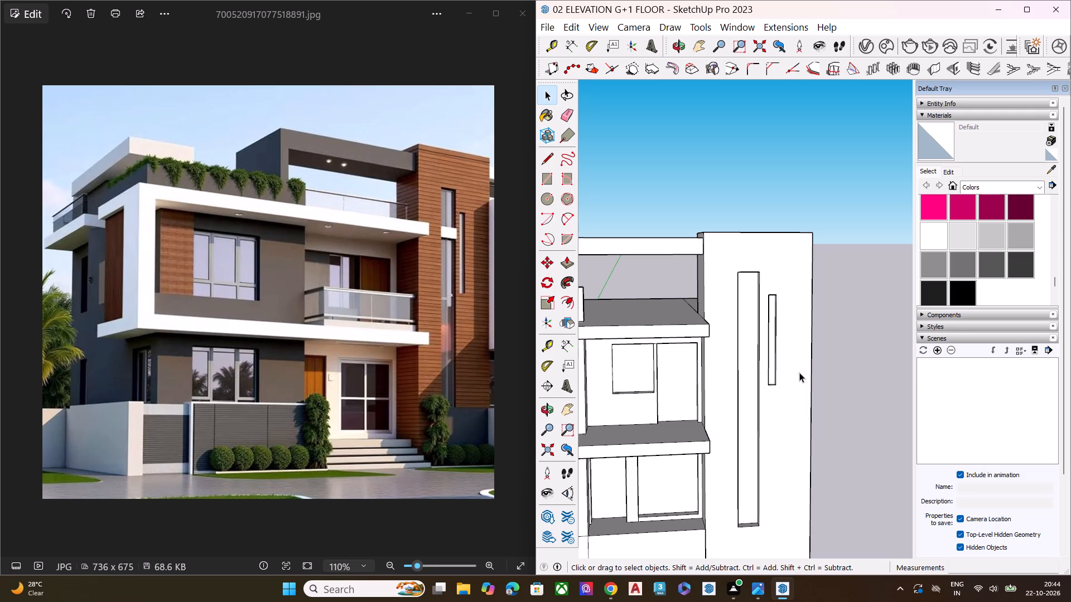
Examine the tower slots, the projecting frame and the first-floor balcony from the front and side against the reference photo.
scroll(799, 291, "down", 5)
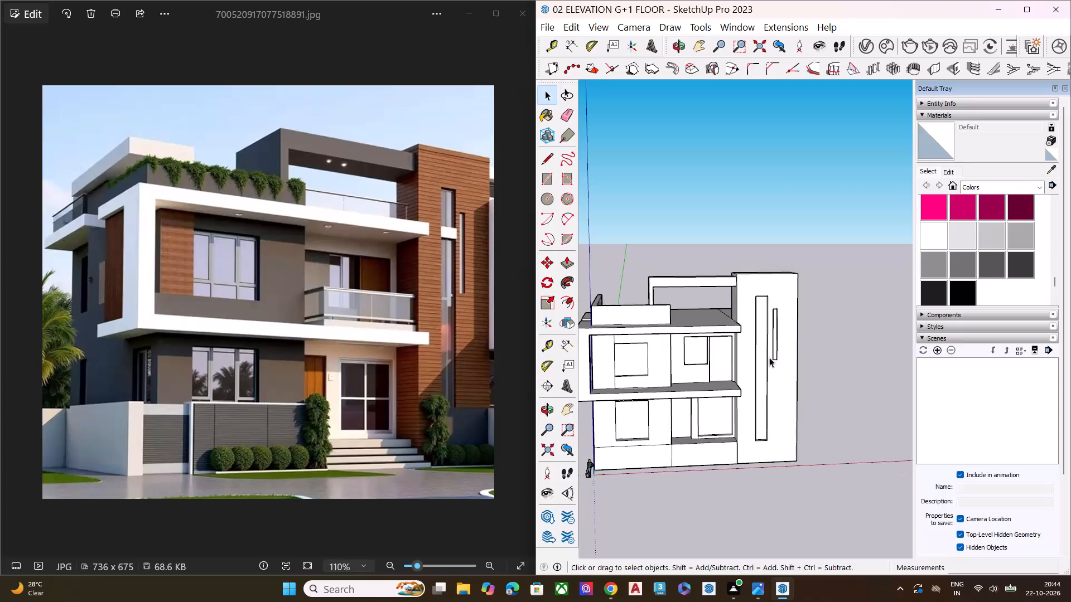
scroll(769, 357, "down", 1)
middle_click_drag(732, 384, 734, 333)
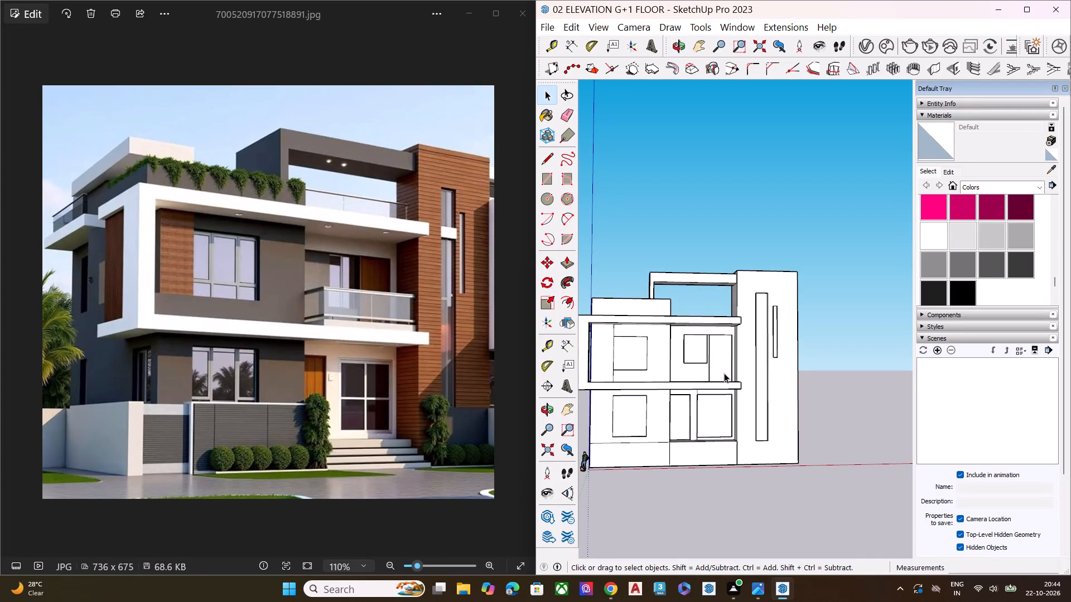
key("space")
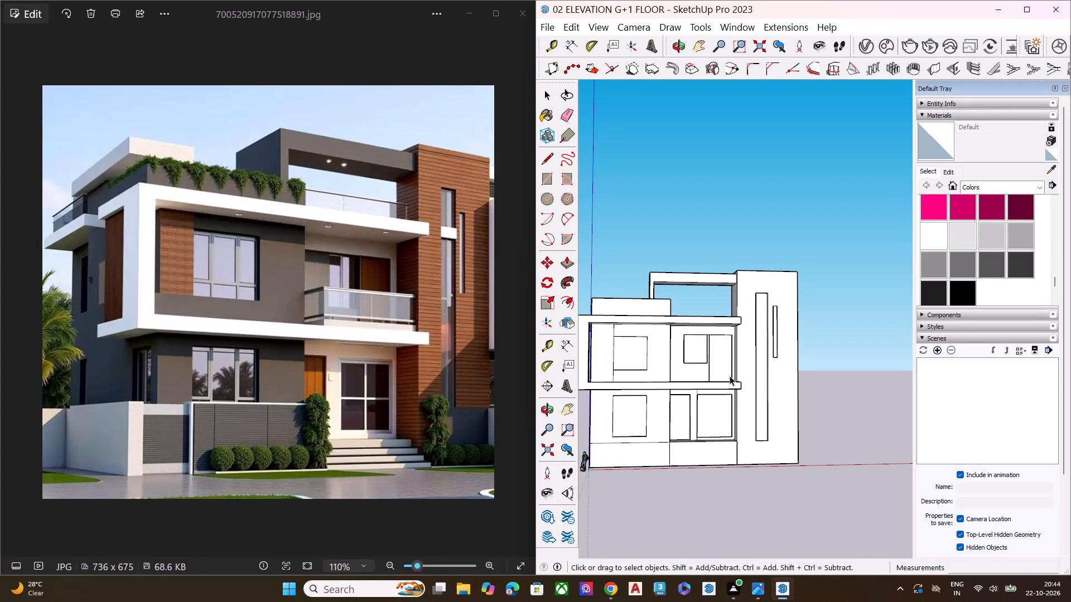
scroll(732, 375, "down", 7)
scroll(682, 394, "up", 2)
middle_click(675, 375)
scroll(669, 380, "up", 6)
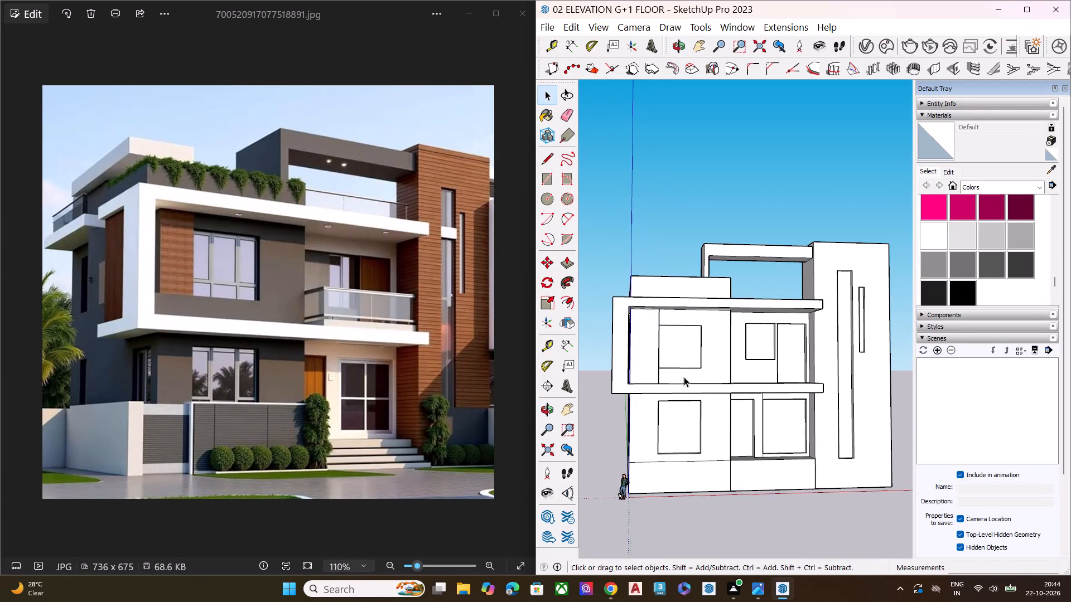
middle_click_drag(708, 360, 816, 245)
scroll(720, 299, "up", 1)
middle_click_drag(725, 293, 793, 225)
middle_click_drag(703, 273, 788, 601)
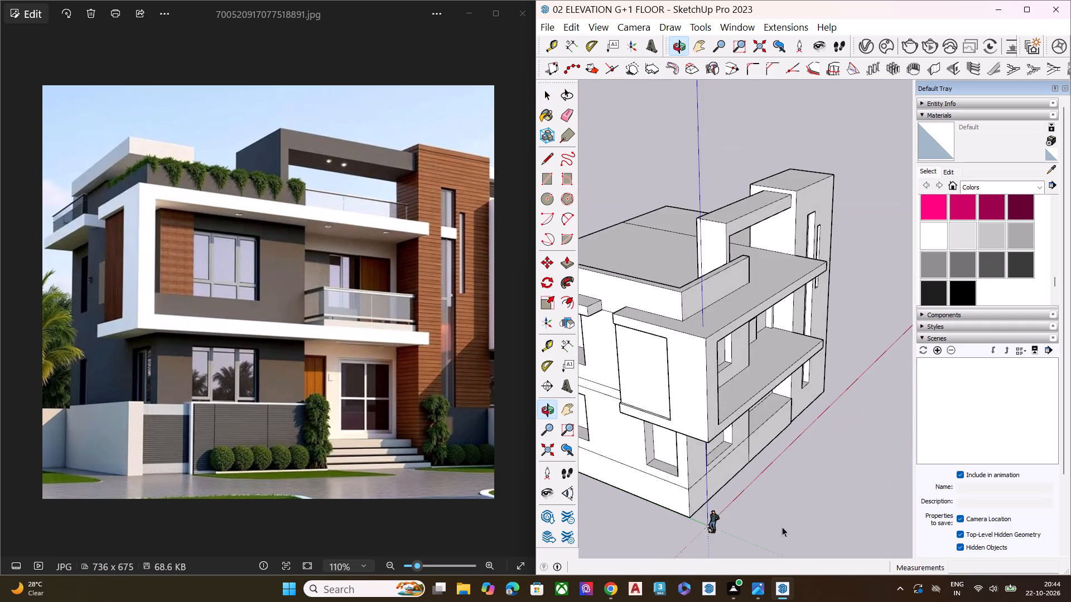
scroll(823, 225, "up", 2)
scroll(823, 225, "down", 1)
scroll(823, 225, "up", 5)
scroll(809, 278, "down", 4)
middle_click_drag(775, 330, 669, 343)
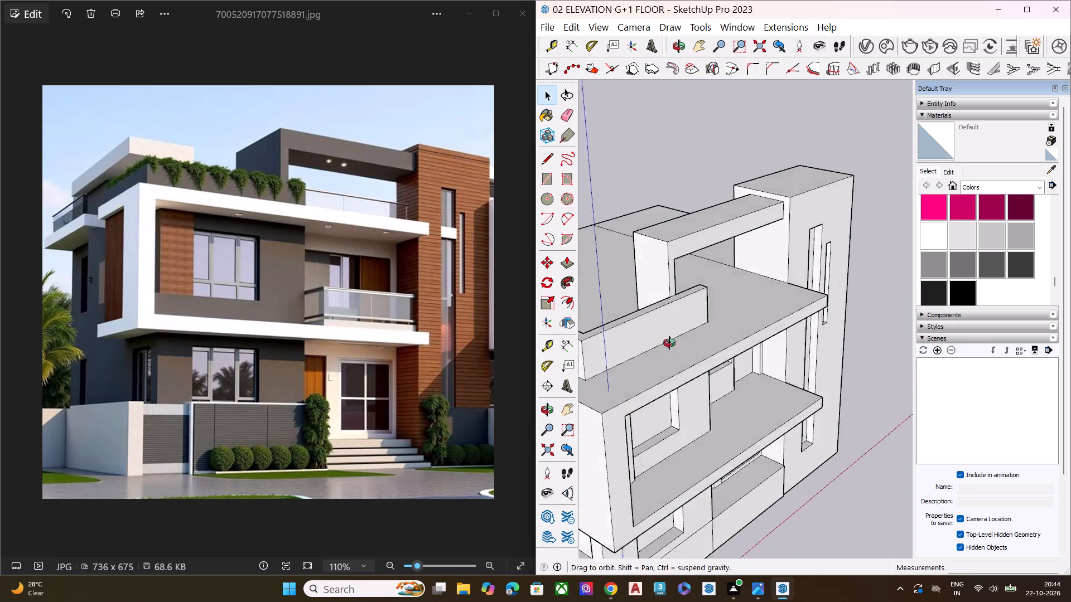
middle_click_drag(669, 343, 457, 337)
scroll(663, 393, "up", 6)
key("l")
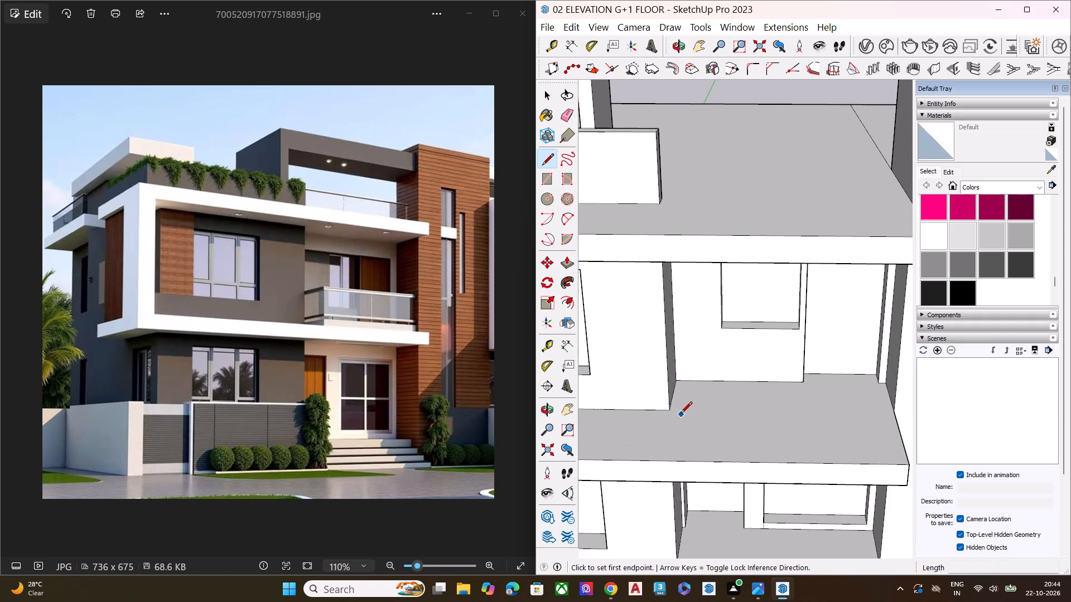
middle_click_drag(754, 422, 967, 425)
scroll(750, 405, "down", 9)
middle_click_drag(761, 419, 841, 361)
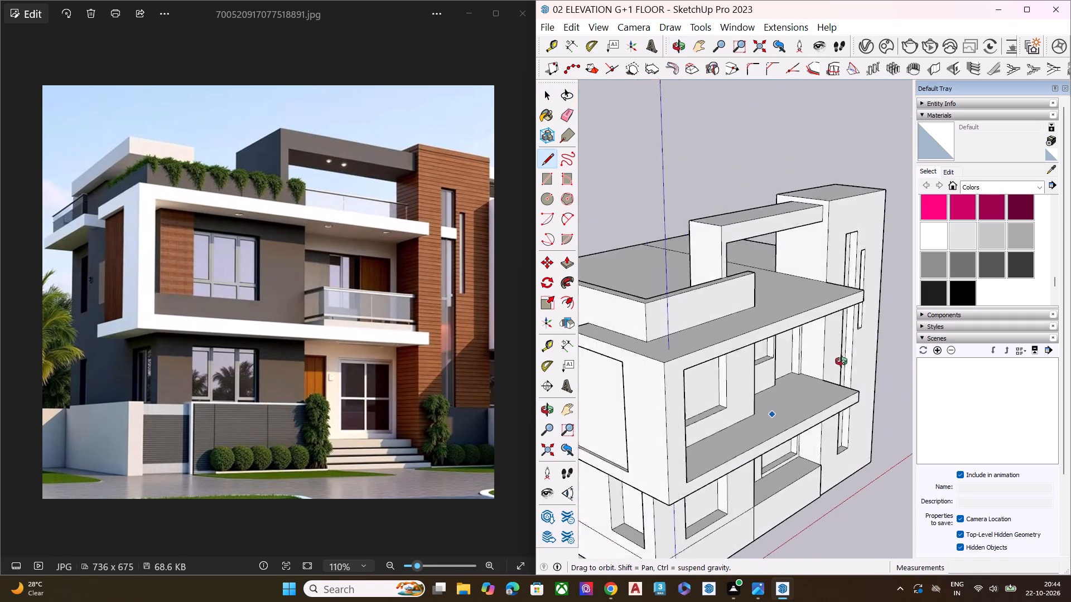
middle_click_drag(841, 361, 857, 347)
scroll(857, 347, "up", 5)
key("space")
Push/Pull the tower's front face, which contains both slots, outward about 1' 1".
scroll(836, 343, "down", 2)
scroll(831, 343, "up", 2)
left_click(808, 351)
key("p")
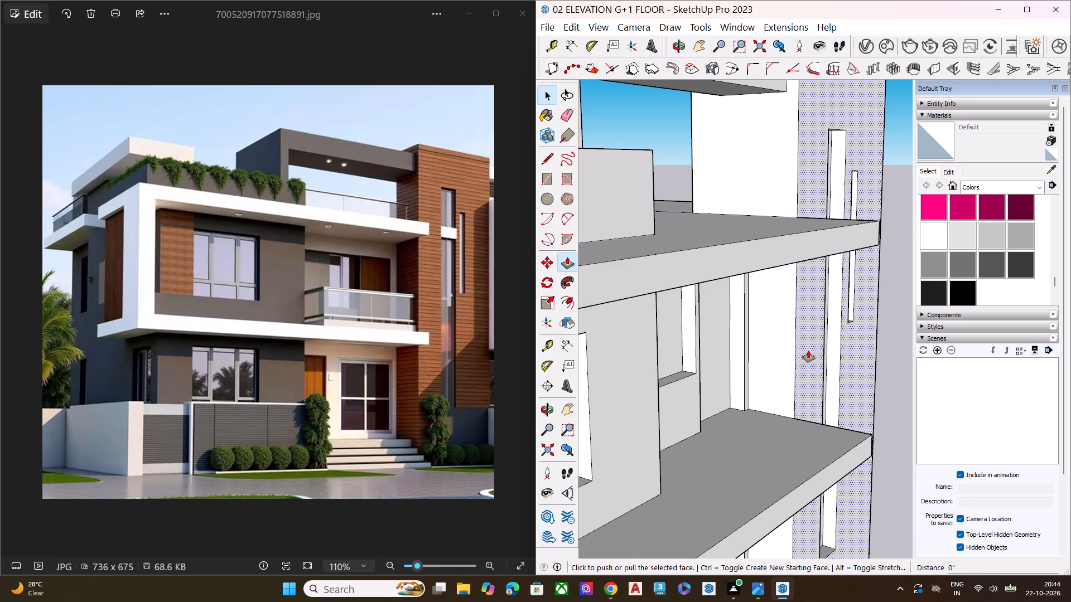
left_click(808, 351)
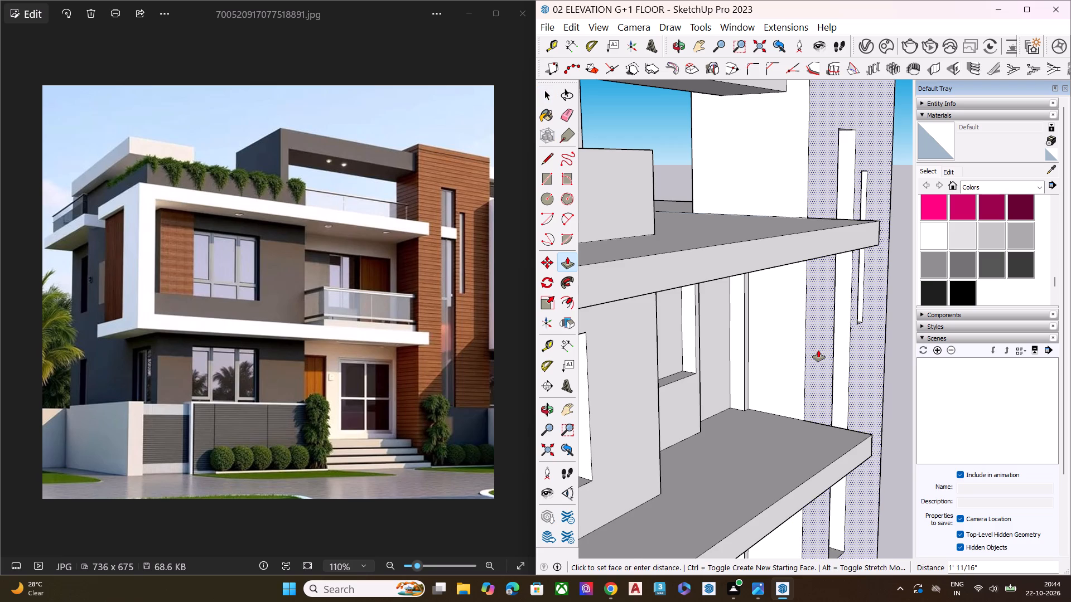
left_click(818, 350)
key("space")
Examine the balcony floor, the recessed first-floor wall and the slotted tower from the side, above and front.
scroll(785, 406, "up", 1)
scroll(787, 406, "down", 1)
scroll(787, 406, "up", 3)
scroll(792, 412, "down", 3)
scroll(792, 414, "up", 2)
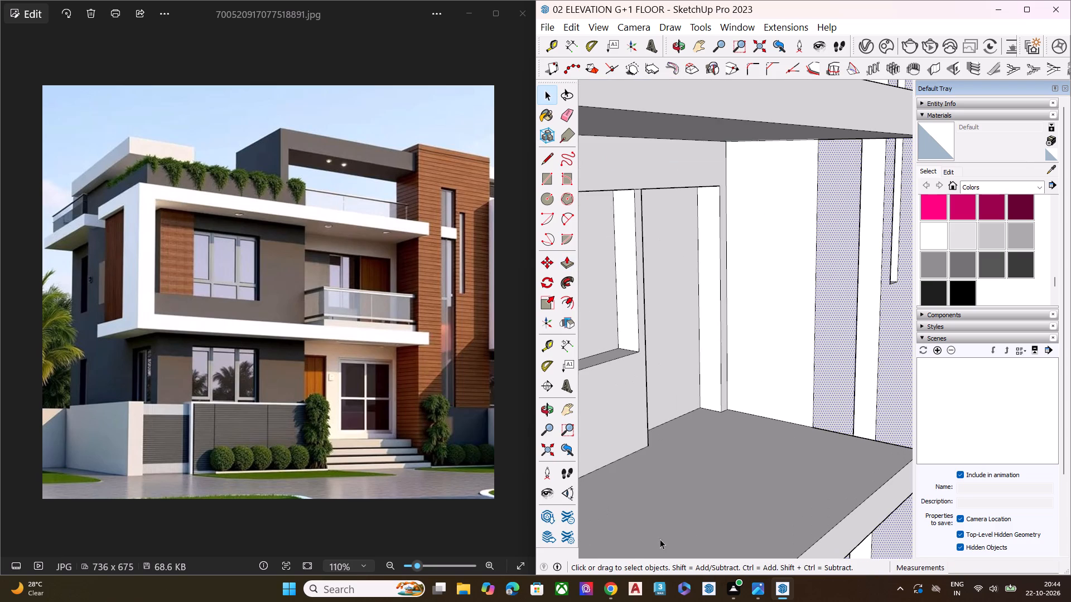
middle_click_drag(701, 437, 637, 548)
scroll(663, 526, "up", 1)
scroll(660, 374, "down", 6)
middle_click_drag(686, 428, 642, 461)
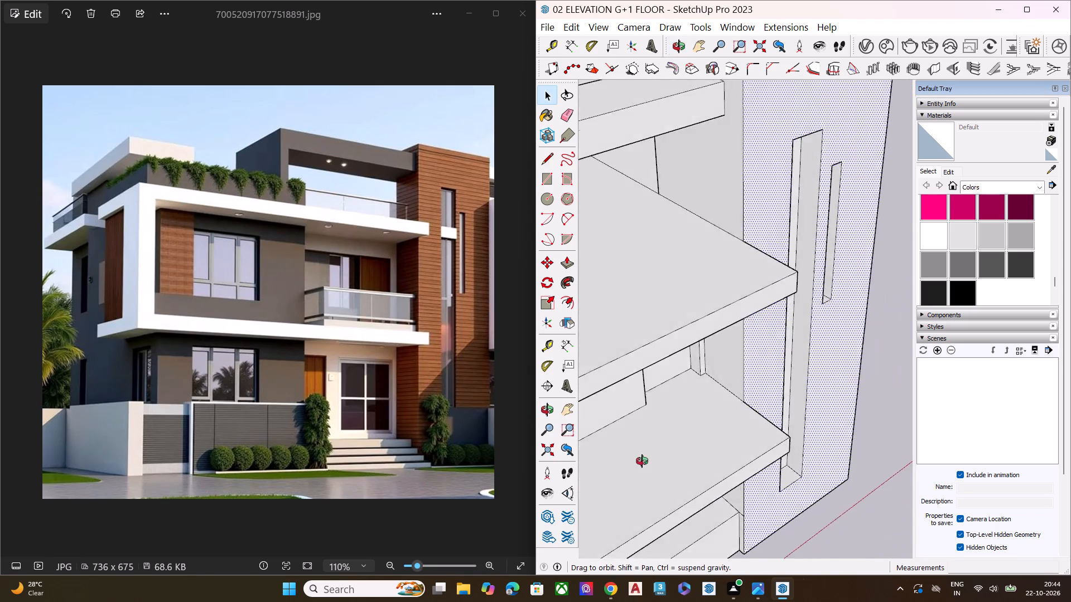
middle_click_drag(642, 461, 519, 373)
scroll(630, 346, "up", 1)
scroll(792, 355, "down", 8)
middle_click_drag(706, 392, 653, 356)
scroll(649, 361, "up", 5)
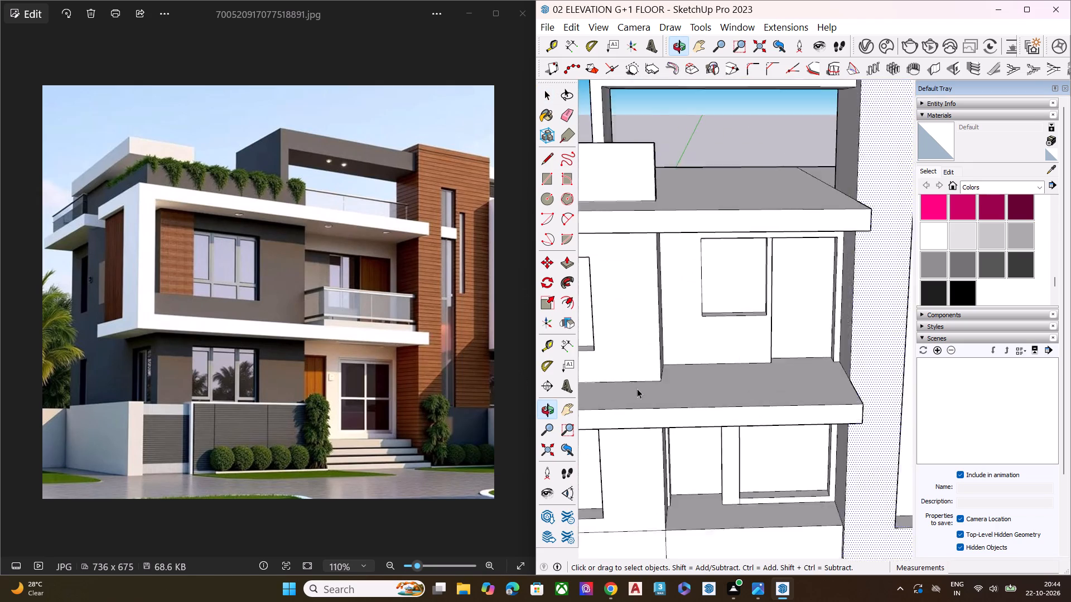
scroll(637, 389, "up", 5)
scroll(666, 396, "down", 8)
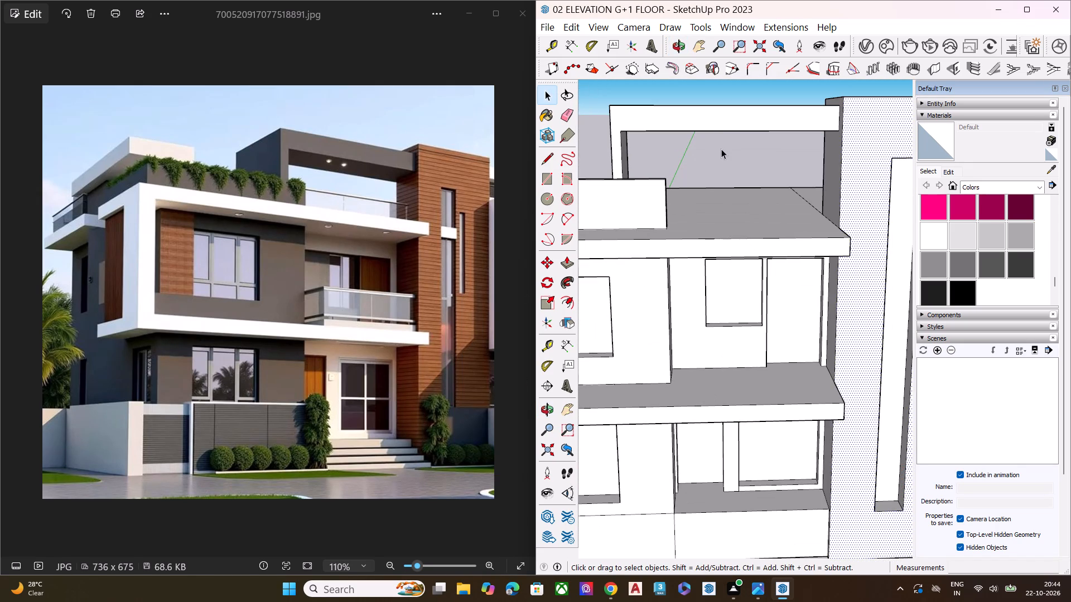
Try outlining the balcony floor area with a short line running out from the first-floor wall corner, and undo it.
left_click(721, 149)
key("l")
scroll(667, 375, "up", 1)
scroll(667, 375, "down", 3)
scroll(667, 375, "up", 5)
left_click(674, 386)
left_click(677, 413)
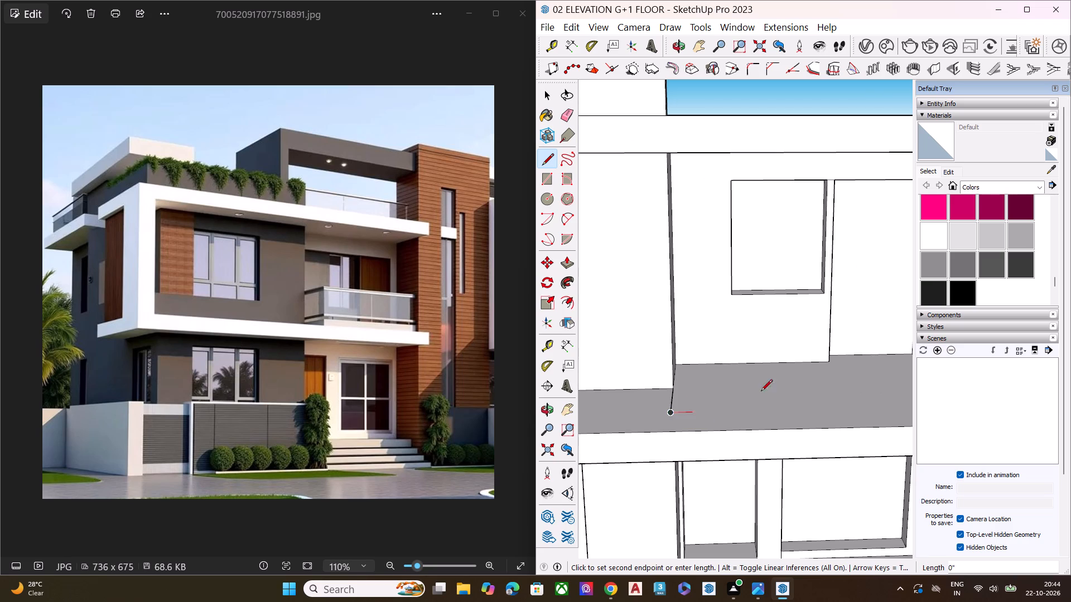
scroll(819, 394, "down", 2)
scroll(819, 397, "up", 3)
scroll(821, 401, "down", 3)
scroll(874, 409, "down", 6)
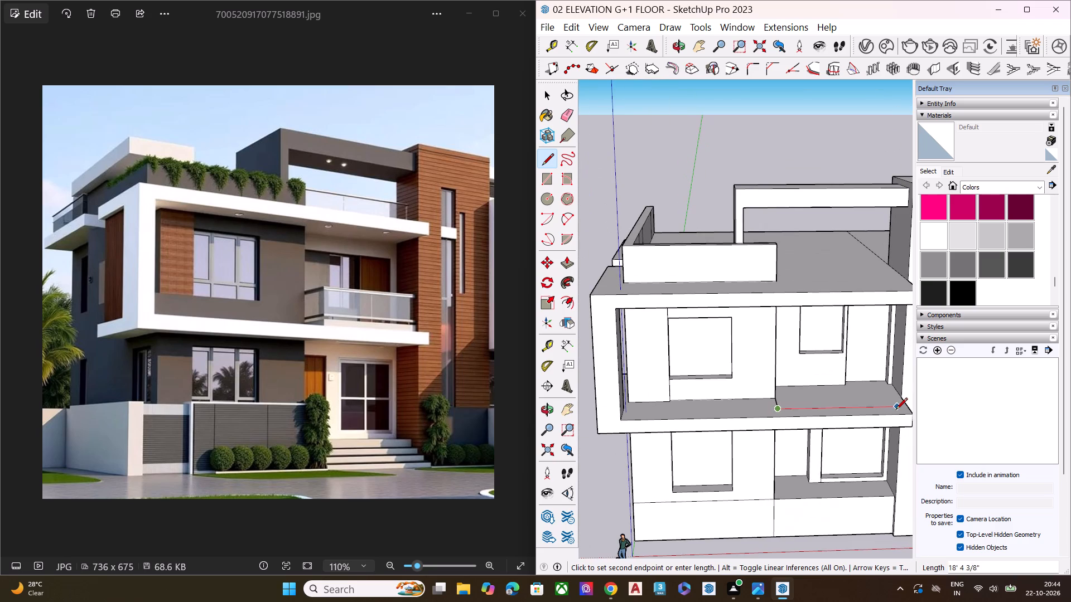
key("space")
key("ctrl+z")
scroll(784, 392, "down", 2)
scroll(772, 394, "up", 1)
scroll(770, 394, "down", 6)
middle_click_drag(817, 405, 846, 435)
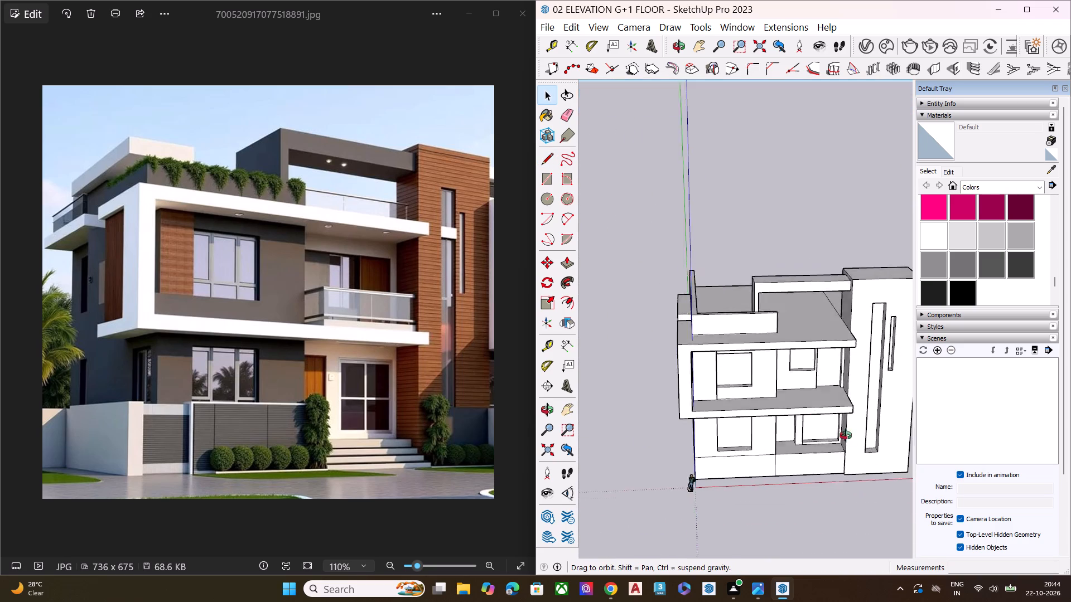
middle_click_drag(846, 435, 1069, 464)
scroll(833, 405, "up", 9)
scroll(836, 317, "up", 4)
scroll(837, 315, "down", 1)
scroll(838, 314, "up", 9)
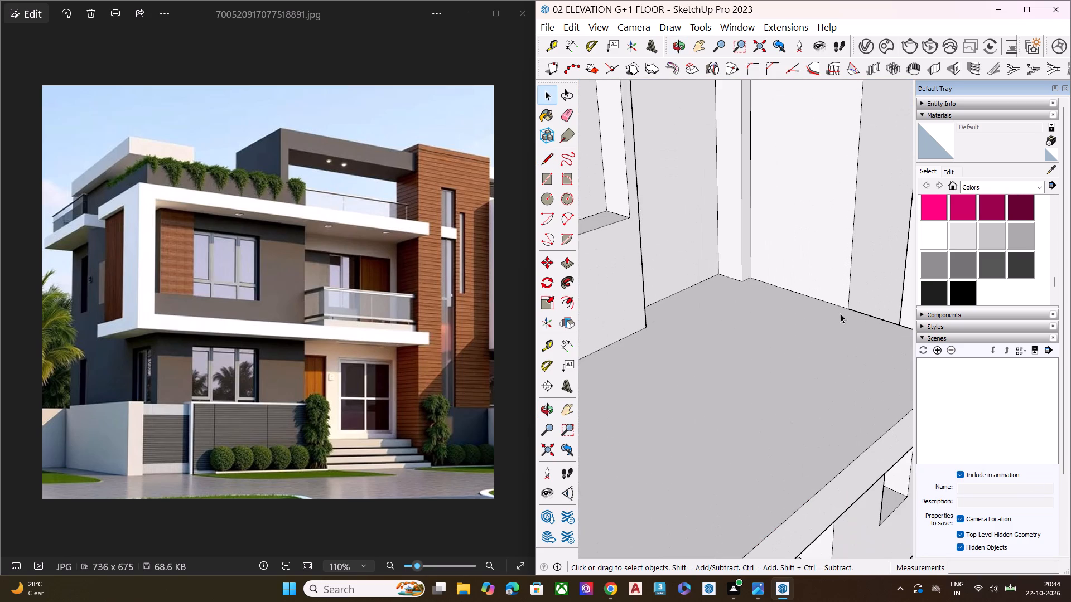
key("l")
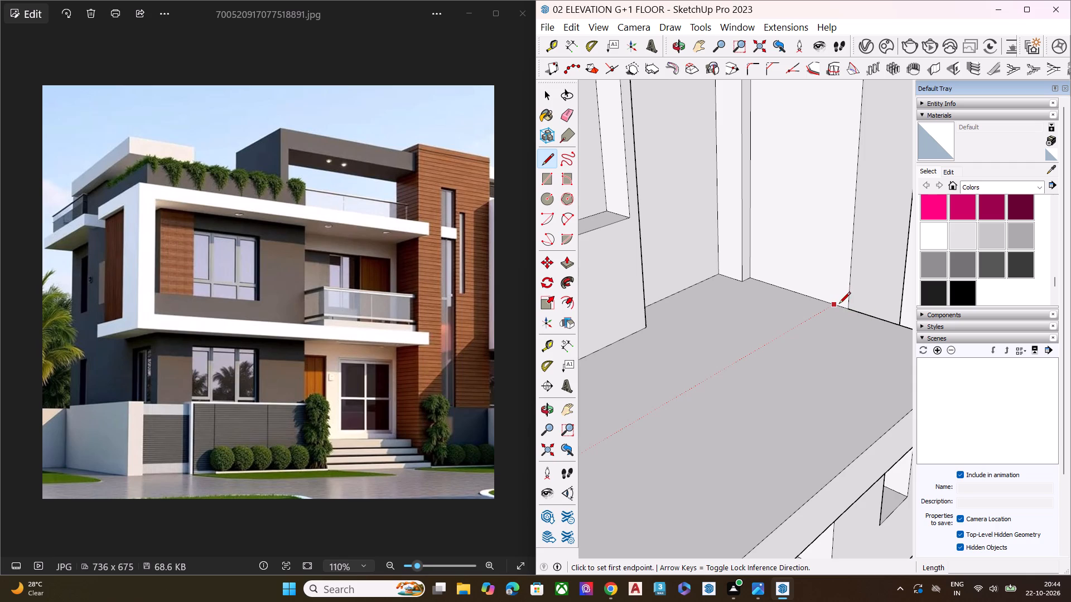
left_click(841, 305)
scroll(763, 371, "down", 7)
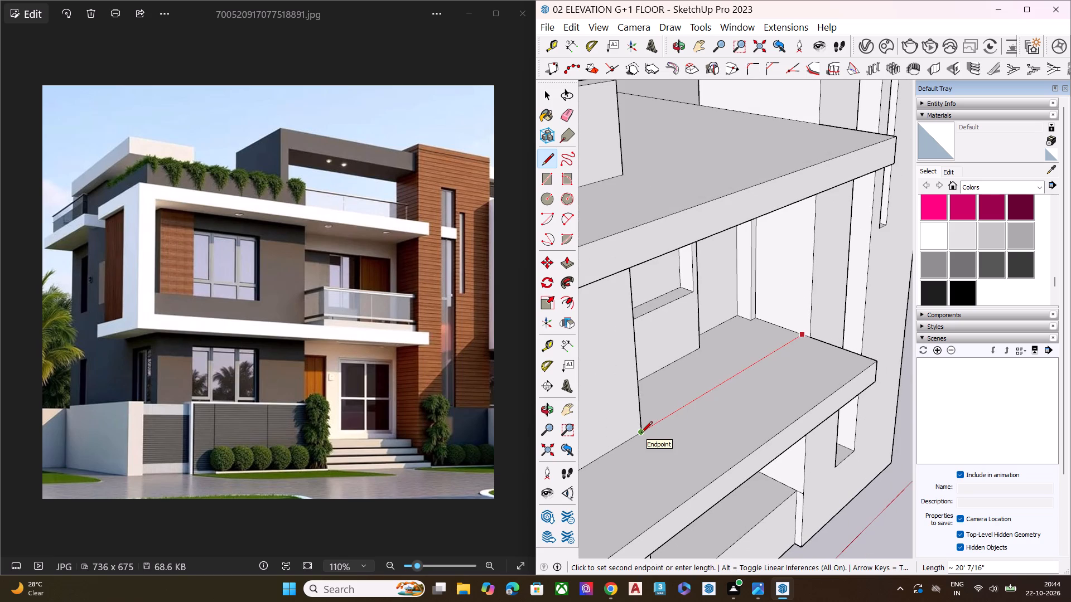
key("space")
Push/Pull the tower's front face, which contains both slots, outward about 2' 11".
scroll(631, 374, "down", 2)
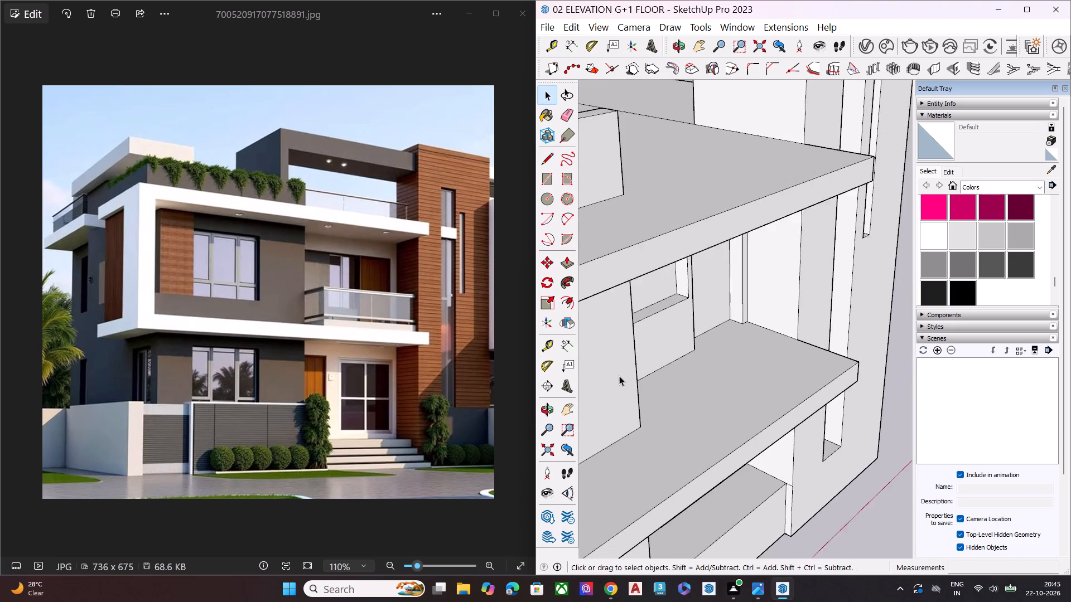
scroll(619, 376, "down", 6)
middle_click_drag(715, 297, 739, 232)
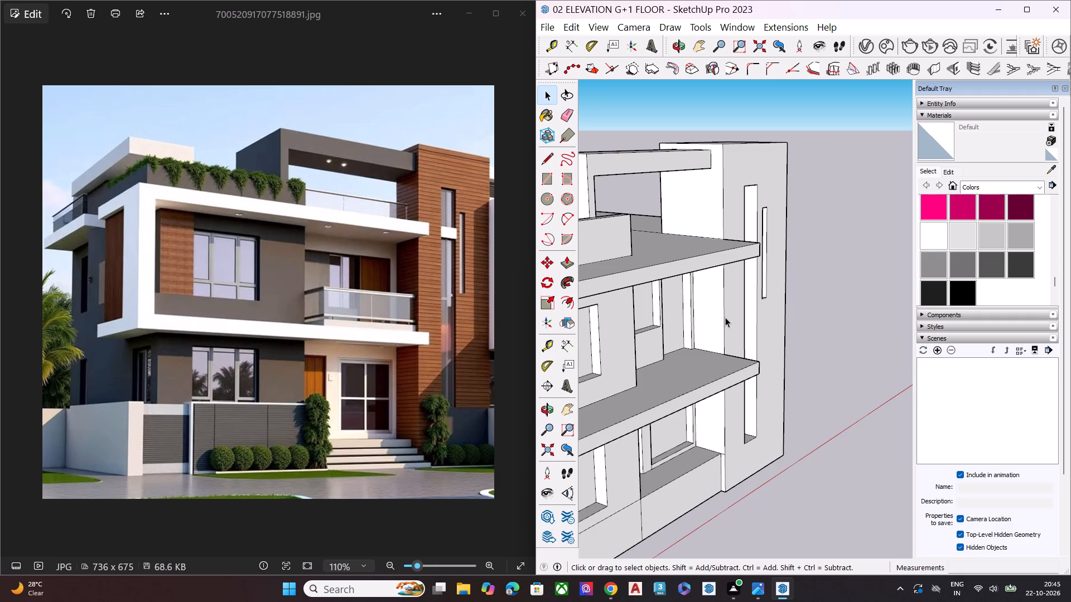
scroll(739, 306, "up", 7)
left_click(735, 322)
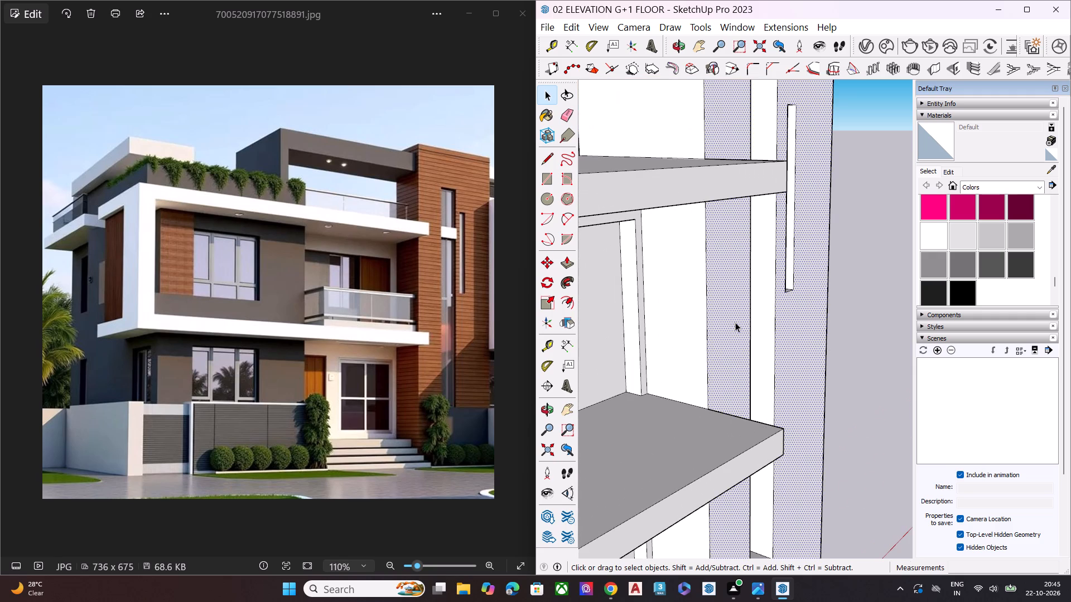
key("p")
left_click(735, 322)
left_click(765, 332)
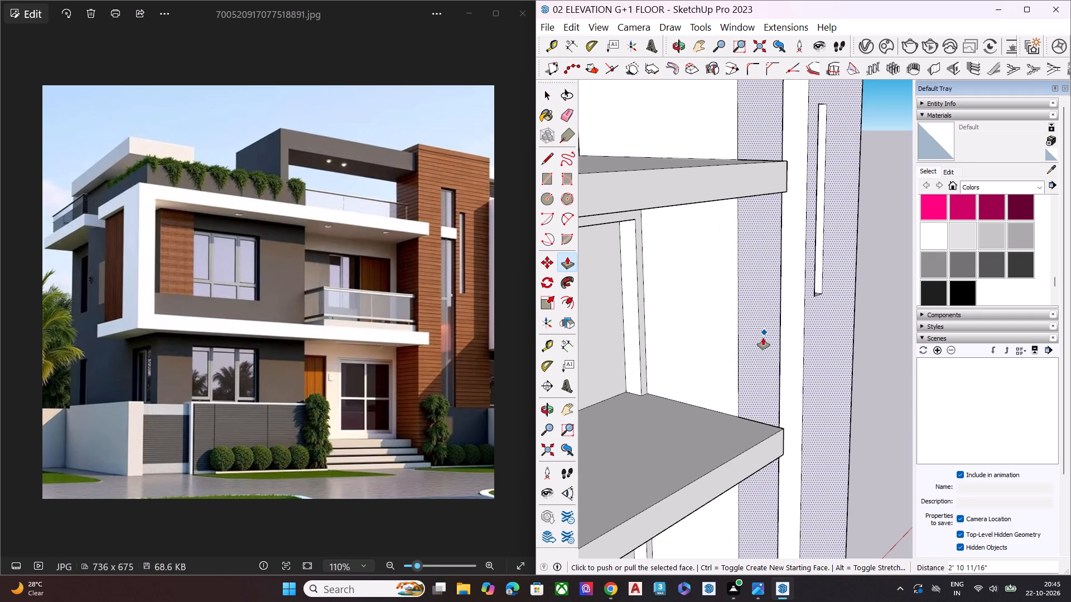
key("space")
Draw a line across the balcony floor, parallel to its front edge, from the tower's side wall to just in front of the projecting wall corner.
scroll(715, 416, "up", 2)
scroll(715, 416, "down", 7)
scroll(715, 416, "up", 2)
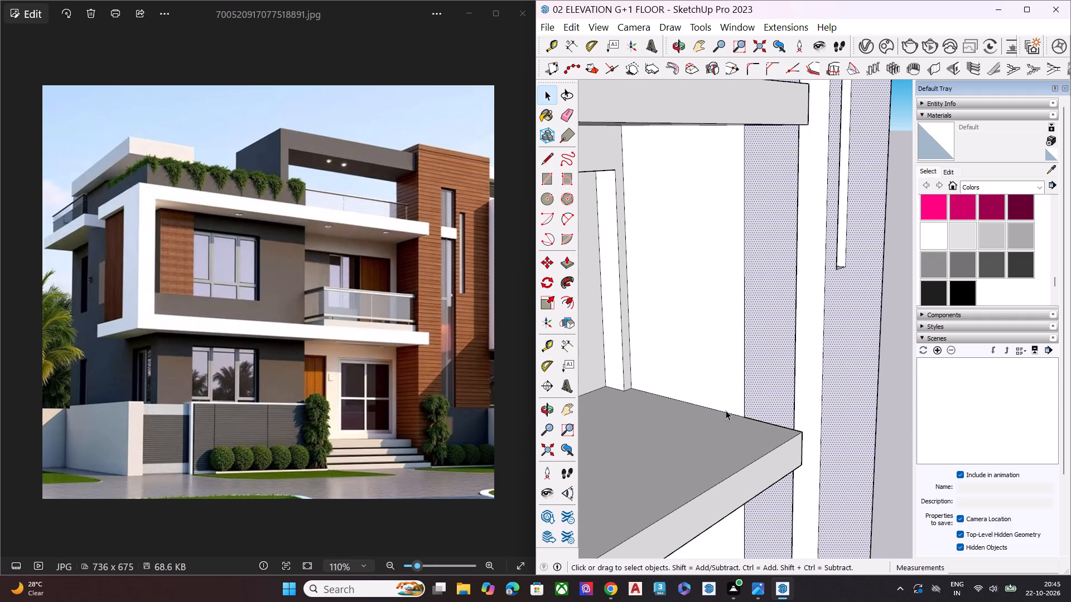
key("l")
left_click(732, 412)
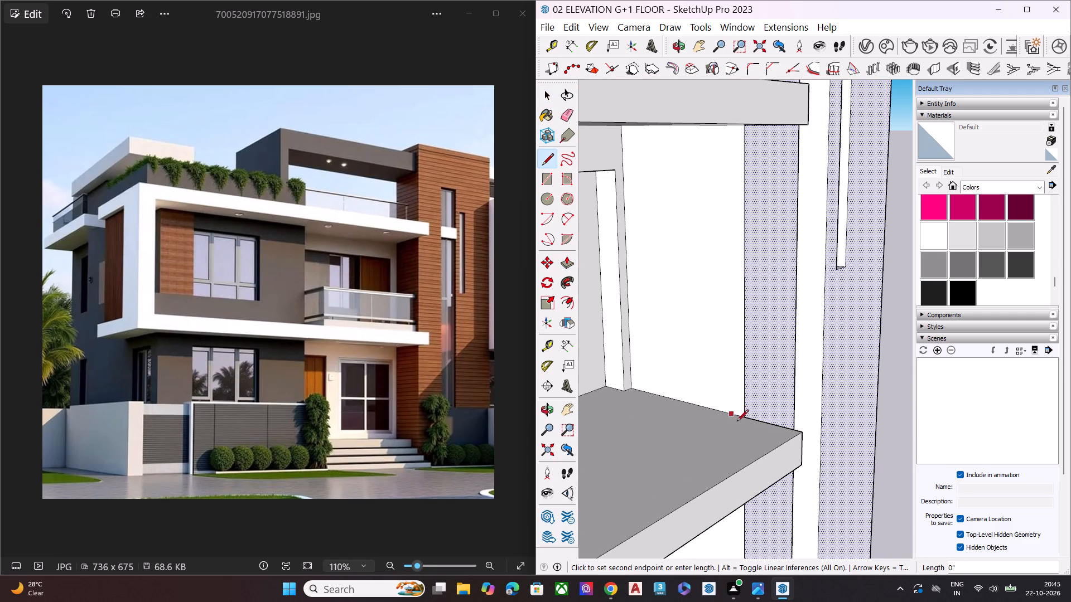
key("space")
key("l")
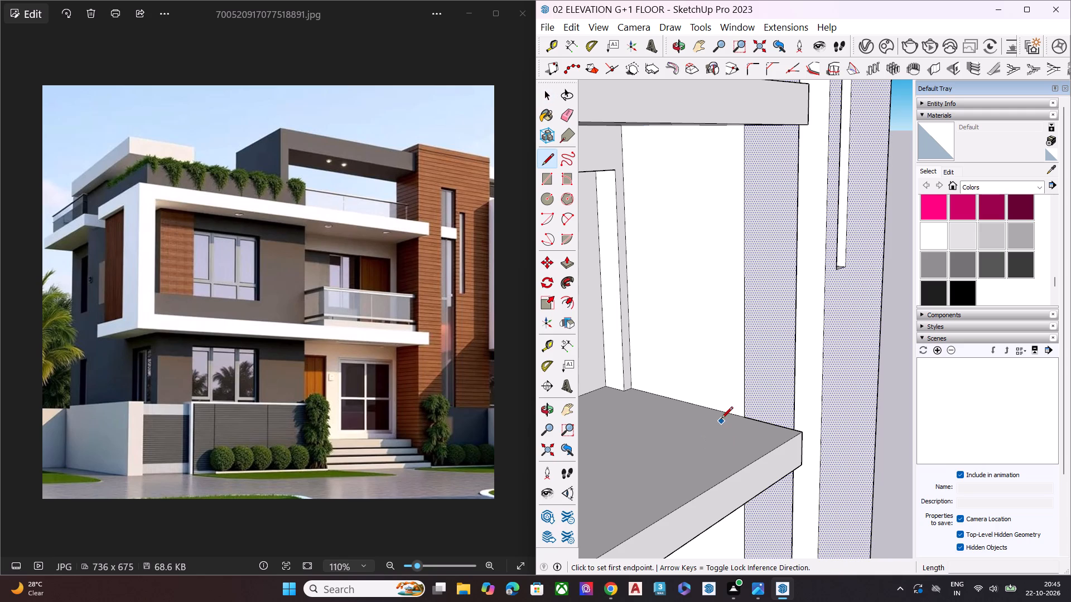
left_click(727, 414)
scroll(730, 423, "down", 1)
scroll(730, 423, "up", 1)
scroll(731, 424, "down", 4)
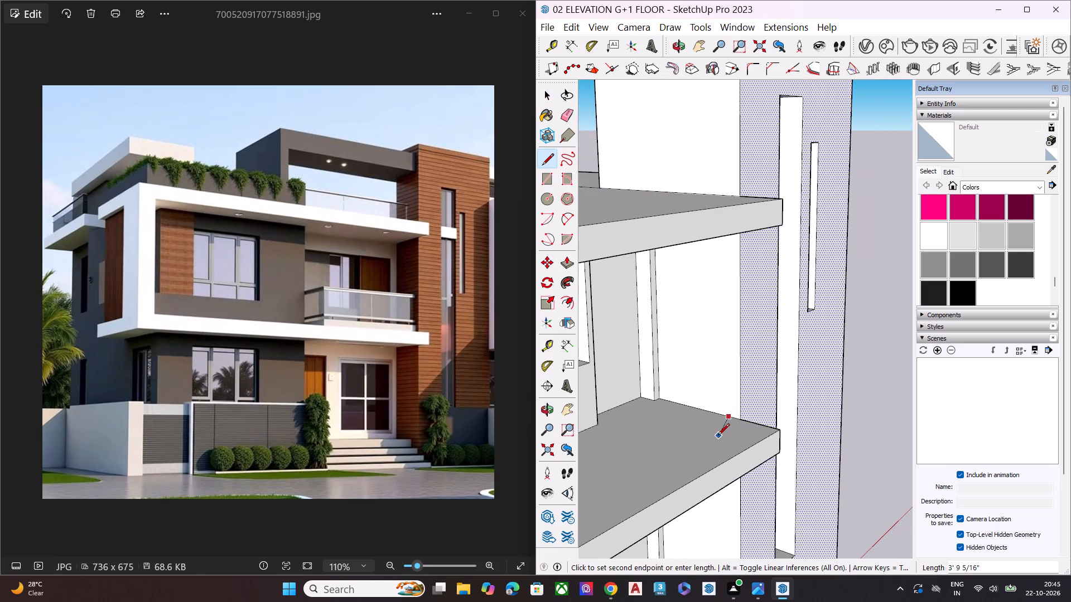
scroll(729, 468, "down", 7)
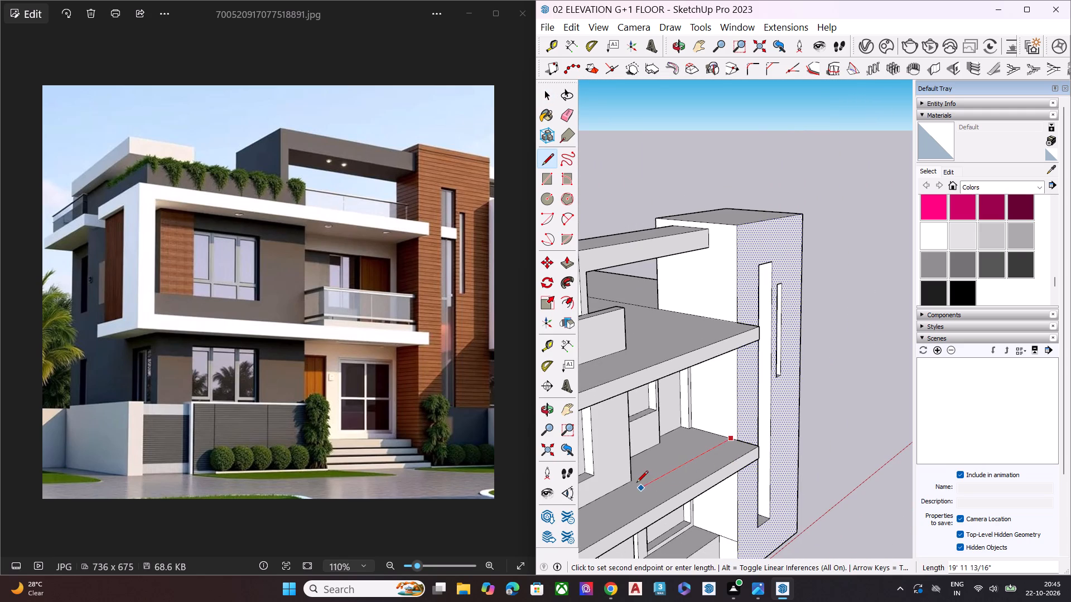
middle_click_drag(645, 482, 598, 531)
scroll(621, 513, "up", 6)
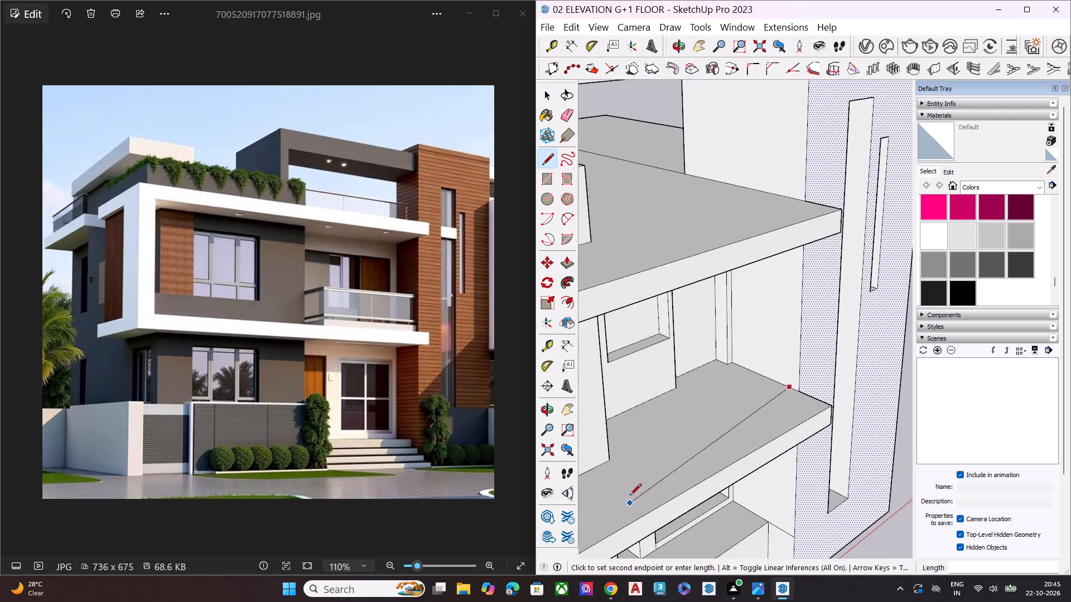
left_click(609, 484)
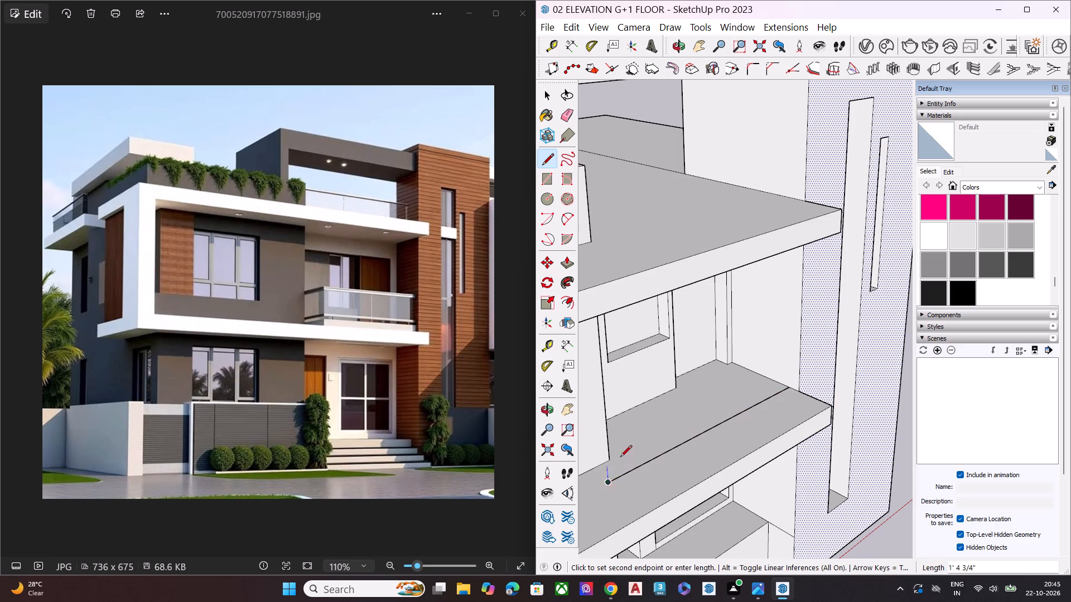
key("space")
Close off the balcony floor area with a line from the projecting wall corner across the long line, erasing both overhanging ends.
key("l")
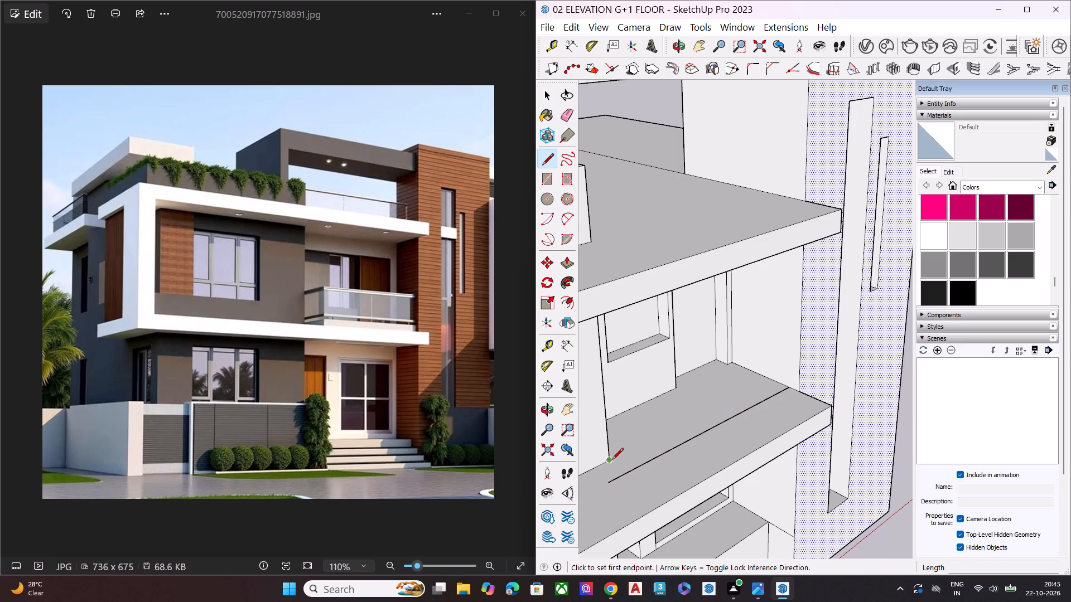
left_click(611, 459)
left_click(644, 491)
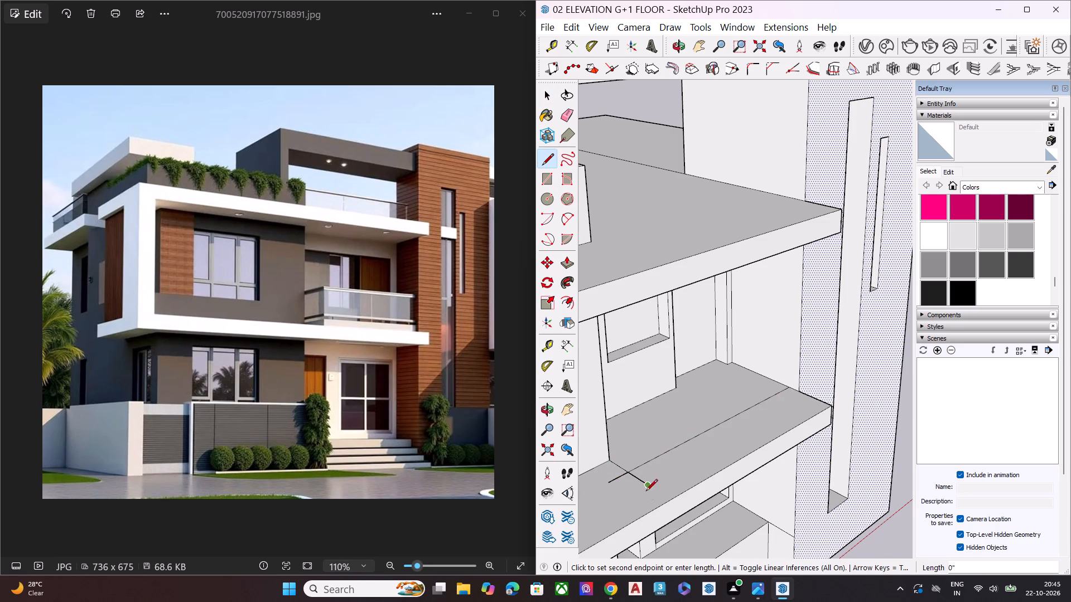
key("space")
scroll(639, 484, "up", 2)
scroll(639, 484, "down", 1)
scroll(639, 484, "up", 2)
key("e")
left_click(615, 471)
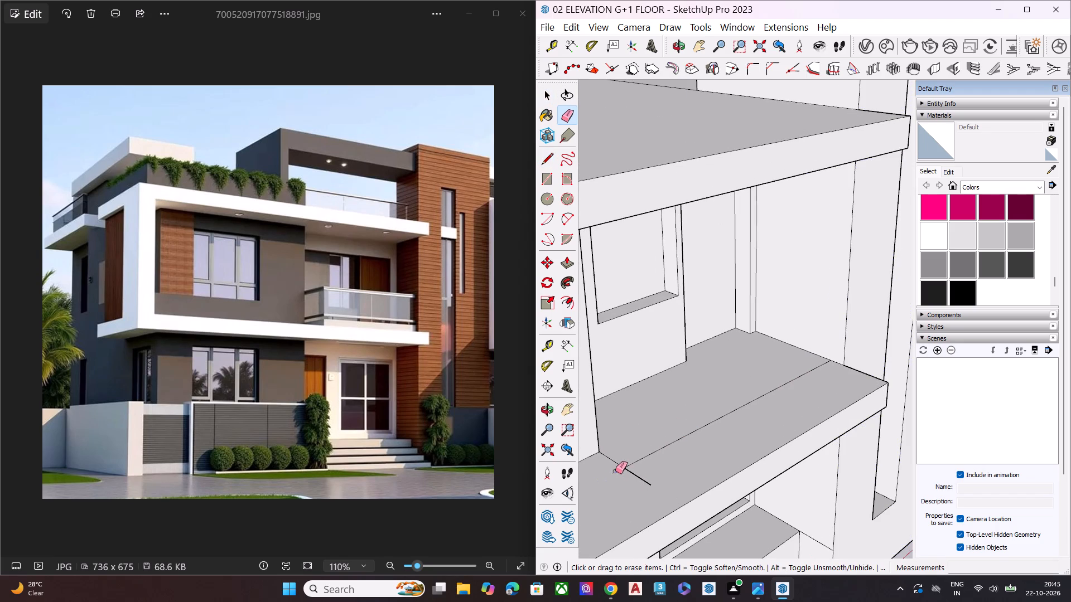
left_click(633, 474)
key("space")
Push/Pull the enclosed rear area of the balcony floor upward about 11 1/2".
left_click(667, 417)
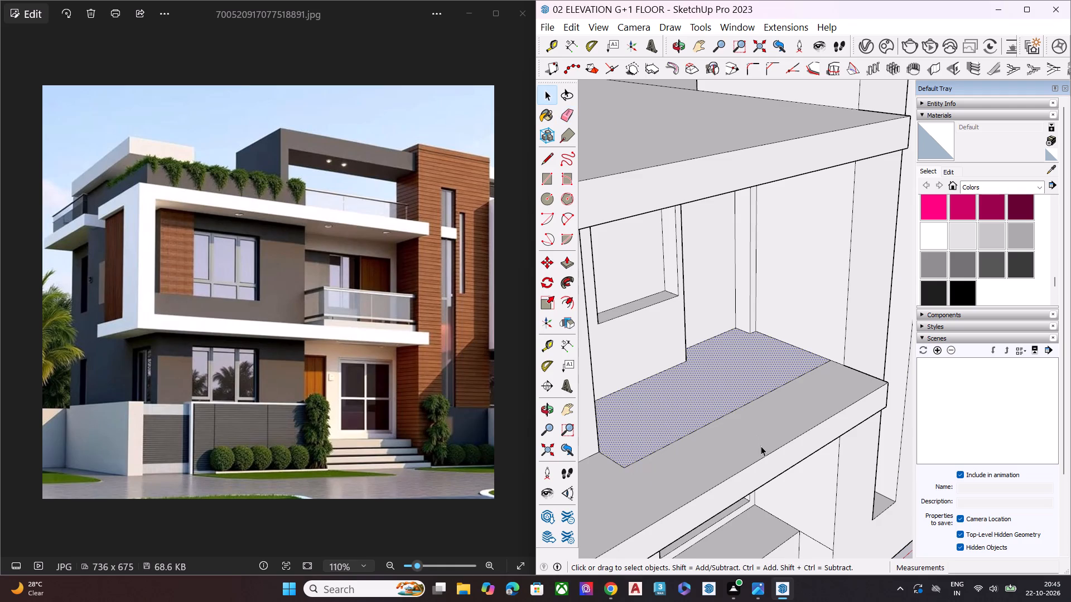
scroll(761, 446, "up", 1)
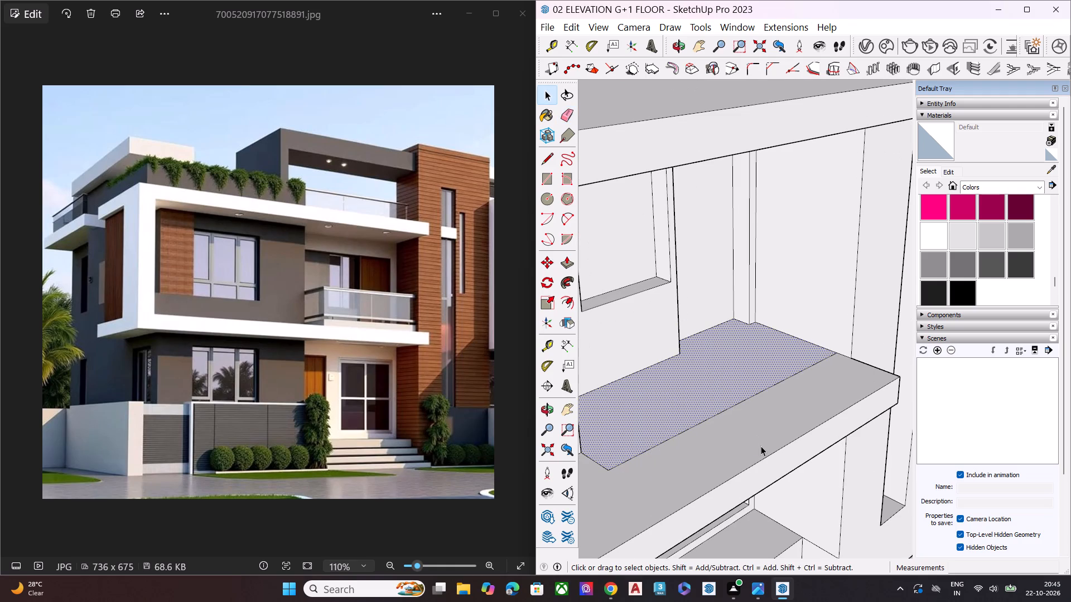
middle_click_drag(761, 446, 740, 475)
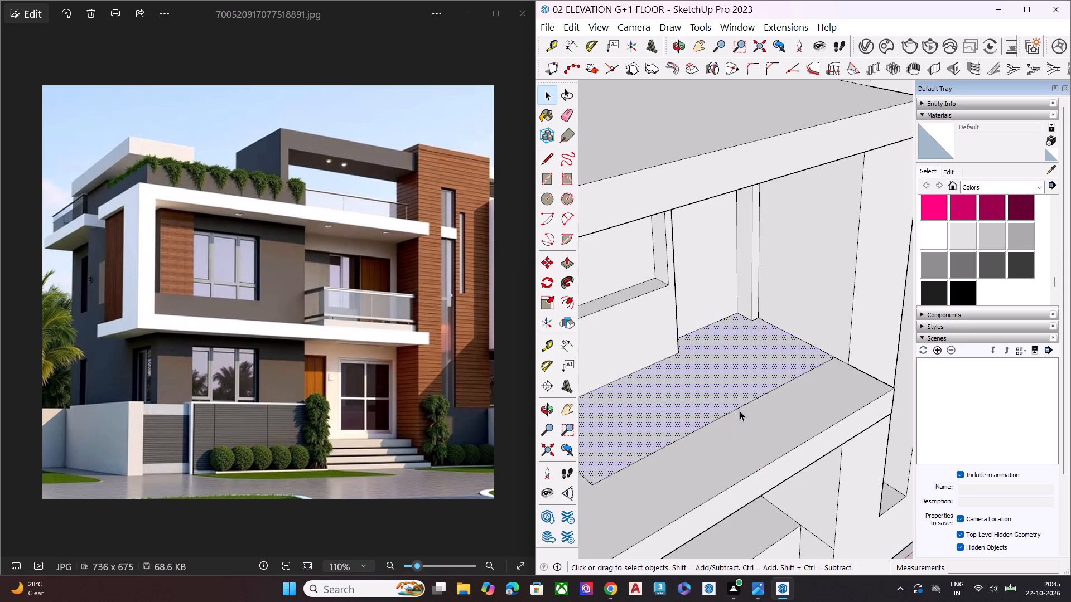
key("space")
key("l")
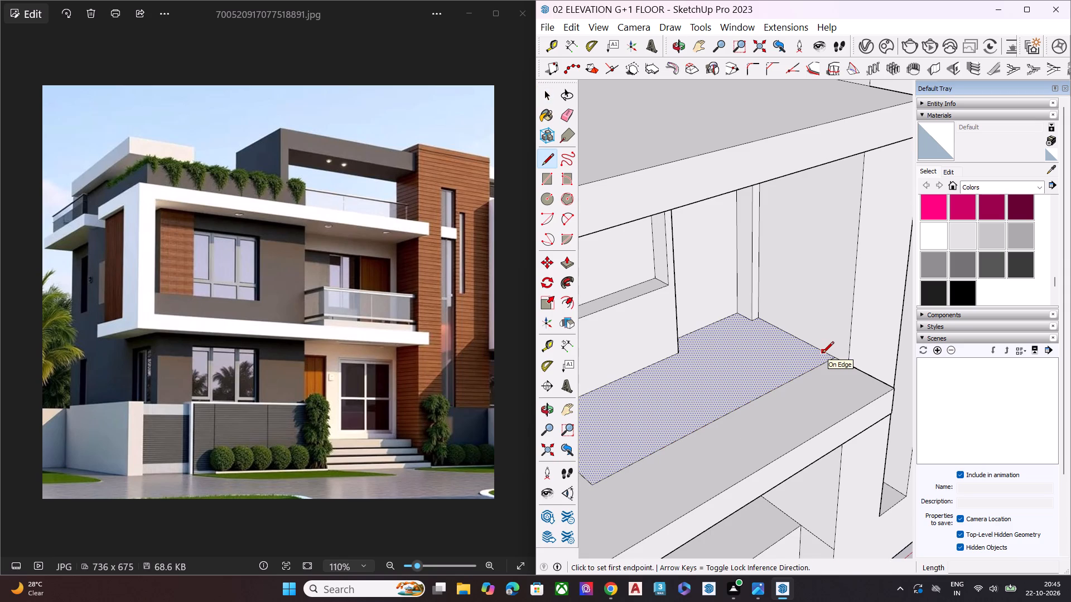
key("space")
left_click(809, 363)
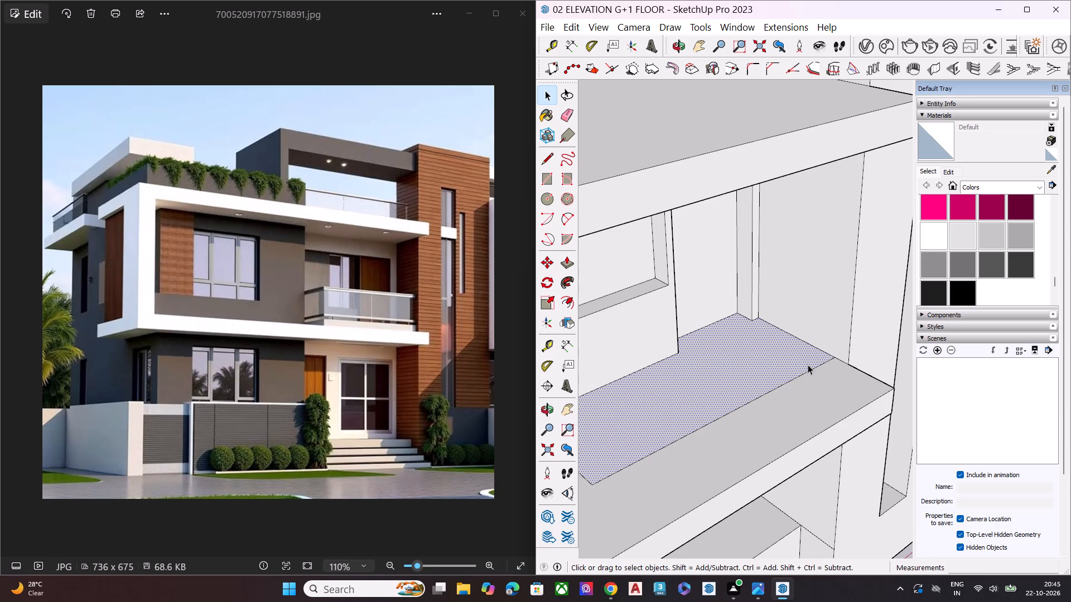
key("p")
left_click(805, 367)
left_click(808, 355)
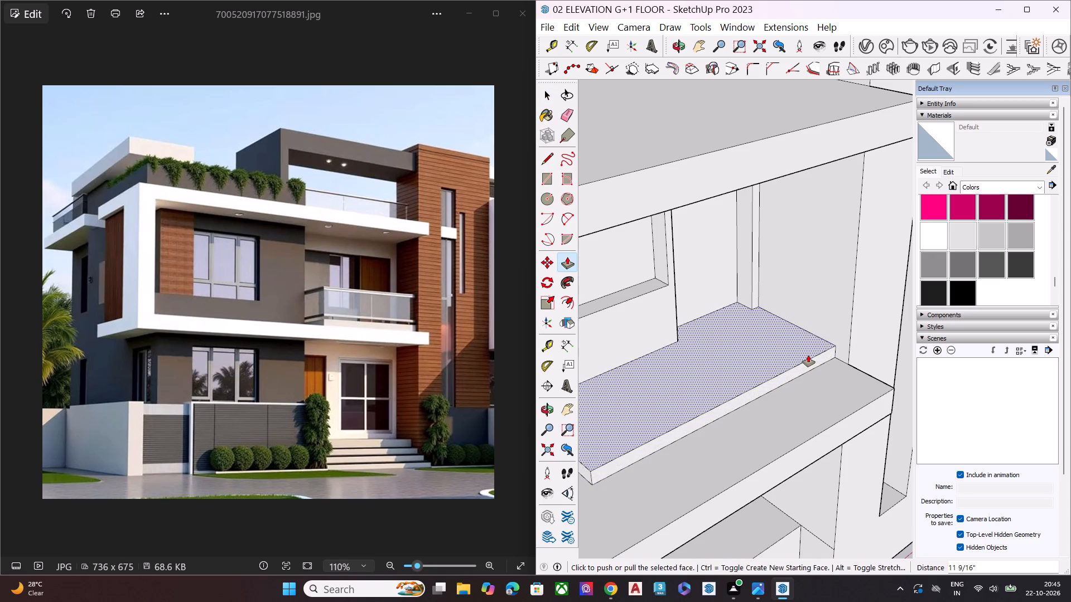
key("space")
Push/Pull the front face of the raised balcony platform outward about 11" toward the balcony's front edge.
middle_click_drag(791, 379, 764, 376)
scroll(832, 362, "down", 13)
middle_click_drag(818, 421, 648, 410)
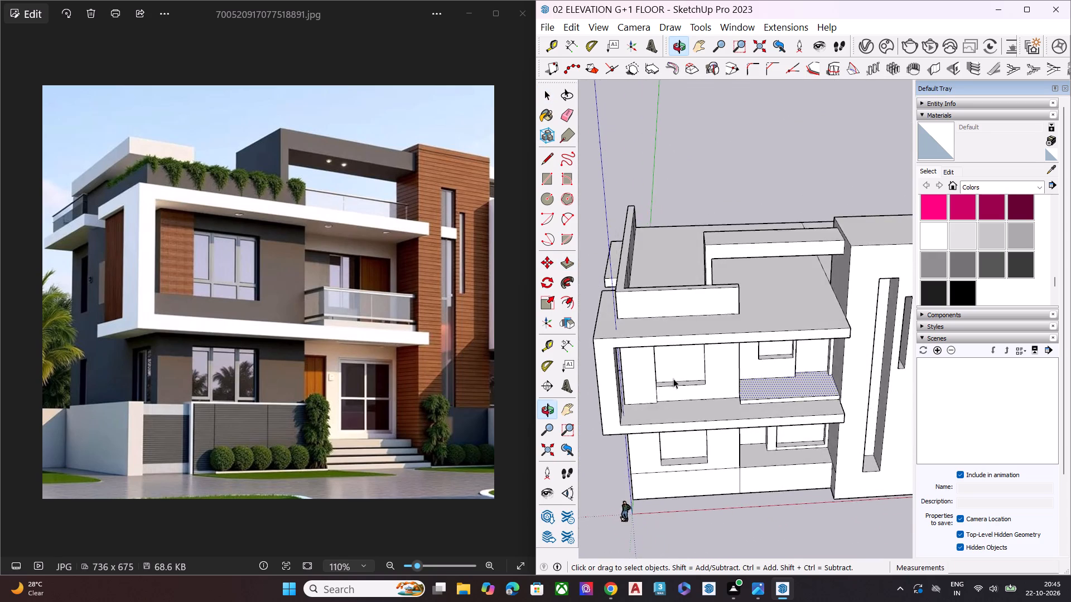
scroll(728, 371, "up", 8)
middle_click_drag(835, 410, 890, 358)
scroll(890, 358, "up", 1)
scroll(645, 377, "up", 1)
scroll(643, 377, "down", 6)
scroll(643, 377, "up", 1)
scroll(643, 377, "down", 2)
scroll(641, 382, "up", 1)
scroll(644, 387, "down", 2)
middle_click_drag(716, 421, 819, 421)
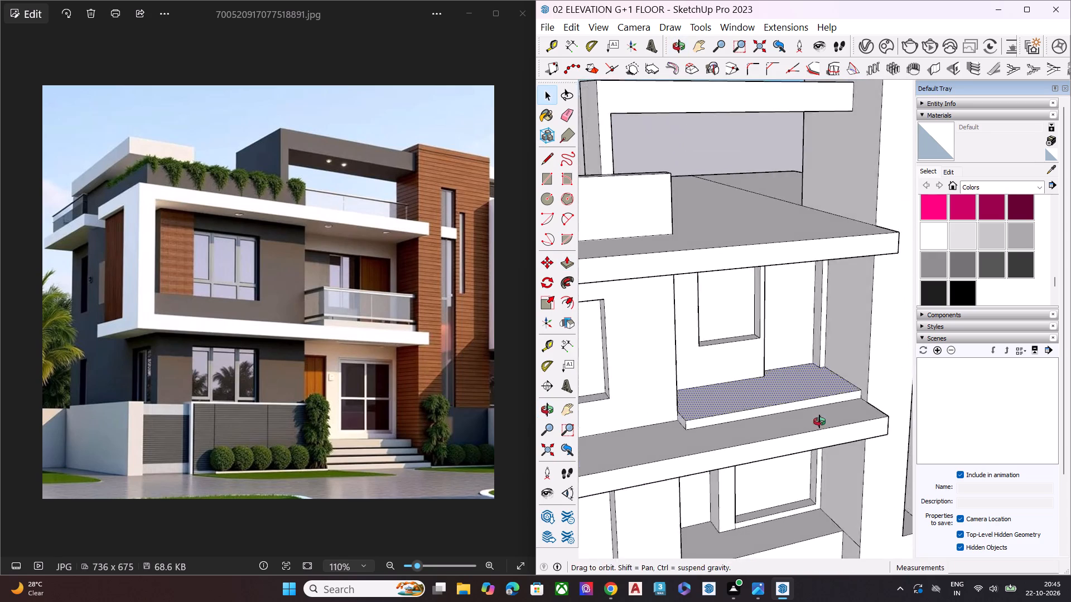
middle_click_drag(819, 421, 886, 401)
scroll(886, 401, "up", 8)
left_click(822, 386)
key("p")
left_click(822, 386)
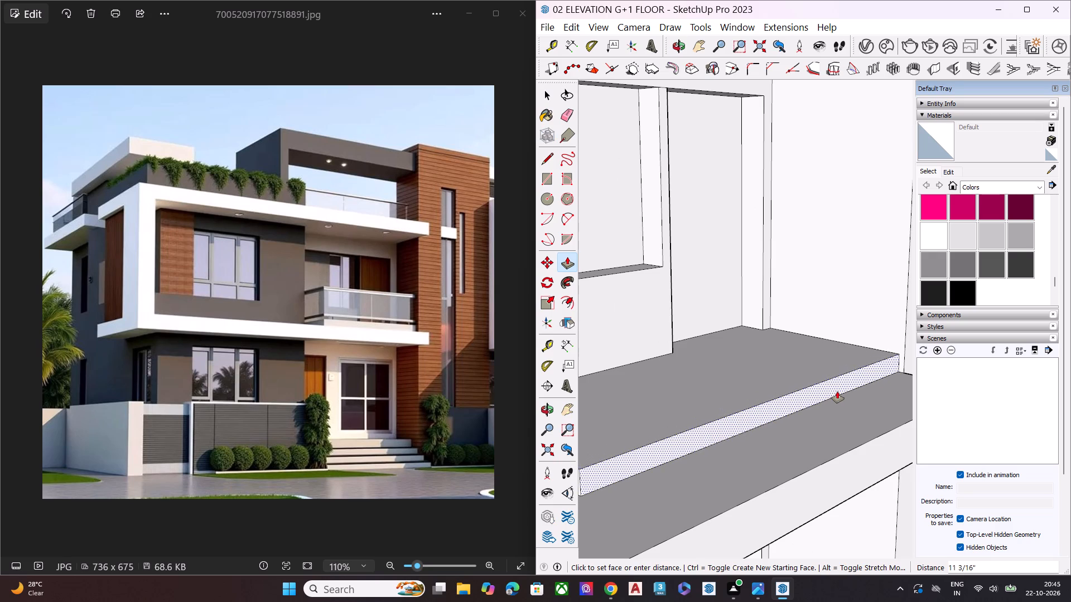
left_click(833, 391)
key("space")
scroll(816, 418, "down", 5)
middle_click_drag(779, 435, 655, 462)
middle_click_drag(809, 399, 708, 503)
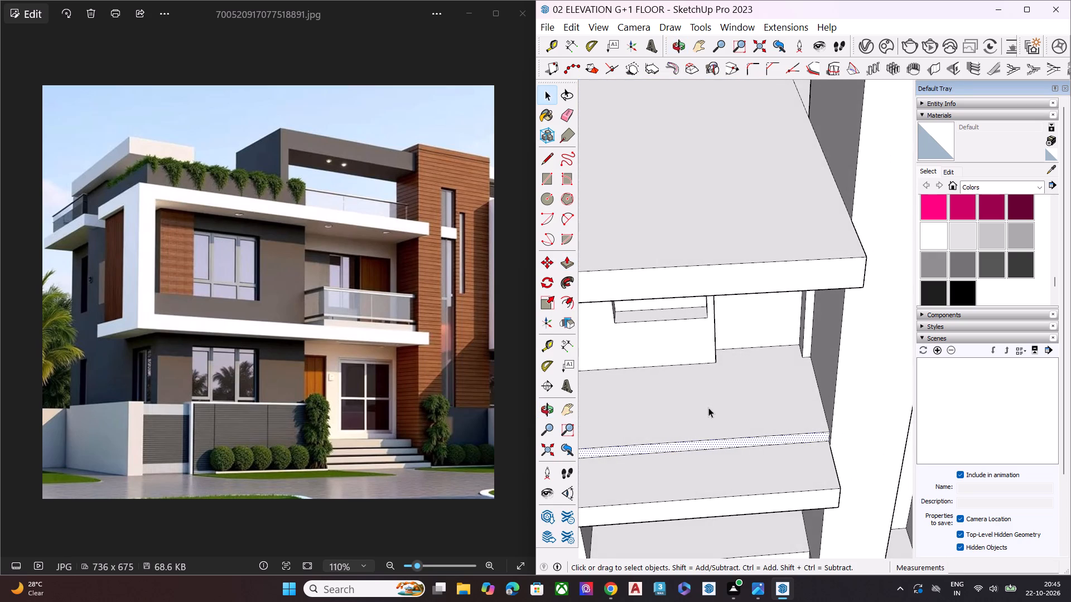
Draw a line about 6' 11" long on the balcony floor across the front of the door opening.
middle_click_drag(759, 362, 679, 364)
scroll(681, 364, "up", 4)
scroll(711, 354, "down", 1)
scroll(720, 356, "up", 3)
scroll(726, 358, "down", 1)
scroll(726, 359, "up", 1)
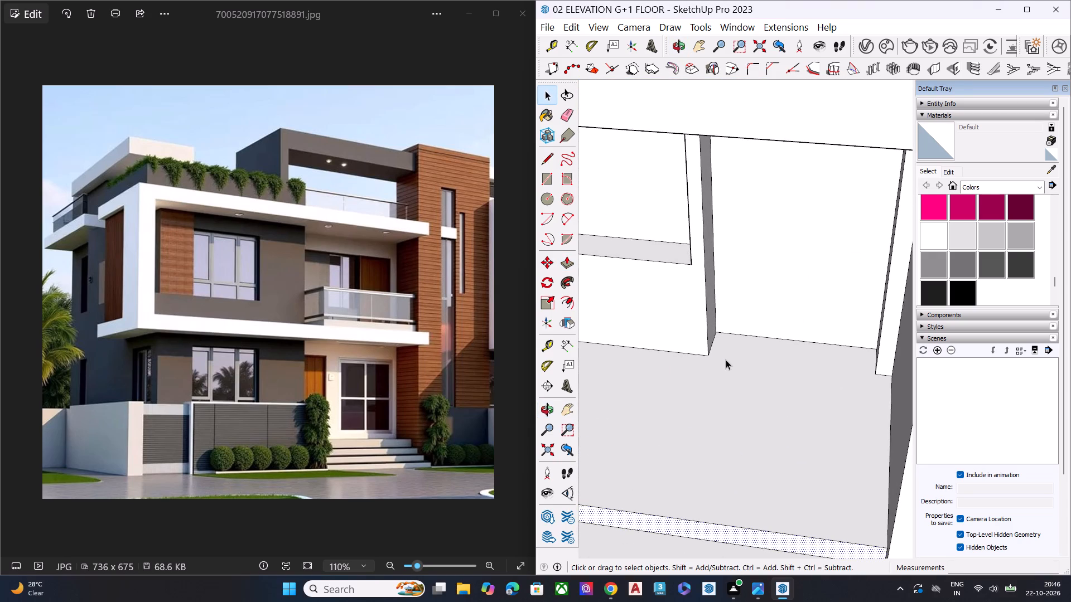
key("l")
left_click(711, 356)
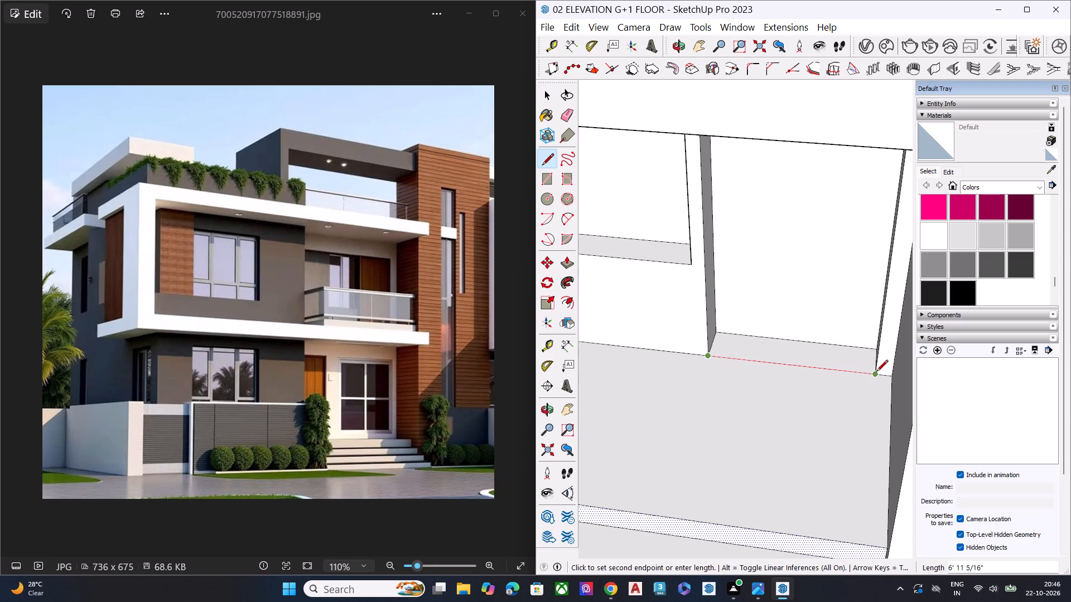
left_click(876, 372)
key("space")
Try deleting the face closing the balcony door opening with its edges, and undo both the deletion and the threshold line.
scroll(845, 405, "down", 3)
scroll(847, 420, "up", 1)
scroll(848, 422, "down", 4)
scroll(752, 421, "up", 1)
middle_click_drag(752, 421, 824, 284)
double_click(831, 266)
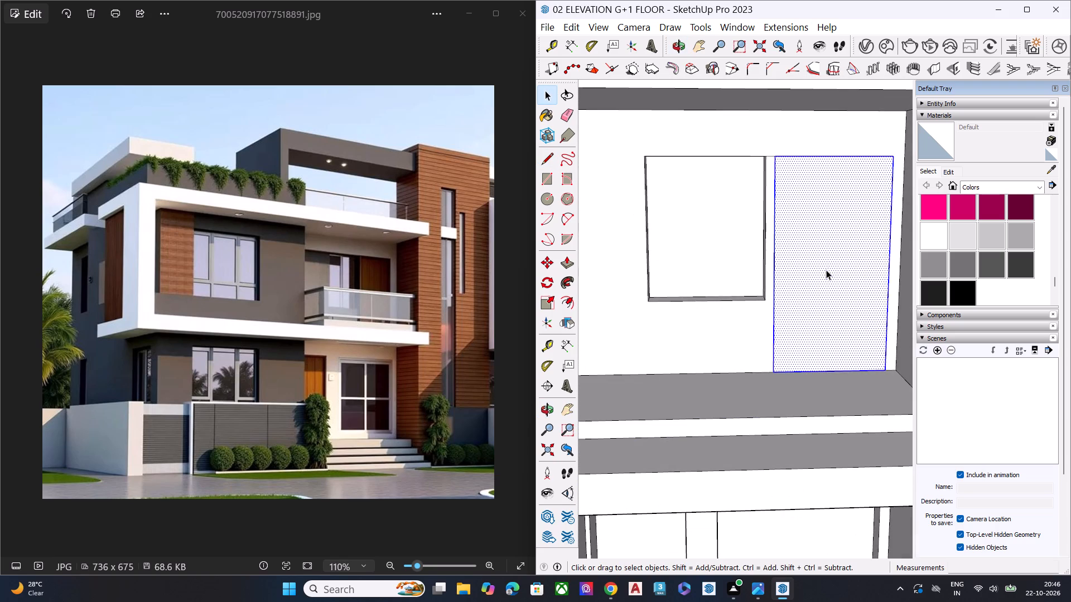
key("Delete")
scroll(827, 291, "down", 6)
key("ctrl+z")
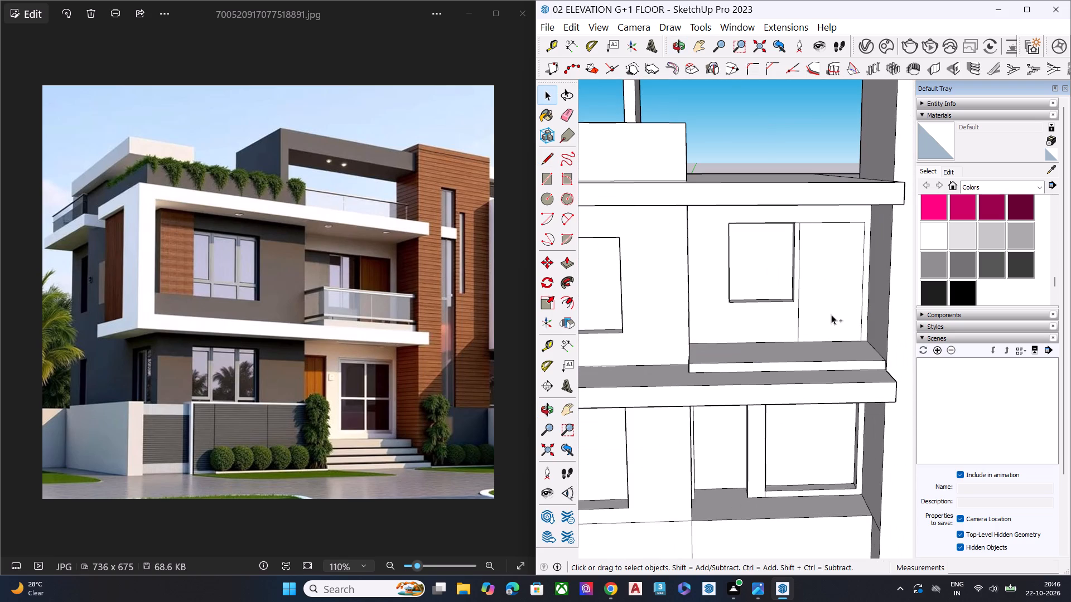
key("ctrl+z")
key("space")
Examine the whole front elevation, including the raised balcony platform and rooftop frame, against the reference photo.
scroll(826, 341, "down", 7)
scroll(786, 405, "down", 1)
scroll(785, 405, "up", 4)
scroll(785, 405, "down", 1)
scroll(785, 405, "up", 2)
scroll(785, 405, "down", 3)
middle_click_drag(773, 429, 840, 339)
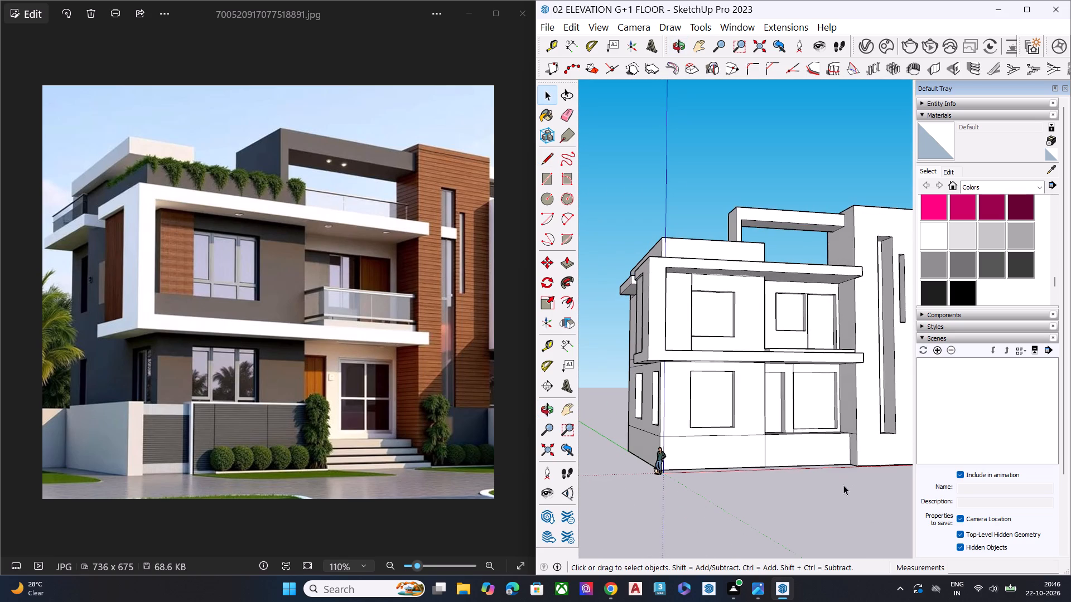
left_click(843, 489)
middle_click_drag(779, 365, 808, 360)
scroll(818, 333, "up", 2)
scroll(817, 328, "down", 1)
scroll(817, 328, "up", 1)
scroll(817, 327, "down", 1)
scroll(817, 327, "up", 2)
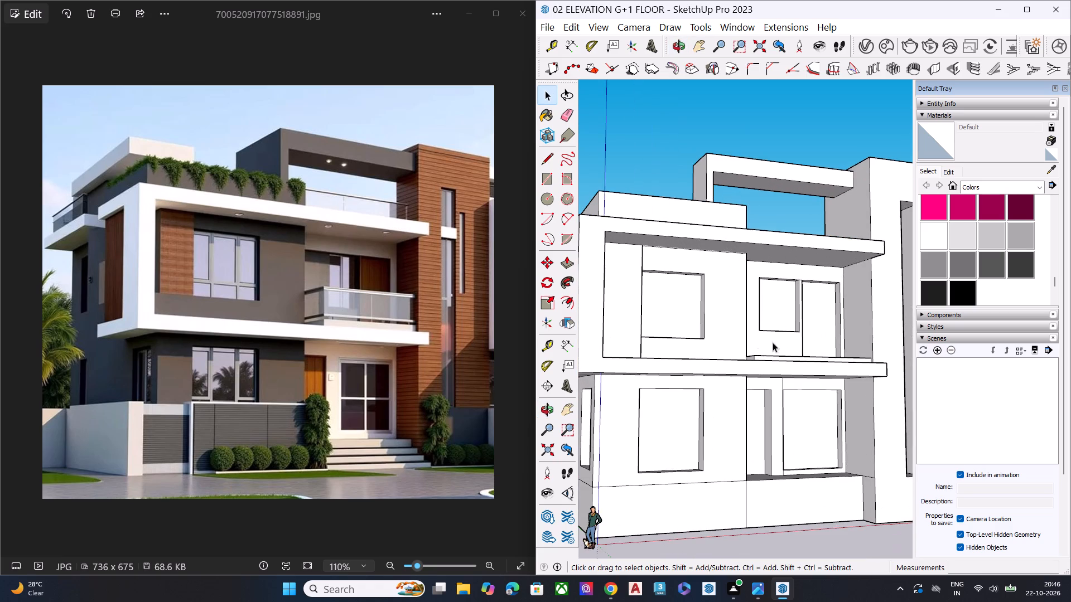
scroll(759, 337, "up", 5)
scroll(759, 337, "down", 1)
scroll(759, 337, "up", 1)
scroll(759, 337, "down", 9)
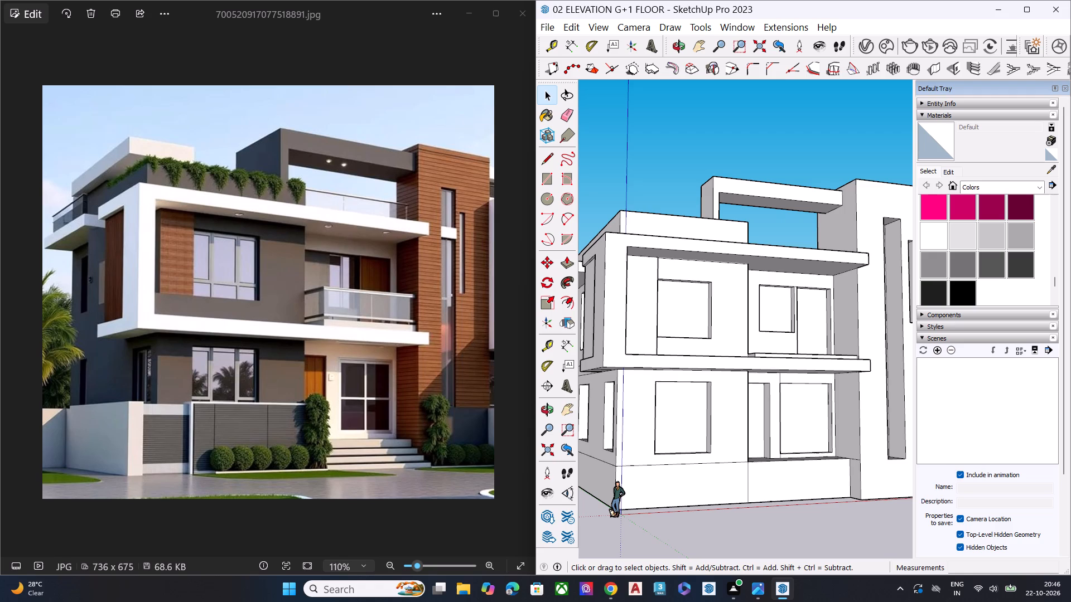
scroll(757, 304, "down", 8)
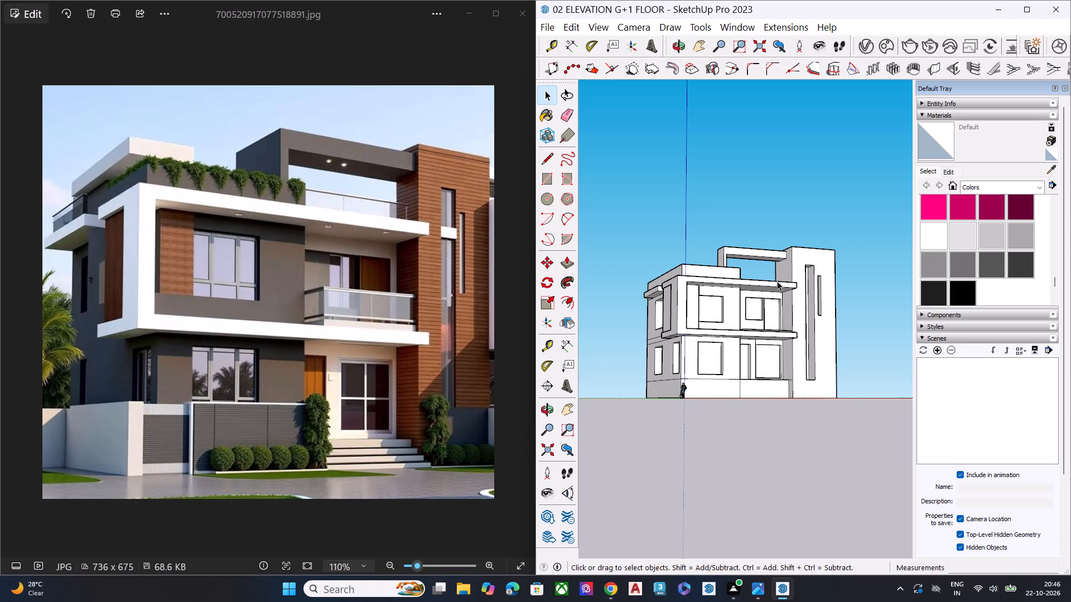
scroll(752, 278, "down", 6)
middle_click_drag(758, 320, 761, 358)
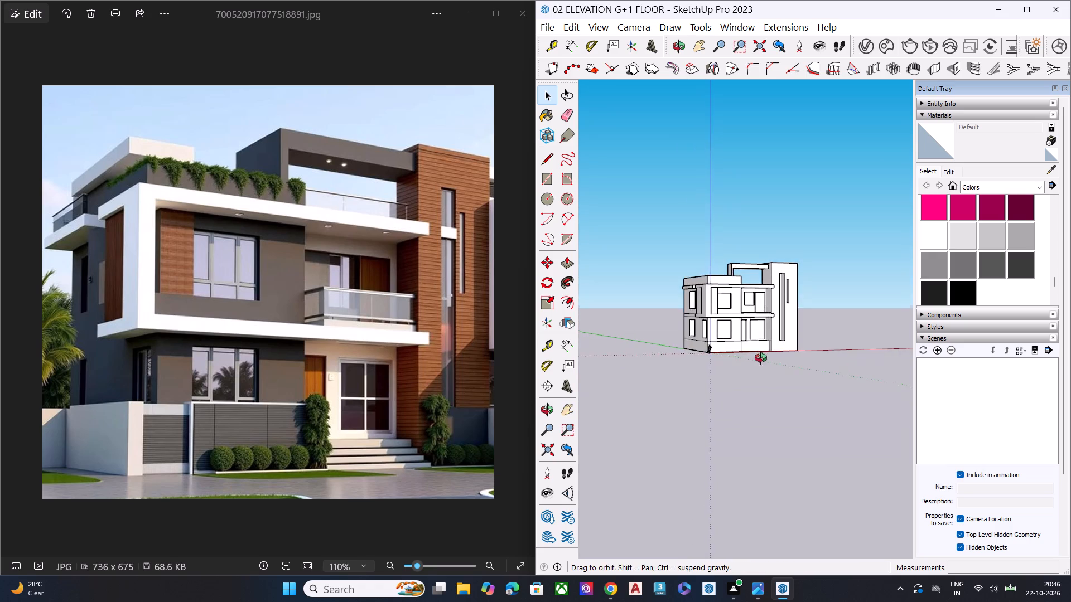
middle_click_drag(761, 358, 760, 357)
scroll(756, 307, "up", 6)
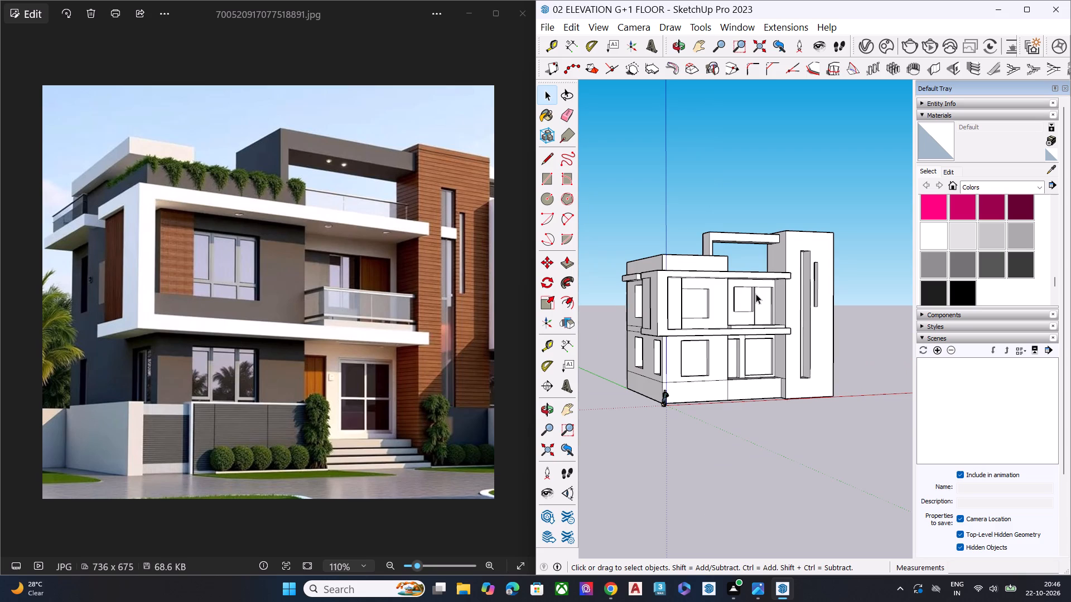
scroll(756, 294, "up", 1)
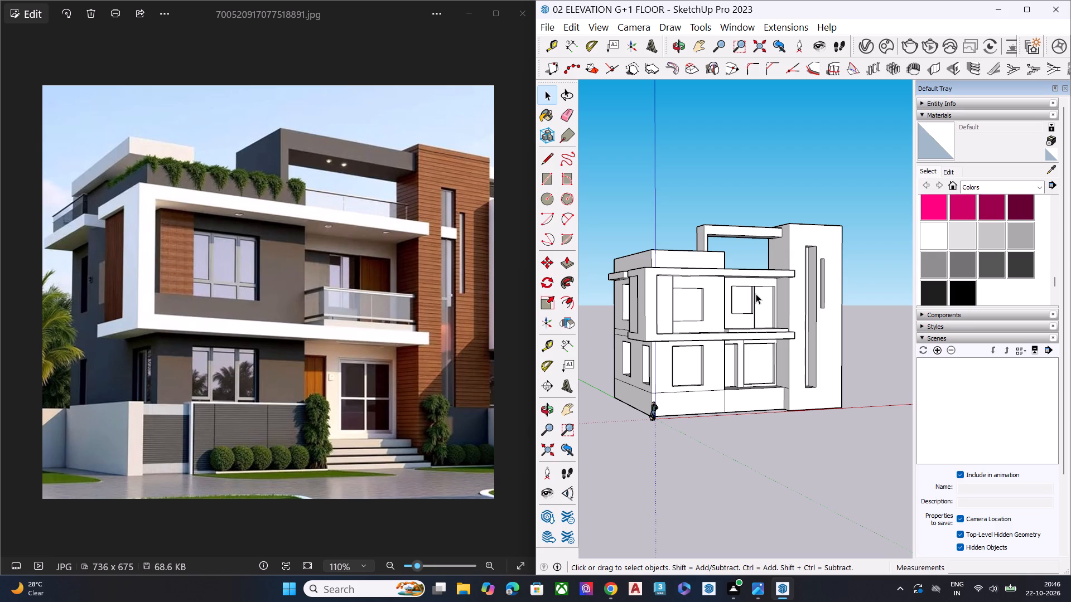
key("space")
Push/Pull the rear face of the rooftop frame backward about 1' 8" to thicken its beam and leg.
middle_click_drag(765, 274, 764, 242)
scroll(749, 252, "up", 4)
middle_click_drag(705, 275, 723, 569)
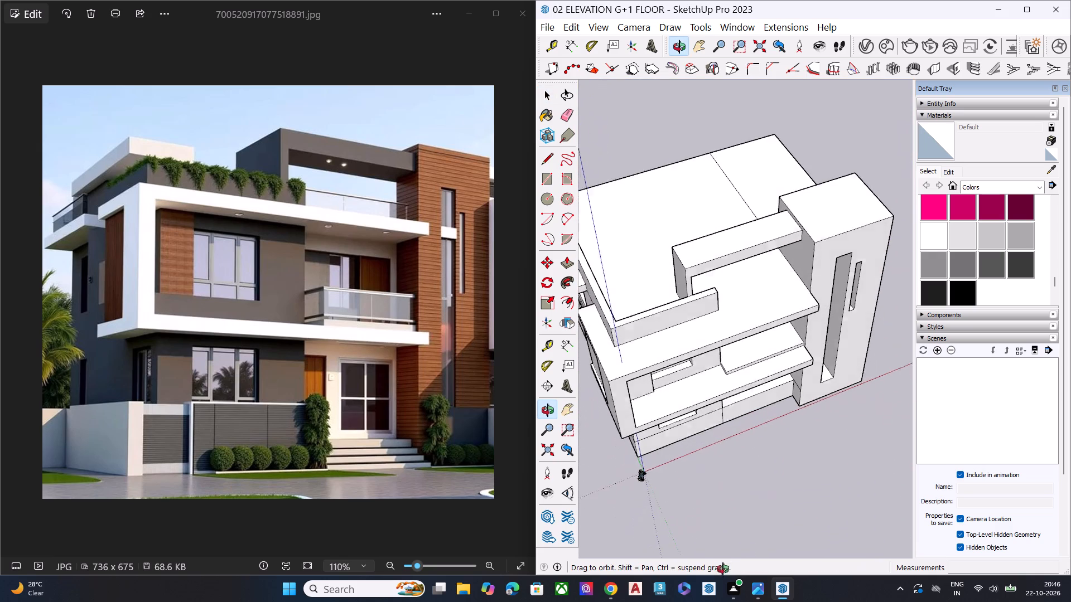
middle_click_drag(723, 569, 722, 570)
scroll(659, 317, "up", 6)
middle_click_drag(729, 304, 563, 285)
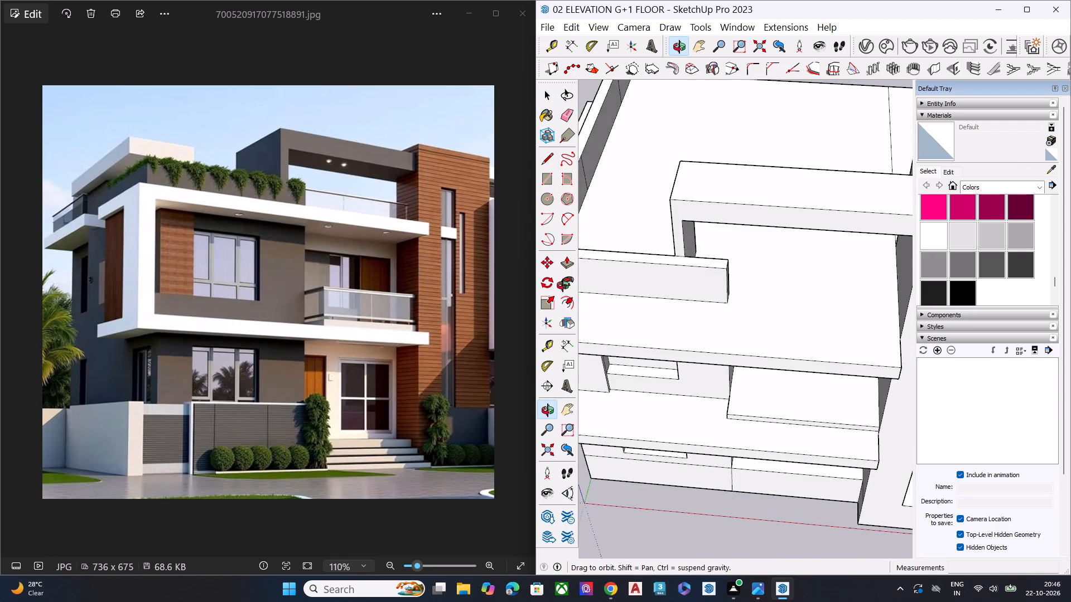
middle_click_drag(563, 285, 1070, 265)
middle_click_drag(834, 271, 1005, 234)
middle_click_drag(782, 212, 837, 154)
scroll(836, 154, "up", 3)
scroll(768, 147, "down", 1)
scroll(768, 147, "up", 5)
left_click(765, 149)
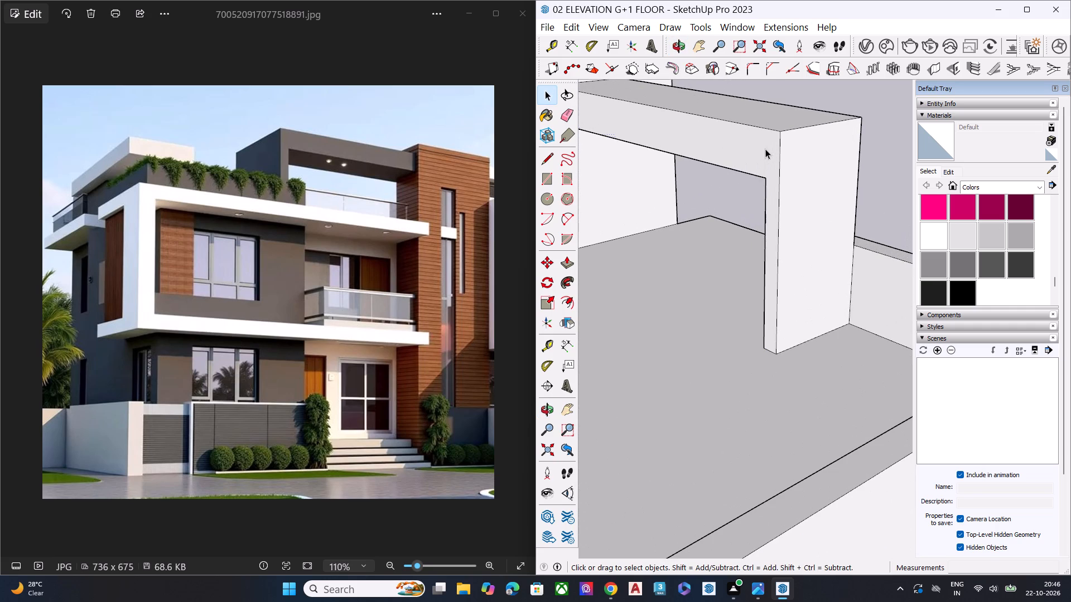
key("p")
left_click(765, 149)
left_click(745, 161)
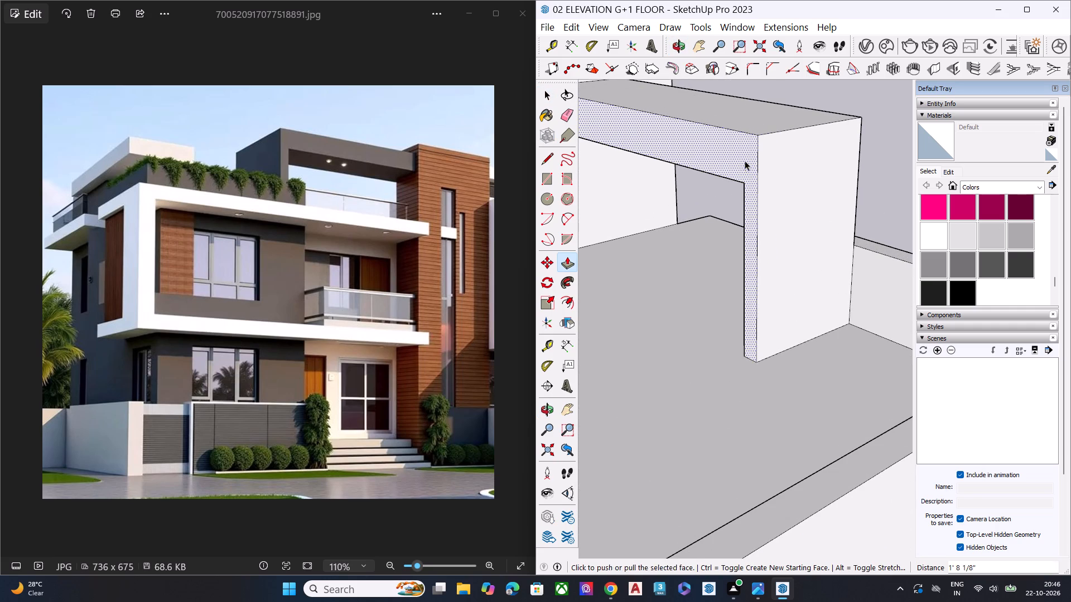
key("space")
scroll(744, 199, "down", 8)
scroll(766, 235, "up", 1)
middle_click_drag(766, 238, 732, 188)
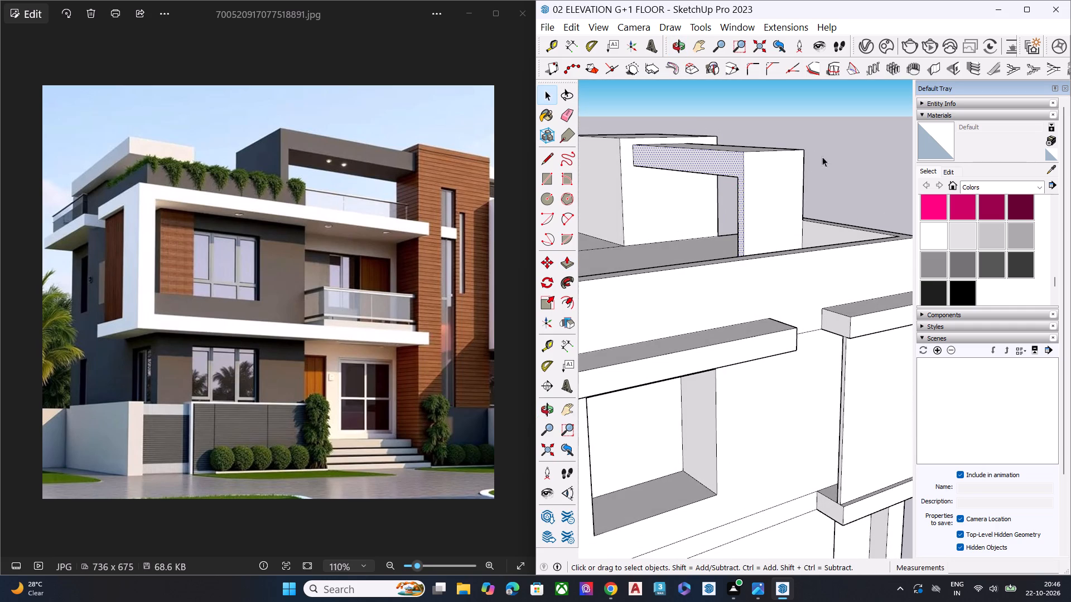
left_click(836, 155)
Examine the thickened rooftop frame and the rest of the elevation from the side and front.
middle_click_drag(841, 228, 707, 200)
scroll(738, 232, "down", 3)
scroll(739, 244, "up", 1)
scroll(750, 262, "down", 1)
middle_click_drag(787, 275, 597, 296)
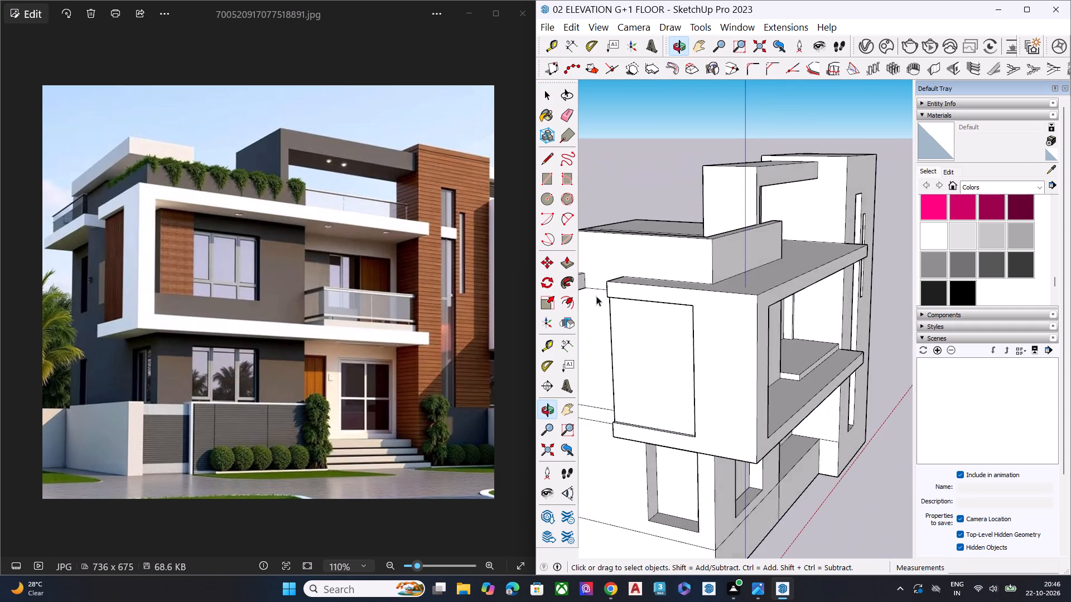
middle_click_drag(697, 304, 546, 258)
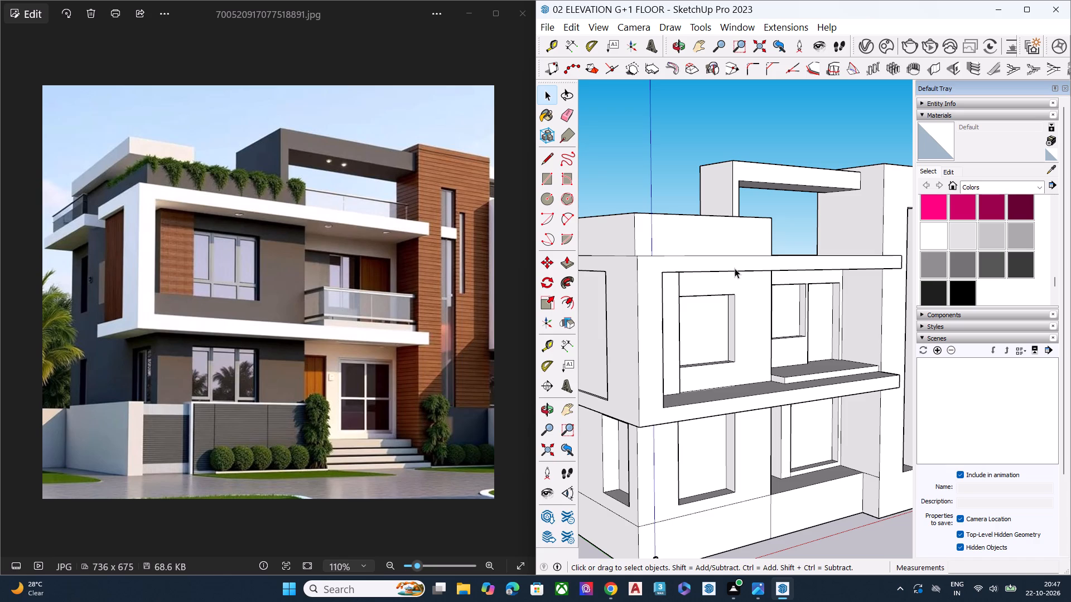
key("space")
scroll(730, 250, "down", 2)
scroll(730, 255, "up", 2)
scroll(737, 273, "down", 4)
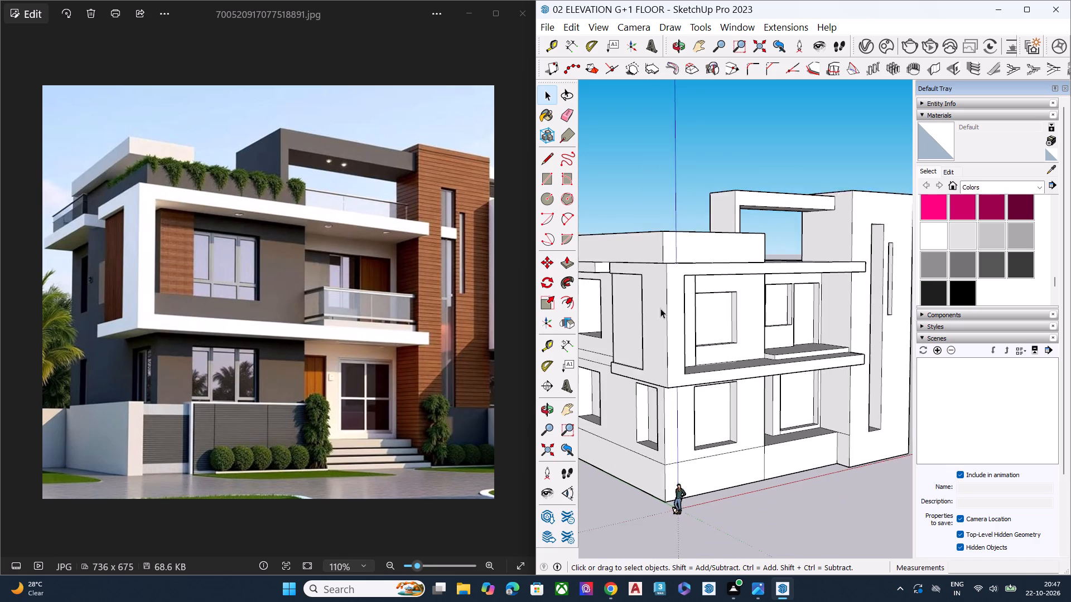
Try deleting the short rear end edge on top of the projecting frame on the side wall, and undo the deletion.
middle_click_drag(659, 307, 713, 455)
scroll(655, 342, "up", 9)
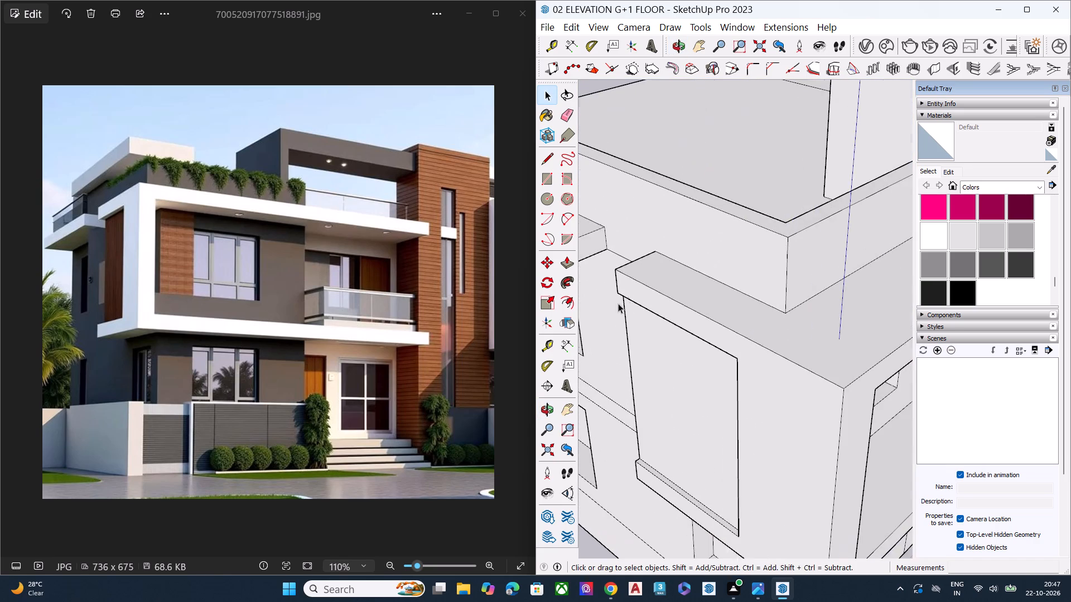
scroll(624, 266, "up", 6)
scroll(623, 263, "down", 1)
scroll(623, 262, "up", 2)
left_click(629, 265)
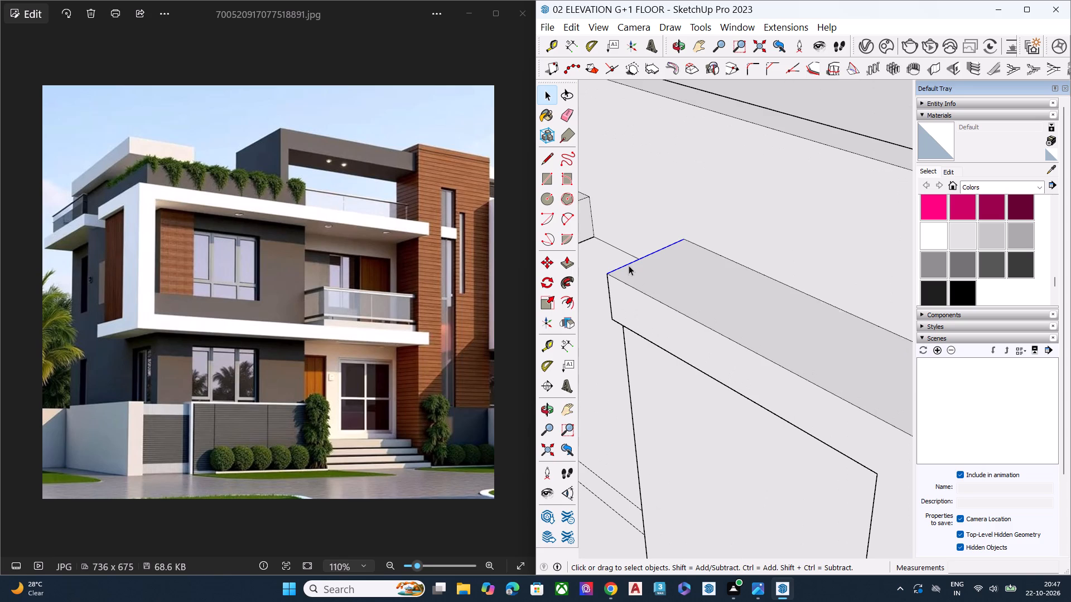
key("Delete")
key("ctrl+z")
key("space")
Push/Pull the tall panel inside the side wall's projecting frame inward about 5 3/4".
scroll(651, 277, "down", 2)
scroll(671, 281, "up", 1)
scroll(687, 284, "down", 15)
middle_click_drag(697, 356, 697, 279)
left_click(662, 478)
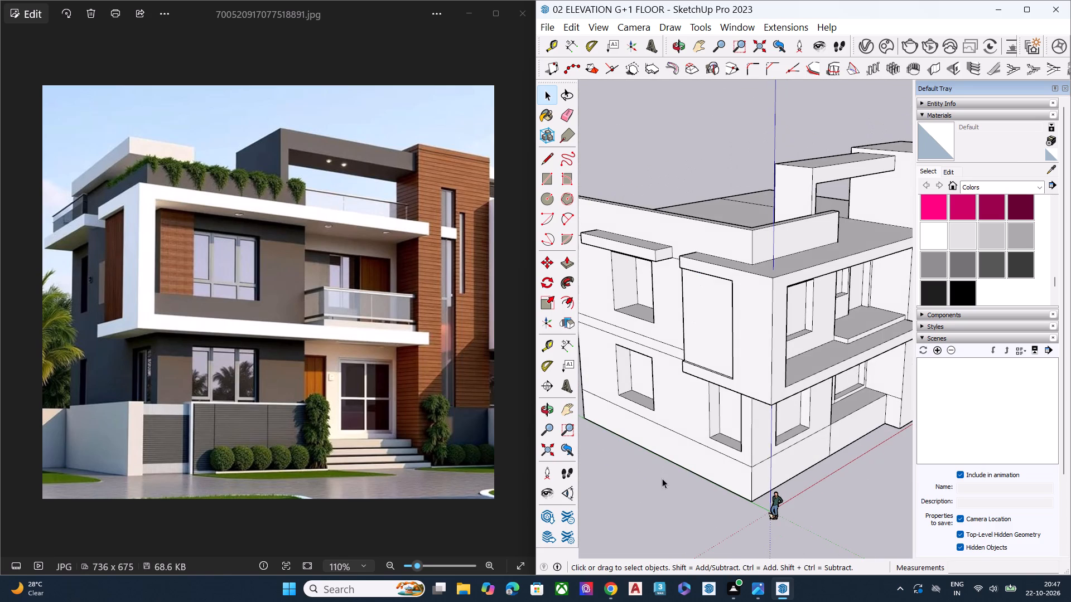
middle_click_drag(751, 361, 716, 280)
scroll(716, 280, "up", 1)
scroll(730, 289, "down", 4)
scroll(730, 290, "up", 1)
scroll(731, 293, "down", 5)
middle_click_drag(779, 319, 681, 378)
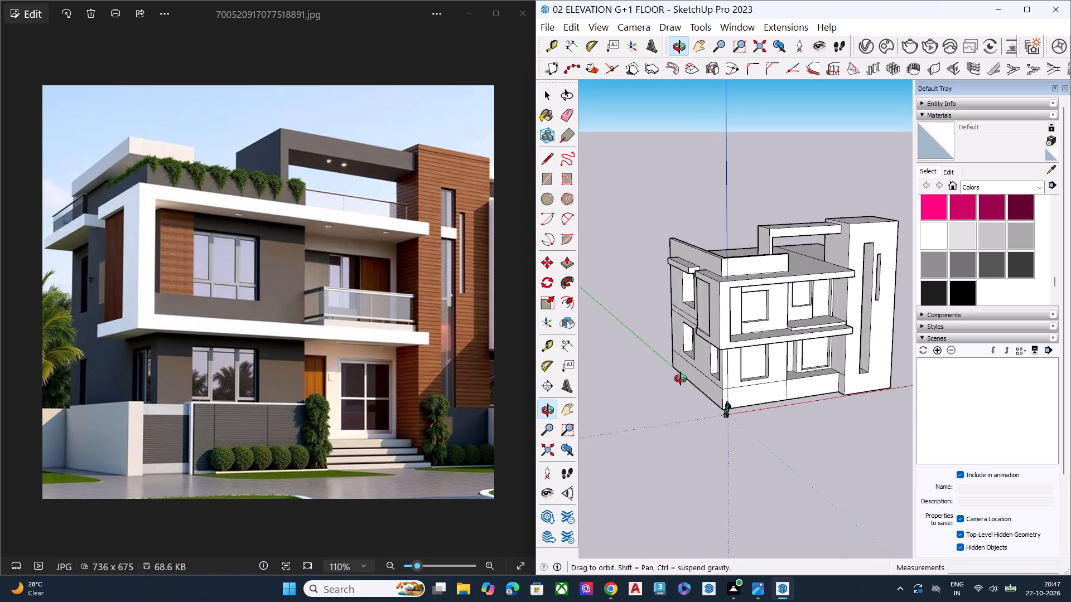
middle_click_drag(681, 378, 558, 362)
middle_click_drag(703, 351, 905, 243)
scroll(754, 257, "up", 2)
scroll(741, 258, "down", 1)
scroll(741, 259, "up", 5)
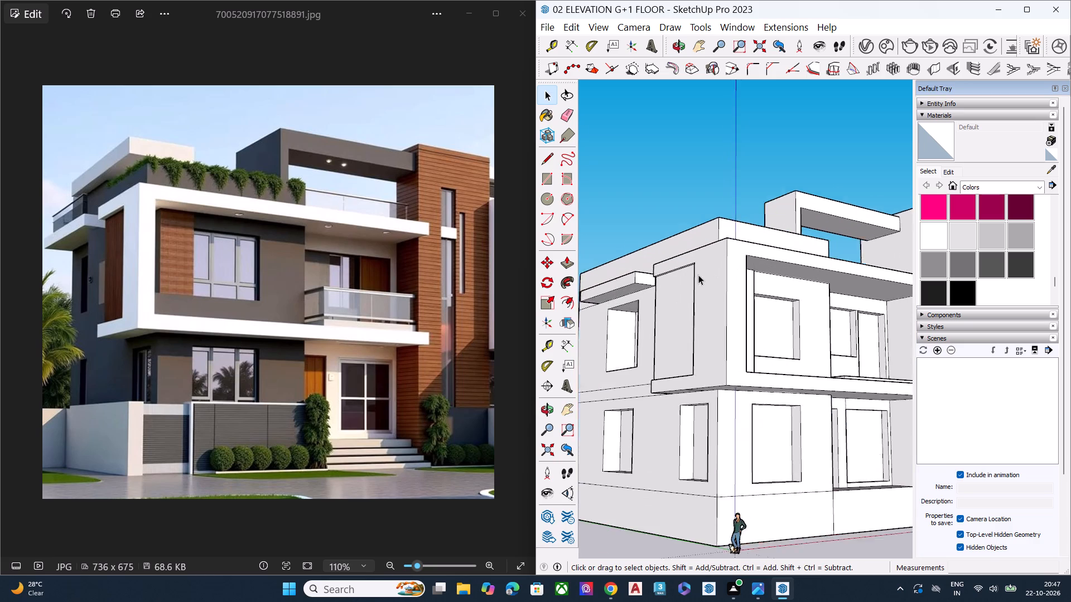
scroll(698, 275, "up", 2)
scroll(653, 287, "up", 8)
middle_click_drag(689, 303, 689, 274)
scroll(691, 273, "up", 1)
left_click(697, 300)
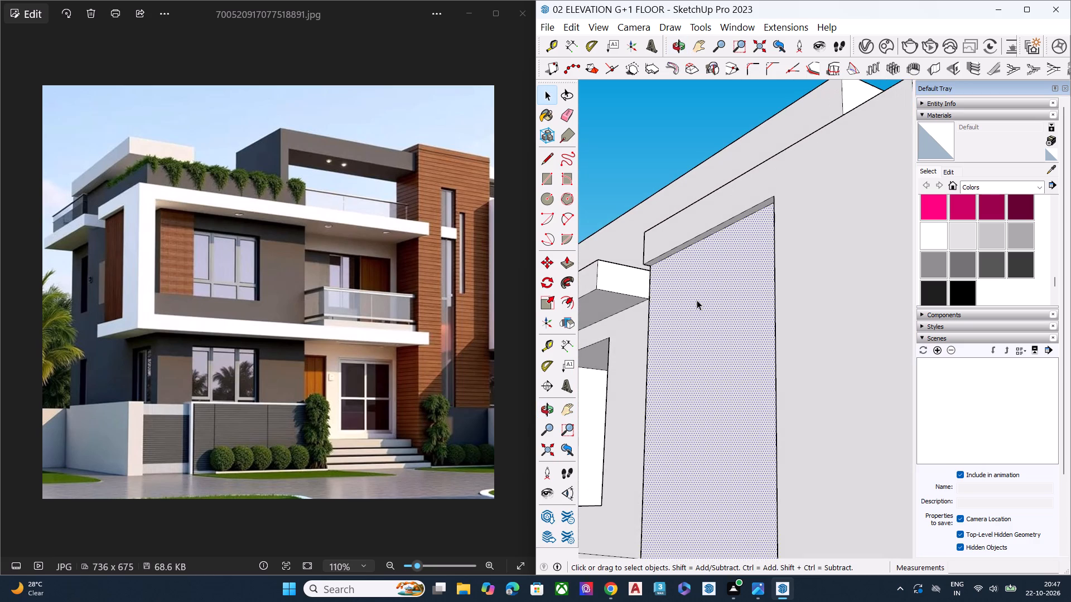
key("p")
left_click(697, 300)
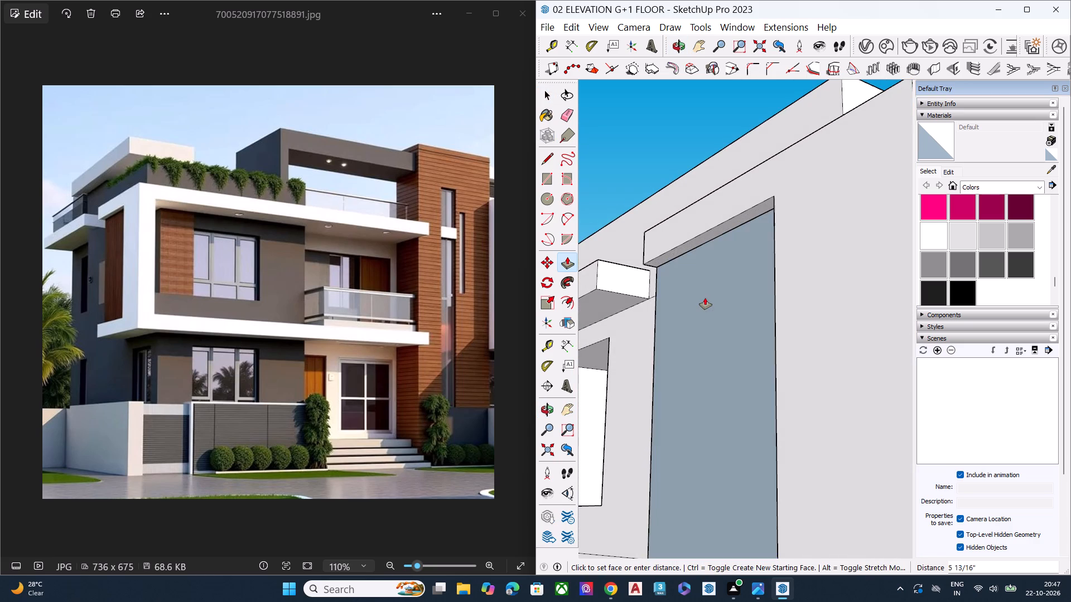
left_click(699, 300)
key("space")
Push/Pull the outer face of the side frame's recessed panel inward by about another 1 3/4".
scroll(700, 300, "down", 2)
scroll(700, 300, "up", 1)
scroll(700, 300, "down", 5)
middle_click_drag(692, 312, 838, 350)
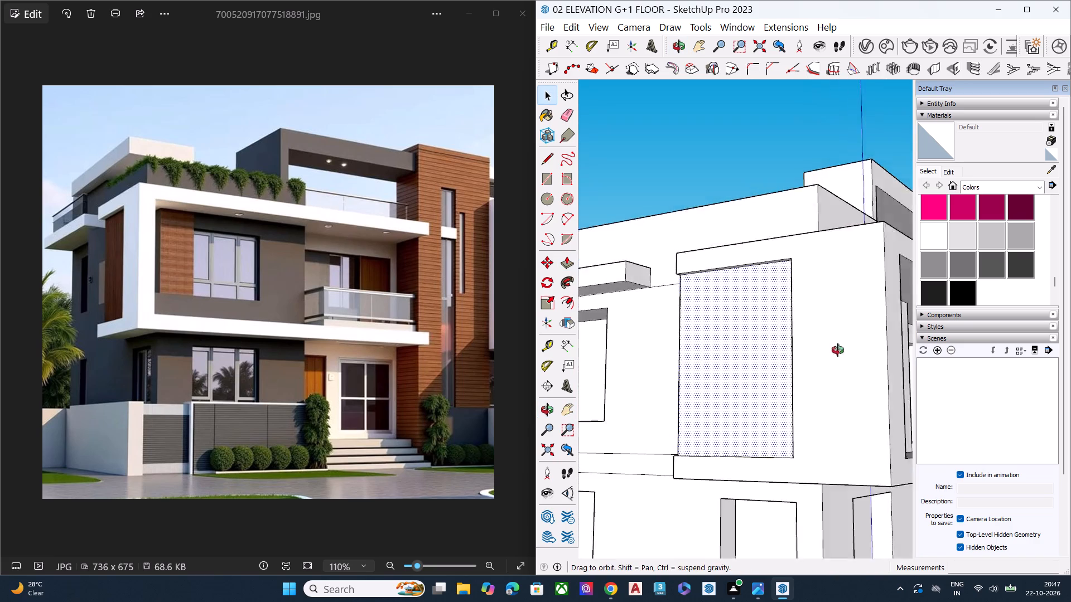
middle_click_drag(838, 350, 856, 355)
scroll(698, 294, "down", 5)
scroll(689, 295, "up", 1)
scroll(689, 295, "down", 2)
middle_click_drag(689, 319, 857, 349)
middle_click_drag(711, 337, 926, 331)
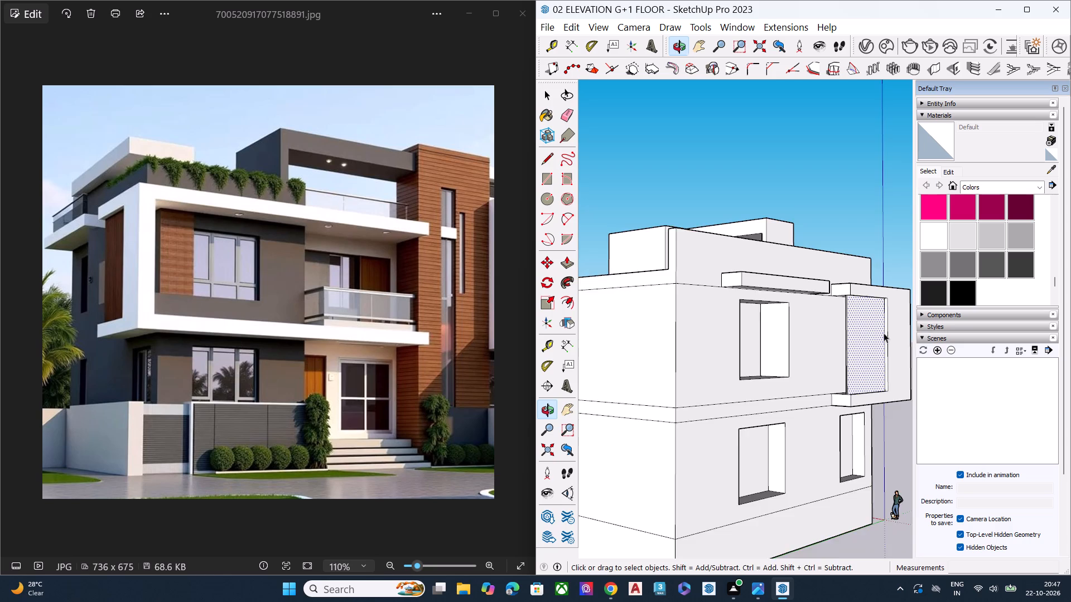
scroll(820, 319, "up", 3)
scroll(817, 316, "down", 1)
scroll(823, 314, "up", 5)
middle_click_drag(853, 329, 969, 378)
scroll(699, 272, "down", 3)
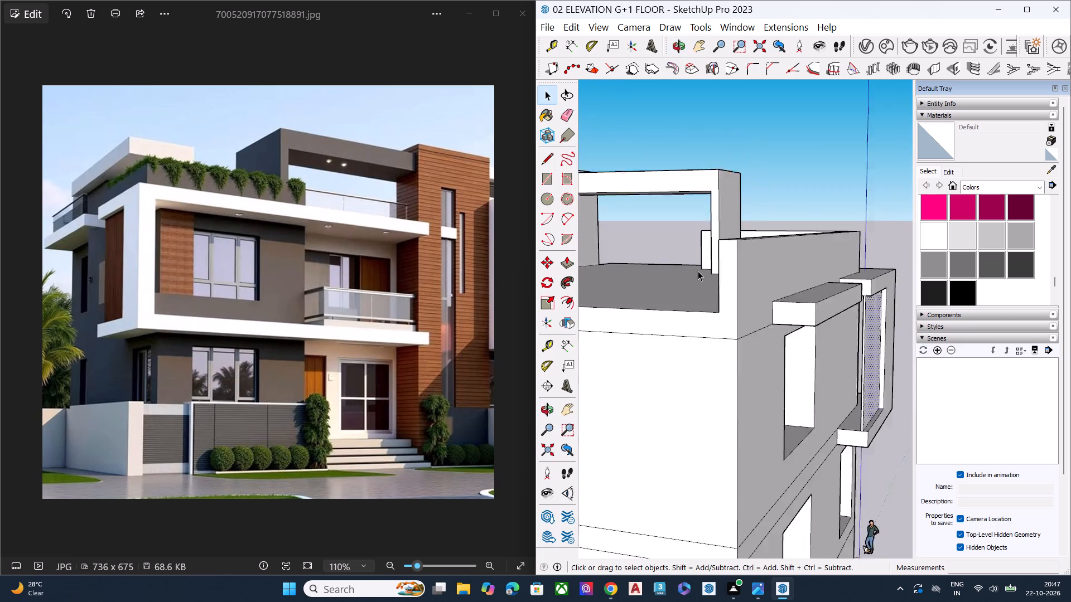
scroll(698, 271, "down", 4)
scroll(776, 290, "down", 5)
middle_click_drag(781, 352, 860, 280)
scroll(860, 280, "up", 10)
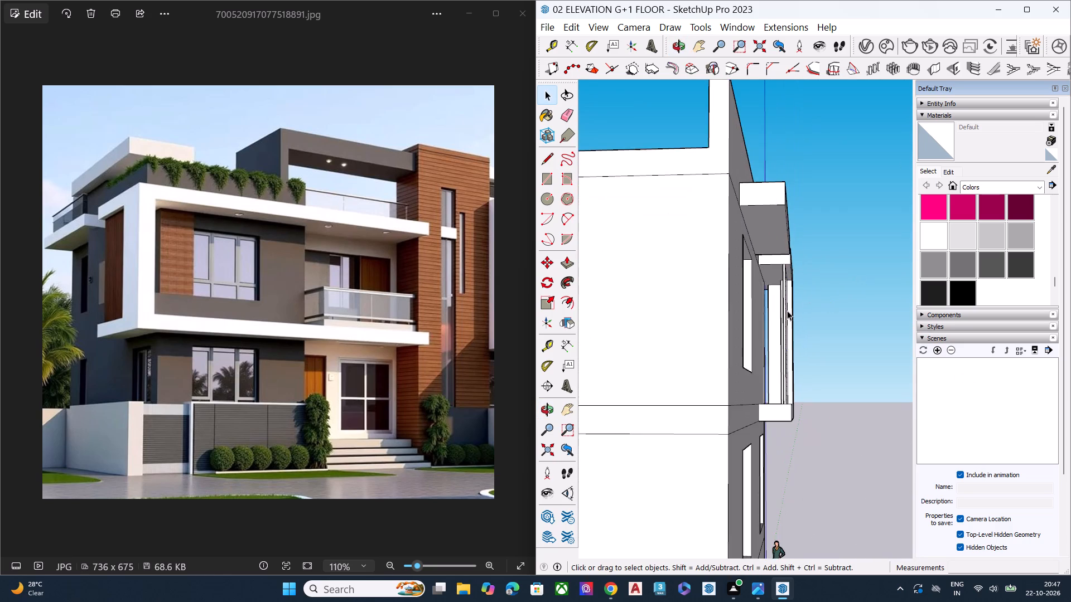
scroll(766, 312, "up", 1)
scroll(766, 312, "down", 2)
scroll(766, 312, "up", 15)
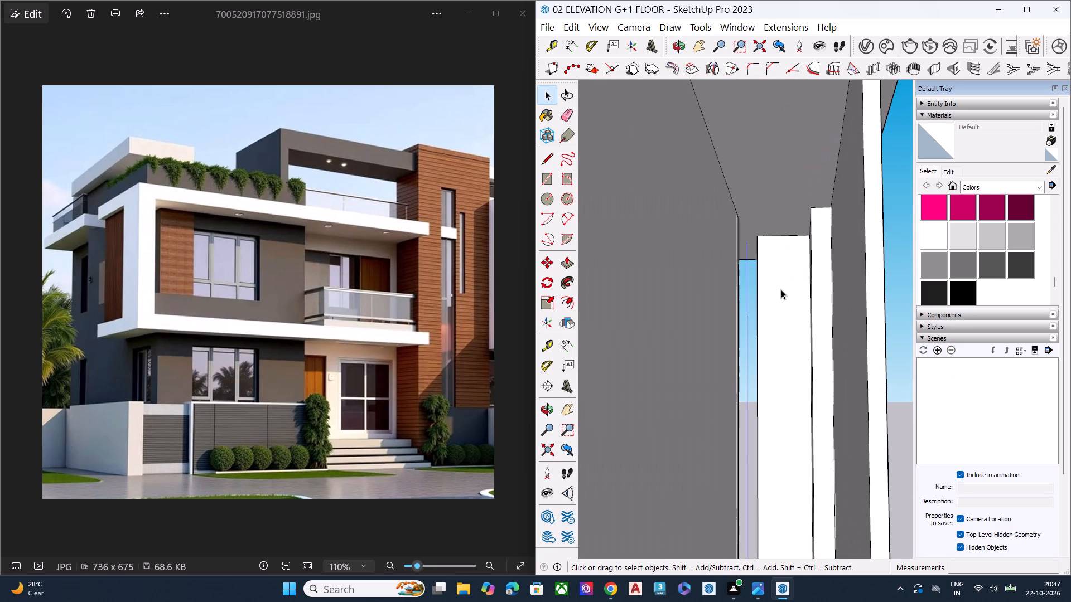
left_click(848, 266)
key("p")
left_click(848, 266)
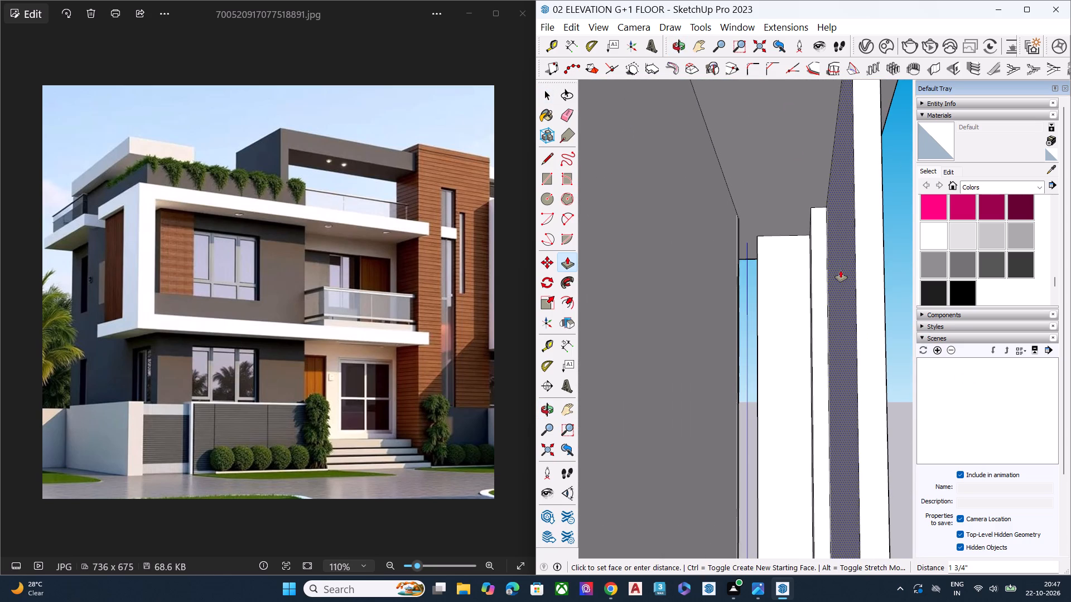
left_click(836, 272)
key("space")
Push/Pull the side frame's recessed panel face inward by about another 3 11/16".
scroll(746, 280, "down", 4)
middle_click_drag(810, 284, 767, 297)
left_click(787, 288)
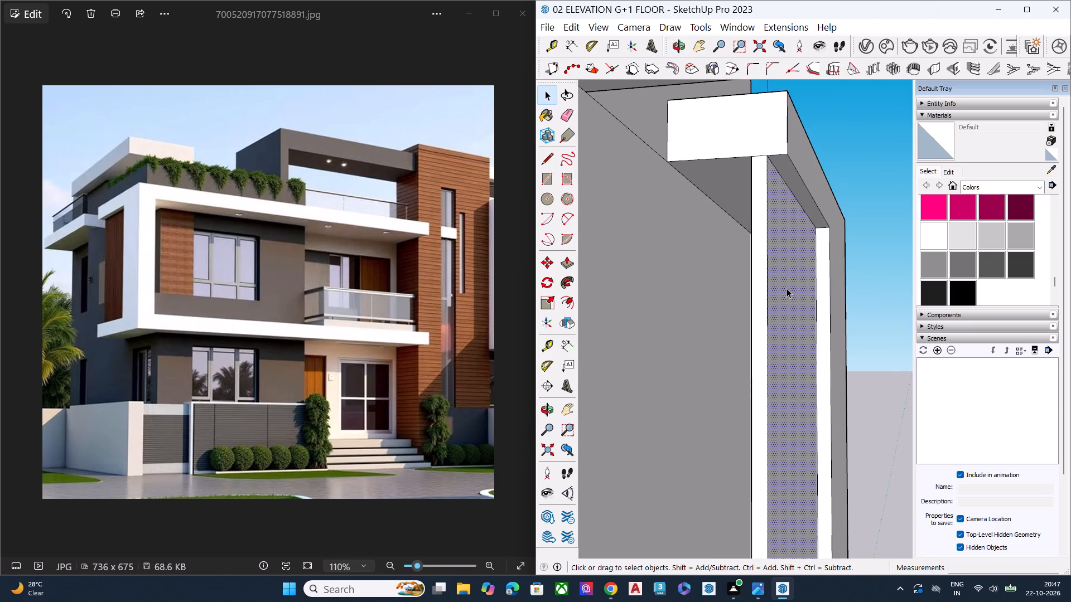
key("p")
left_click(787, 288)
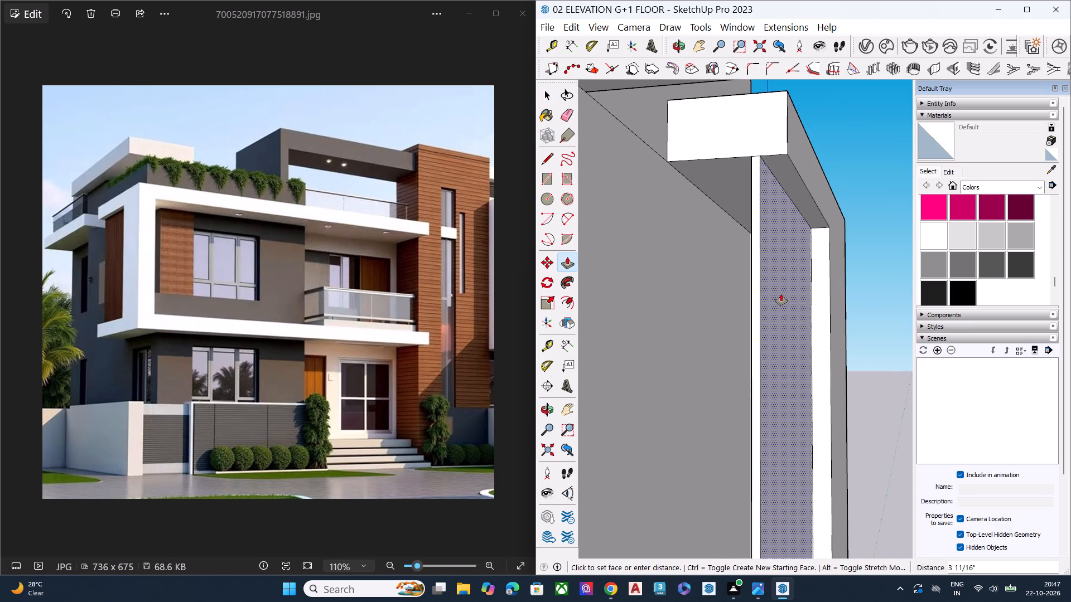
left_click(781, 293)
key("space")
left_click(874, 186)
Examine the deepened recess and its edges in the side wall's projecting frame from outside.
middle_click_drag(845, 236, 722, 372)
scroll(758, 273, "down", 1)
scroll(758, 273, "up", 2)
scroll(757, 279, "down", 3)
scroll(757, 280, "up", 1)
scroll(758, 284, "down", 2)
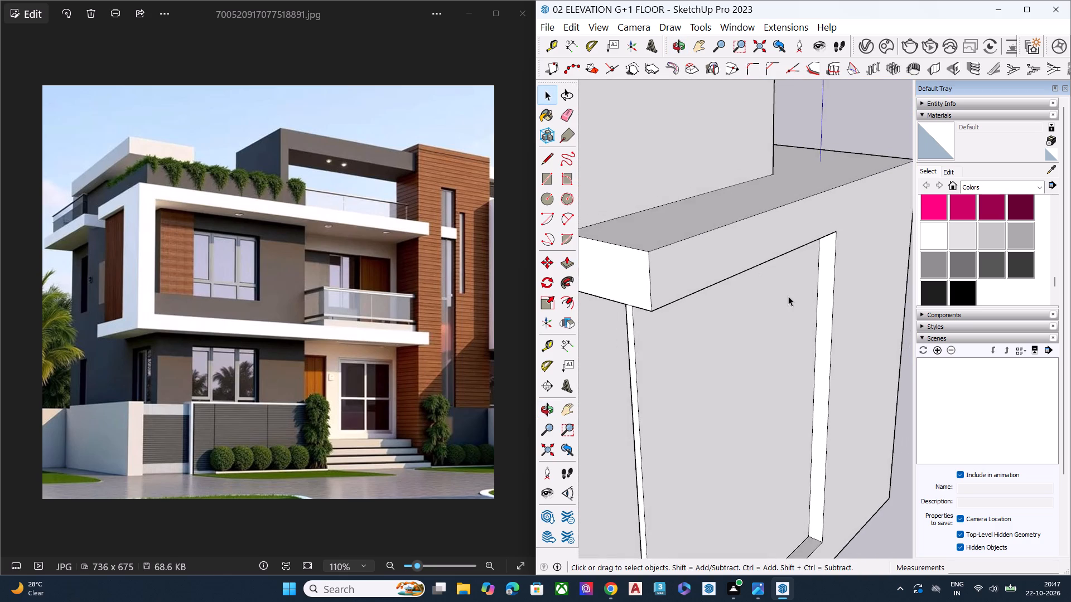
middle_click_drag(788, 297, 638, 310)
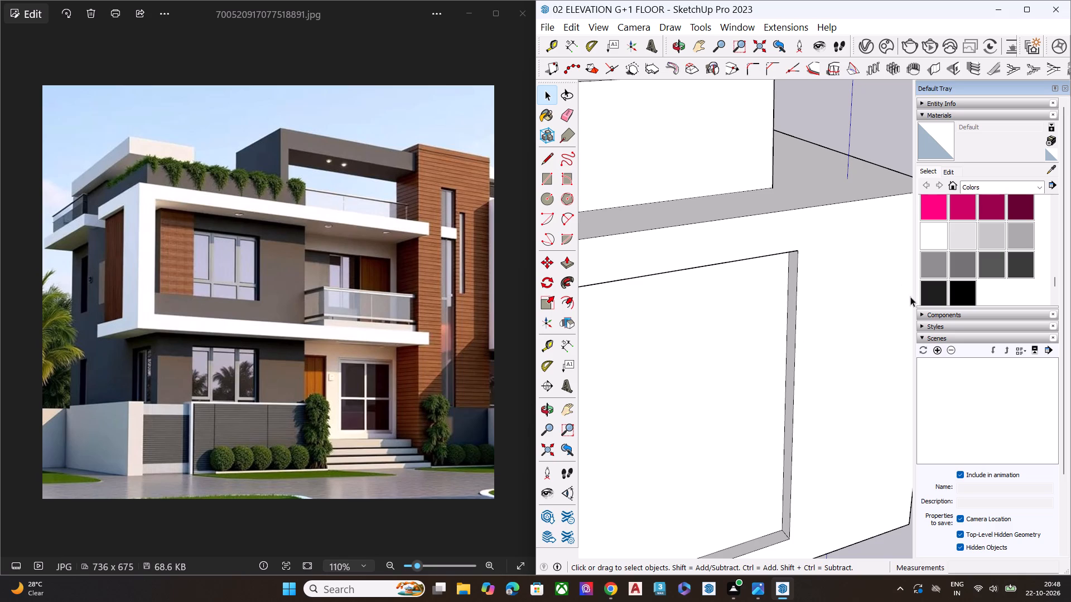
Browse the swatches in the Colors material collection.
scroll(919, 304, "down", 3)
scroll(919, 304, "up", 1)
scroll(919, 304, "down", 2)
scroll(973, 261, "up", 2)
scroll(974, 260, "down", 1)
scroll(974, 257, "up", 4)
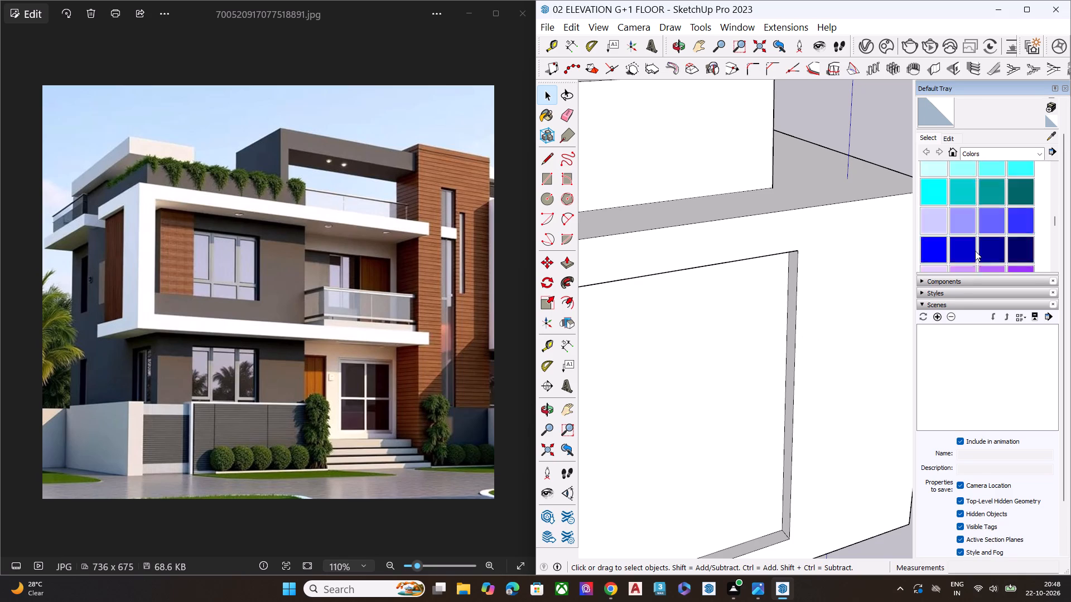
scroll(975, 251, "up", 4)
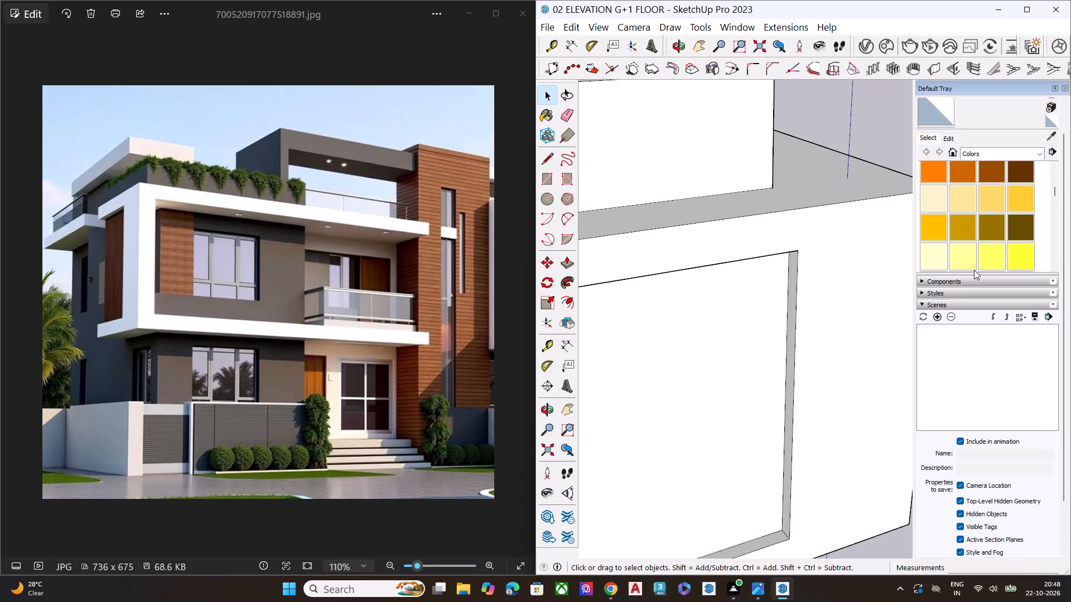
scroll(925, 304, "down", 5)
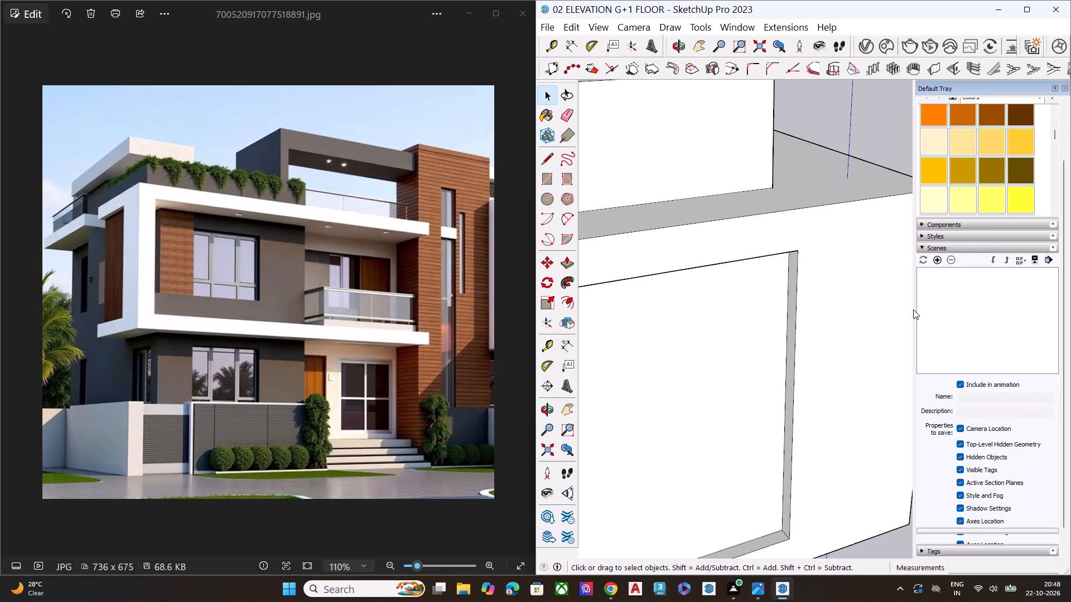
Examine the whole house model from the side, rear corner and front, checking the recessed side frame against the reference photo.
scroll(913, 309, "down", 3)
scroll(844, 281, "down", 9)
middle_click_drag(802, 314, 830, 256)
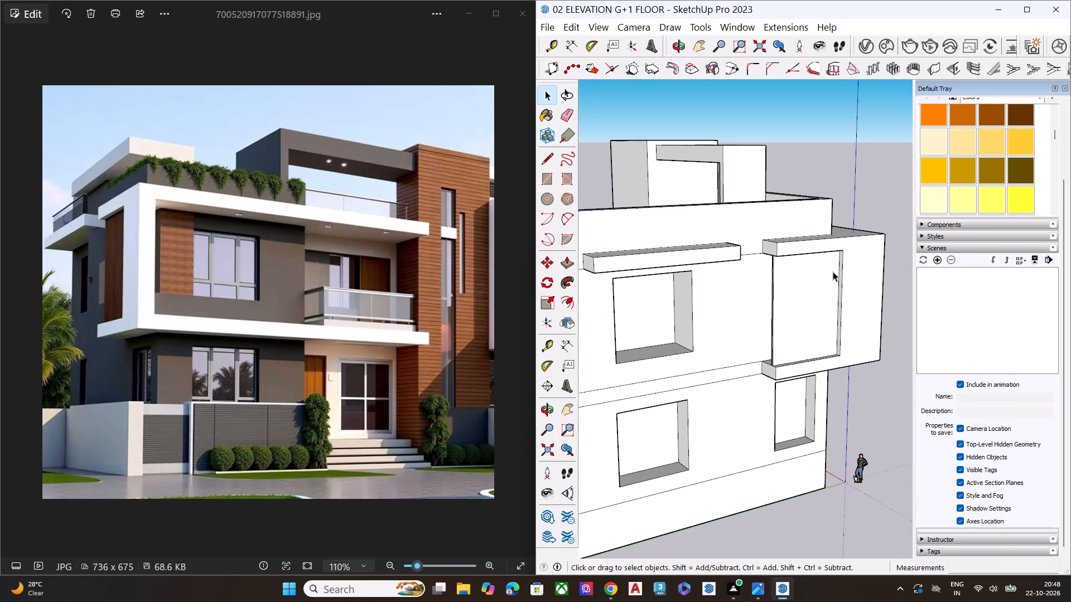
scroll(833, 272, "down", 5)
middle_click_drag(819, 307, 870, 221)
scroll(856, 247, "up", 3)
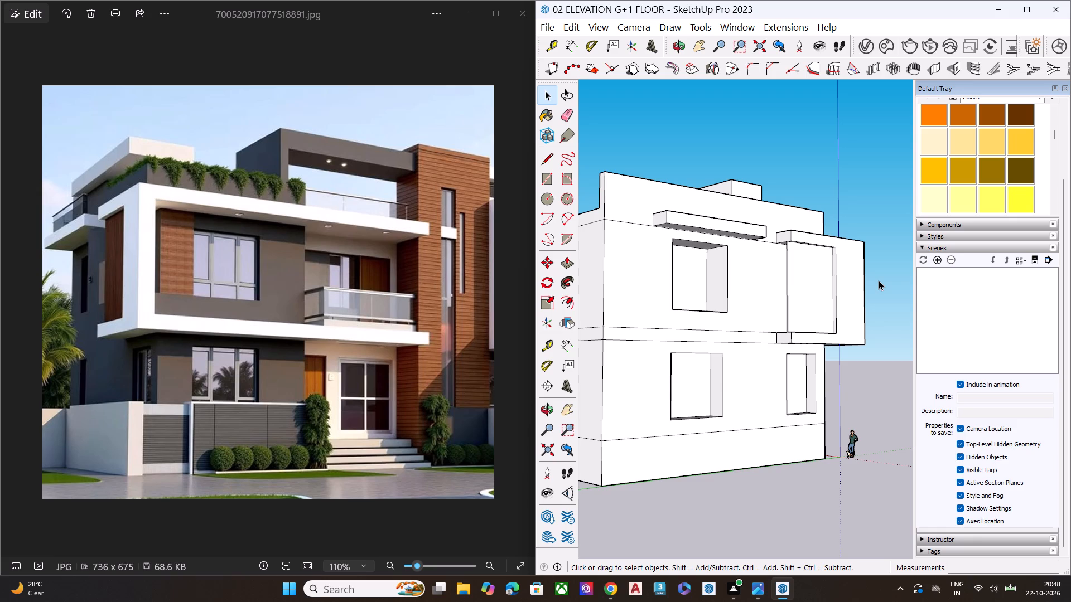
middle_click_drag(727, 237, 813, 247)
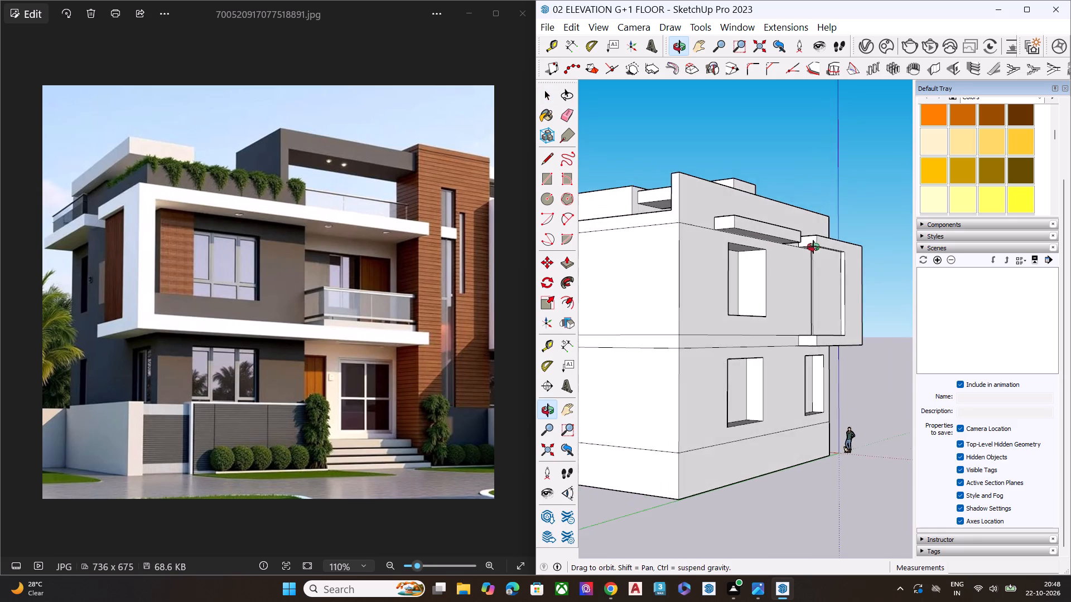
middle_click_drag(813, 247, 633, 268)
middle_click_drag(834, 289, 673, 297)
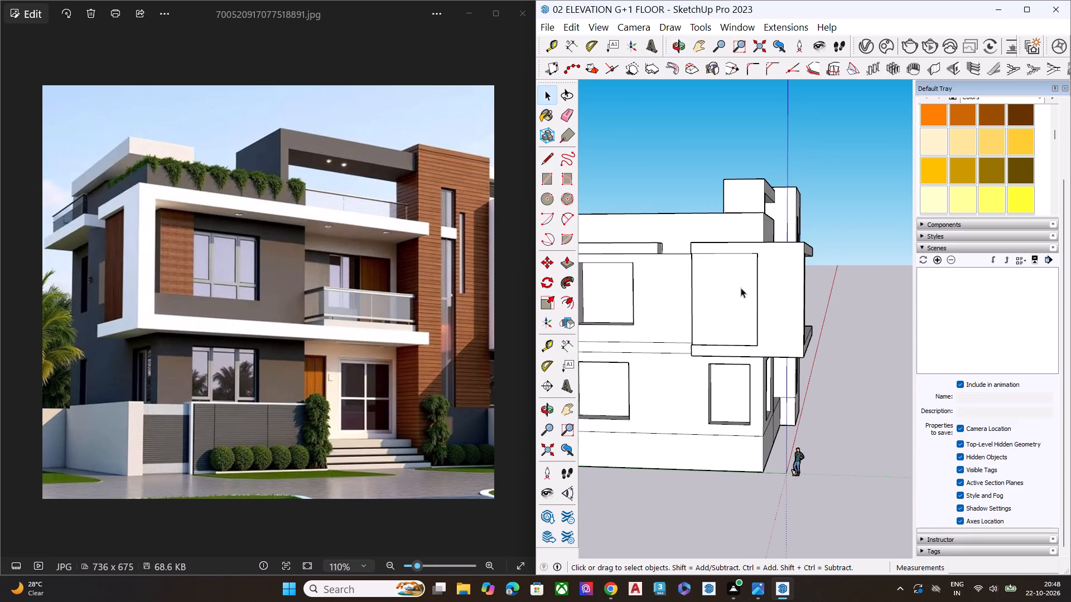
middle_click_drag(763, 292, 631, 290)
scroll(750, 159, "down", 1)
scroll(750, 159, "up", 6)
middle_click_drag(727, 222, 697, 190)
middle_click_drag(723, 179, 779, 158)
scroll(827, 232, "down", 4)
scroll(829, 243, "up", 1)
scroll(830, 252, "down", 6)
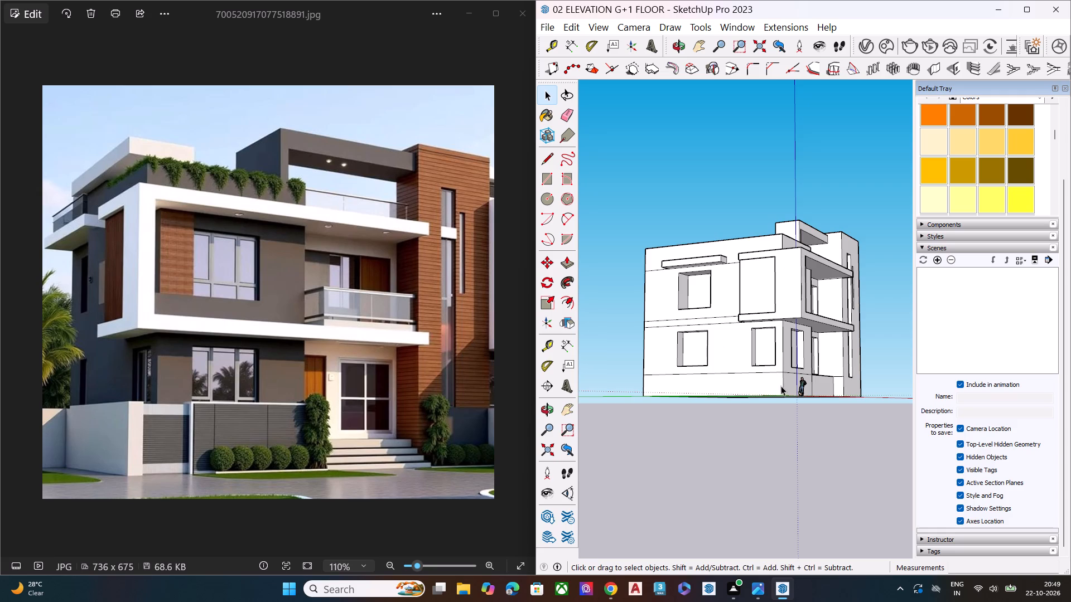
middle_click_drag(781, 386, 606, 560)
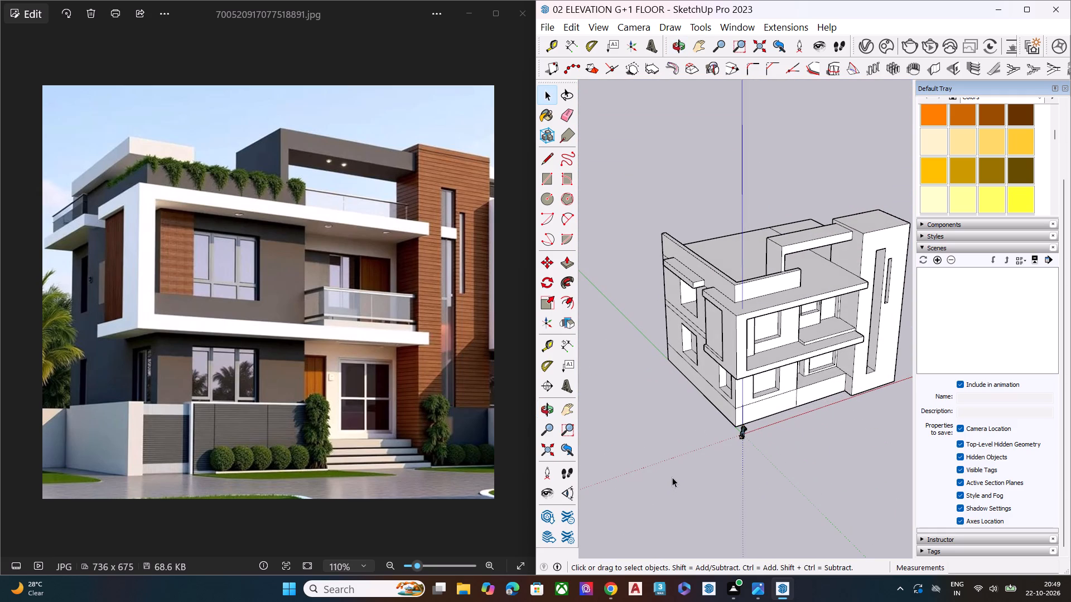
key("space")
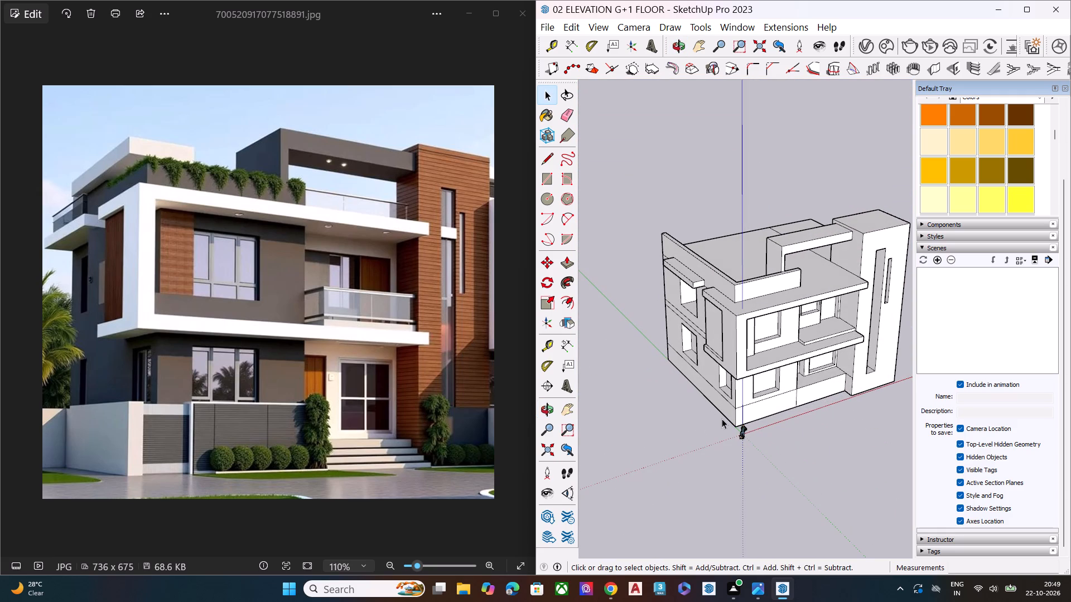
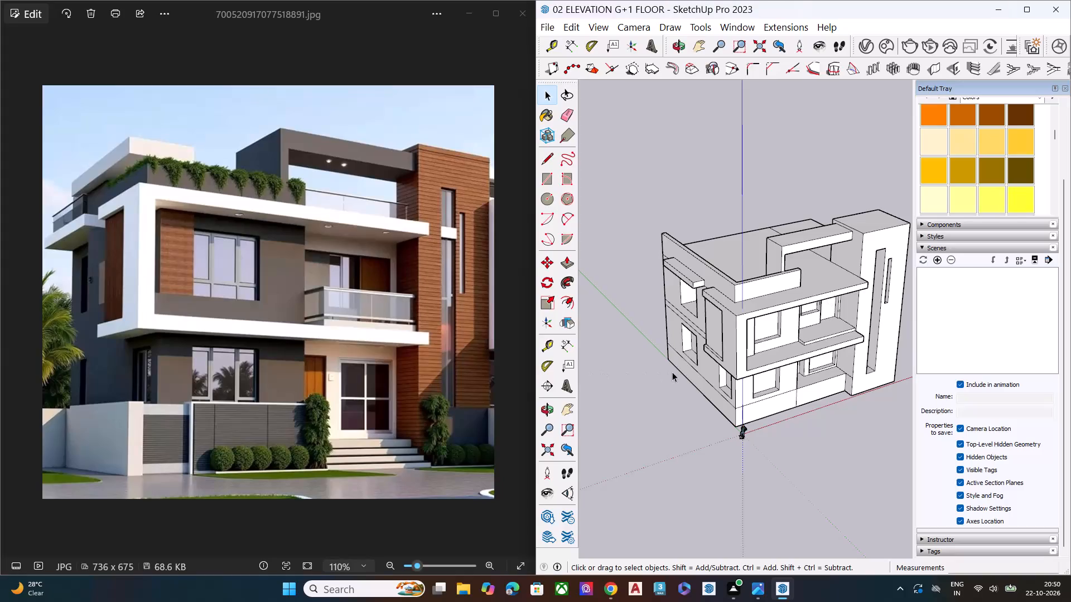
Examine the house model from the front, corner and low angles, comparing its wall surfaces with the reference photo.
scroll(700, 363, "down", 2)
middle_click_drag(763, 389, 773, 251)
scroll(805, 397, "up", 5)
scroll(805, 397, "down", 1)
scroll(805, 397, "up", 2)
middle_click_drag(783, 402, 667, 387)
scroll(739, 387, "down", 5)
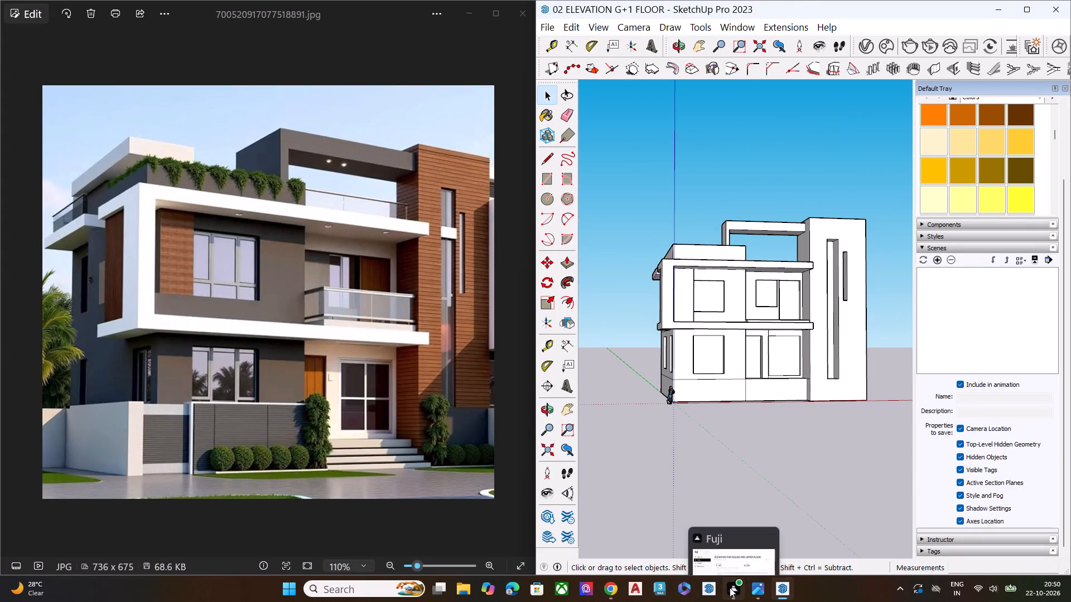
scroll(599, 322, "down", 3)
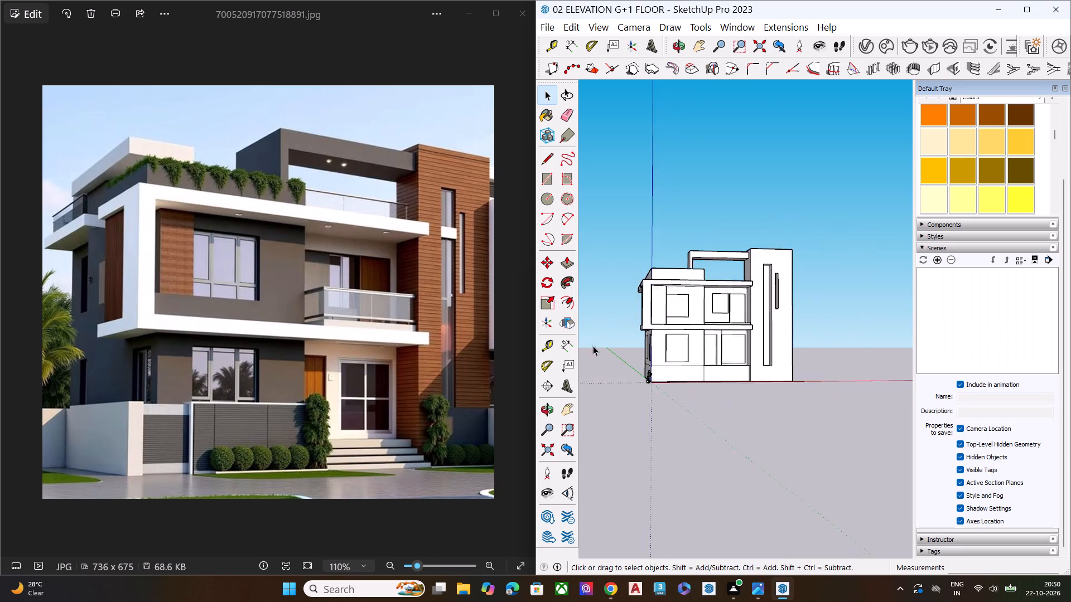
scroll(593, 346, "down", 4)
middle_click_drag(705, 348, 732, 328)
scroll(714, 327, "up", 8)
scroll(691, 337, "down", 4)
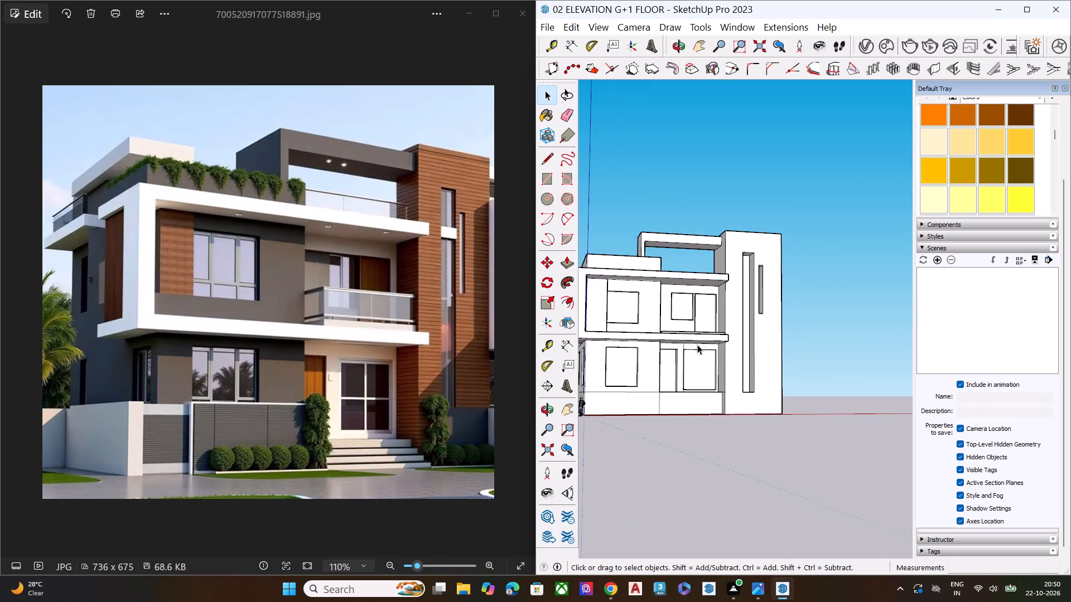
middle_click_drag(682, 349, 739, 429)
scroll(739, 429, "down", 1)
scroll(631, 332, "up", 8)
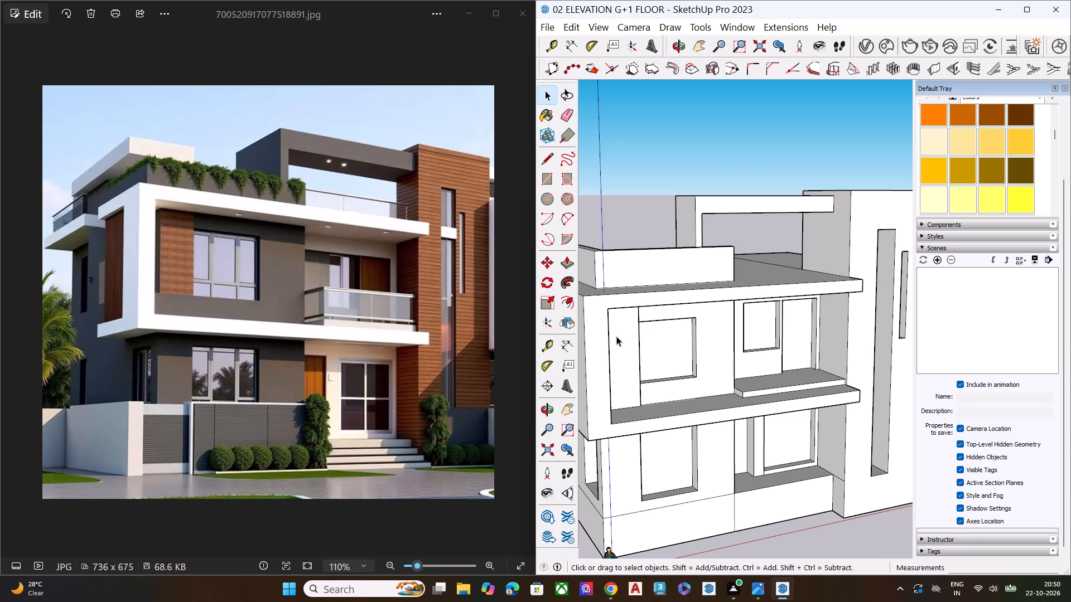
scroll(611, 355, "down", 6)
key("space")
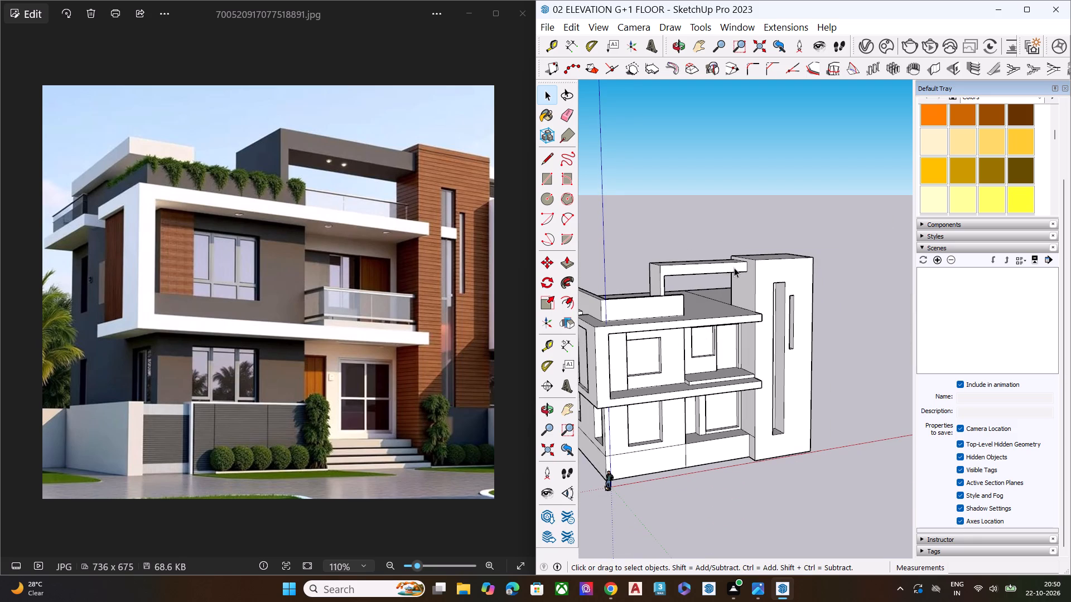
key("space")
scroll(713, 307, "down", 4)
middle_click_drag(694, 334, 703, 294)
scroll(712, 338, "up", 4)
scroll(715, 366, "down", 4)
scroll(710, 395, "up", 3)
scroll(744, 347, "down", 5)
middle_click_drag(688, 394, 674, 333)
scroll(665, 345, "up", 7)
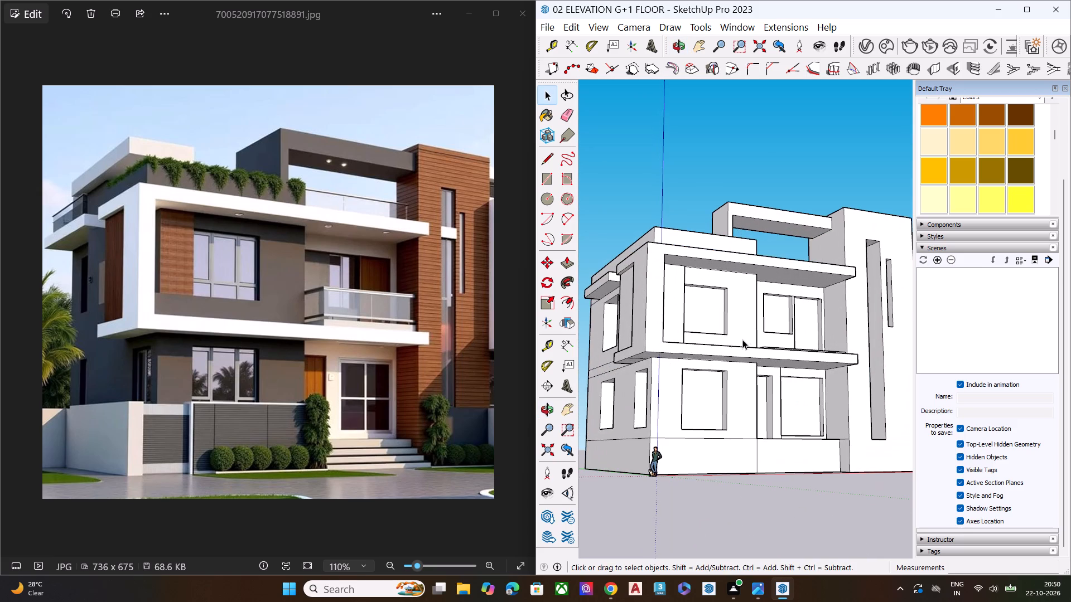
middle_click_drag(752, 342, 754, 419)
scroll(780, 360, "up", 1)
scroll(790, 295, "down", 4)
scroll(737, 307, "up", 1)
key("space")
scroll(737, 307, "down", 2)
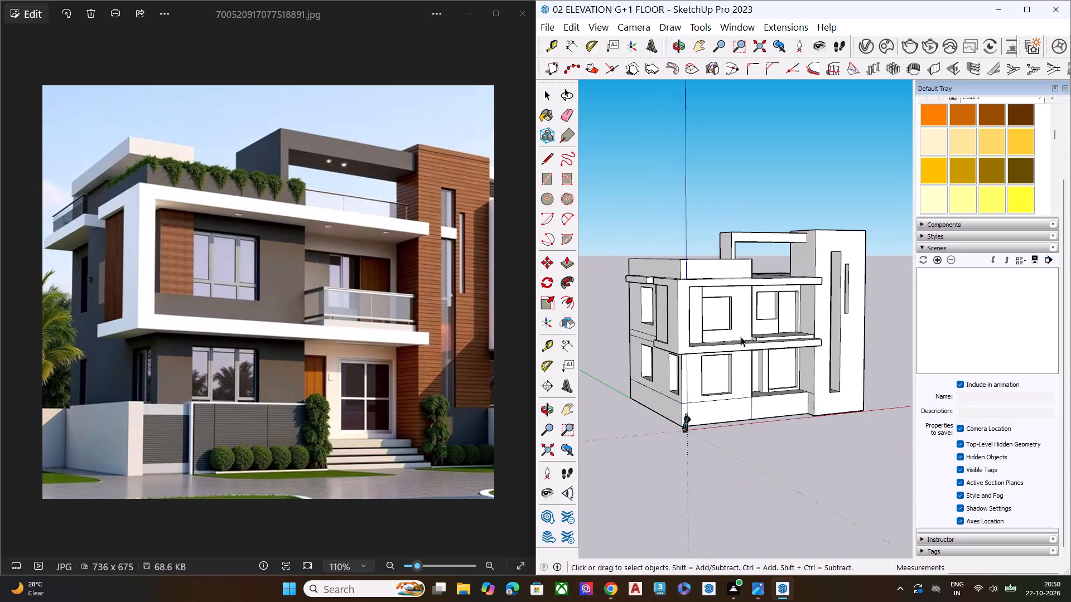
middle_click_drag(777, 399, 727, 400)
Paint the first-floor front wall around the window with dark grey Color M07 from the Colors collection.
scroll(734, 389, "up", 8)
scroll(811, 326, "down", 4)
scroll(940, 152, "down", 4)
scroll(964, 179, "up", 1)
scroll(966, 182, "down", 1)
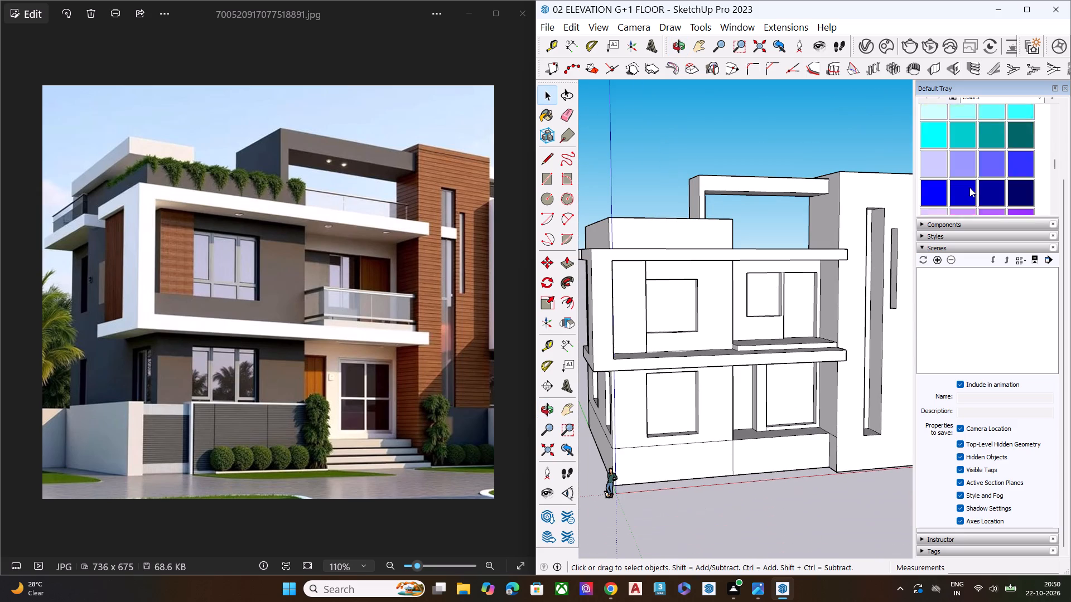
scroll(969, 187, "down", 4)
scroll(997, 178, "up", 1)
scroll(997, 178, "down", 2)
scroll(997, 178, "up", 1)
scroll(997, 178, "down", 2)
scroll(988, 163, "up", 2)
scroll(986, 156, "down", 2)
scroll(987, 156, "up", 2)
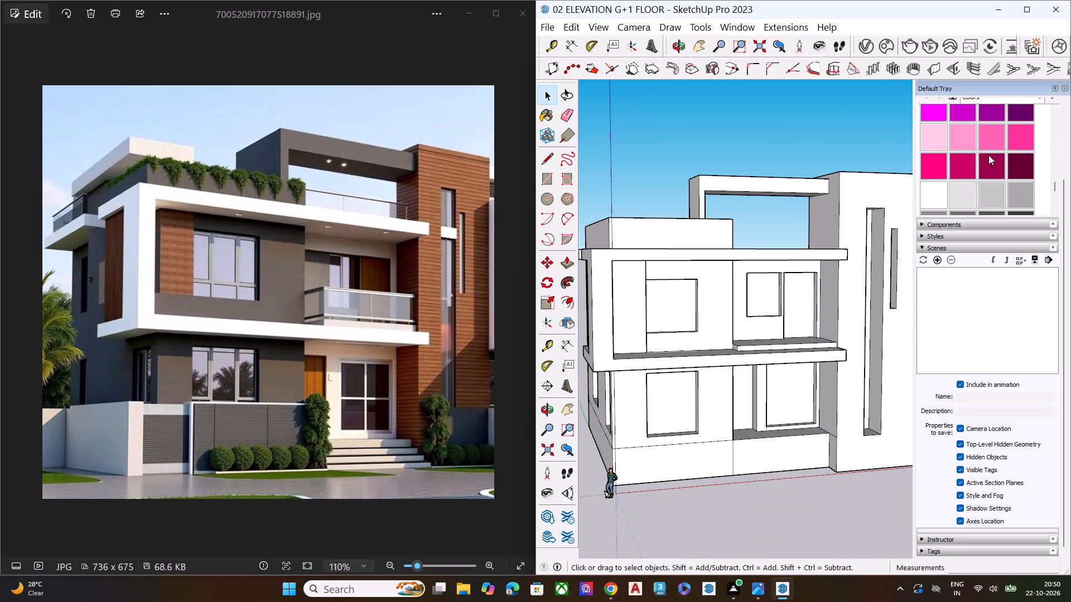
scroll(994, 164, "down", 1)
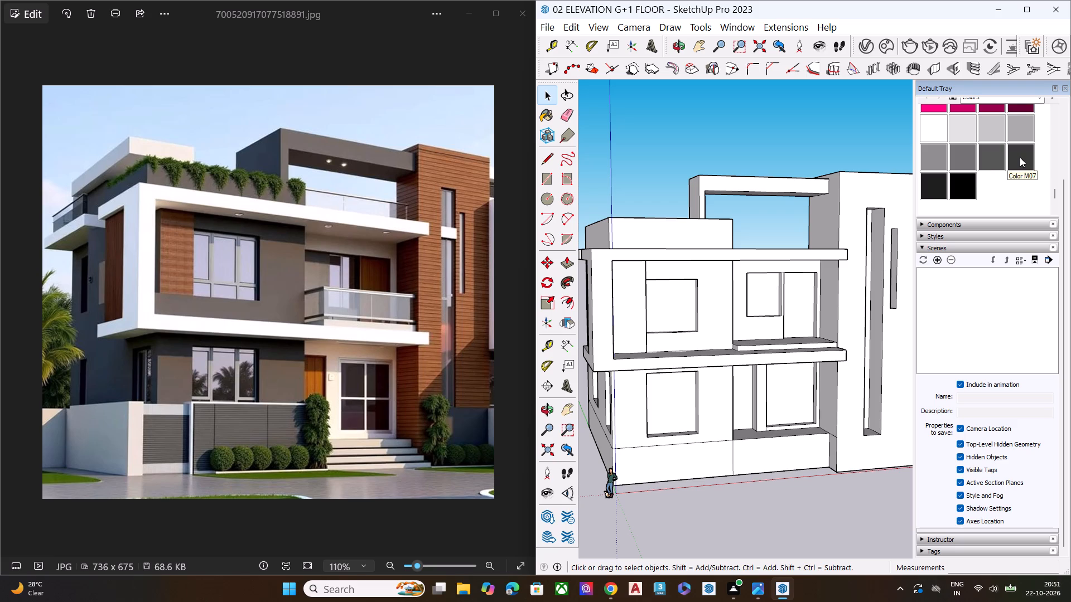
left_click(1028, 159)
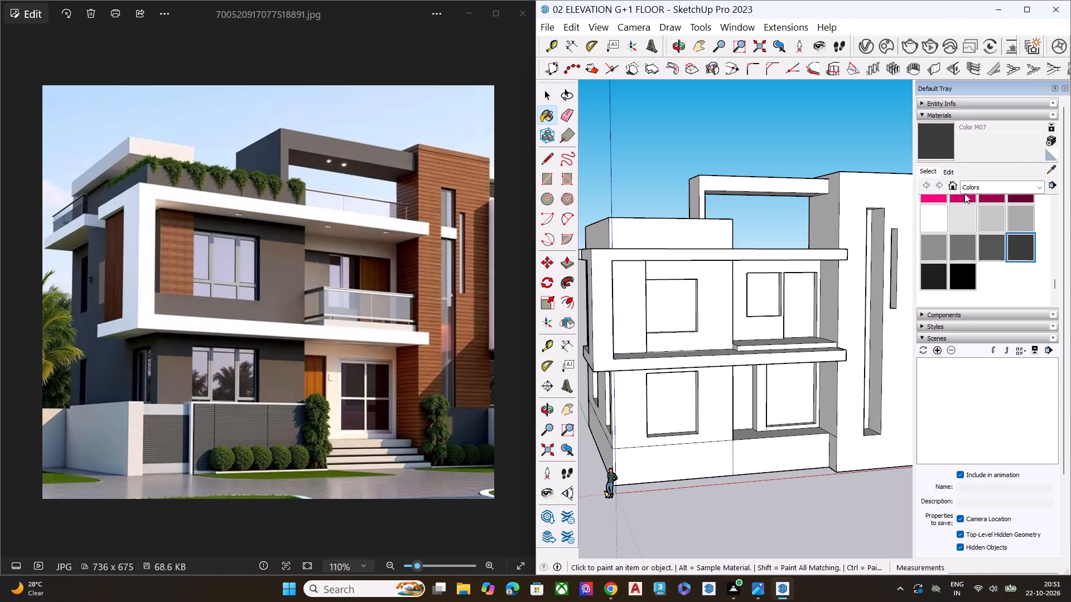
left_click(722, 276)
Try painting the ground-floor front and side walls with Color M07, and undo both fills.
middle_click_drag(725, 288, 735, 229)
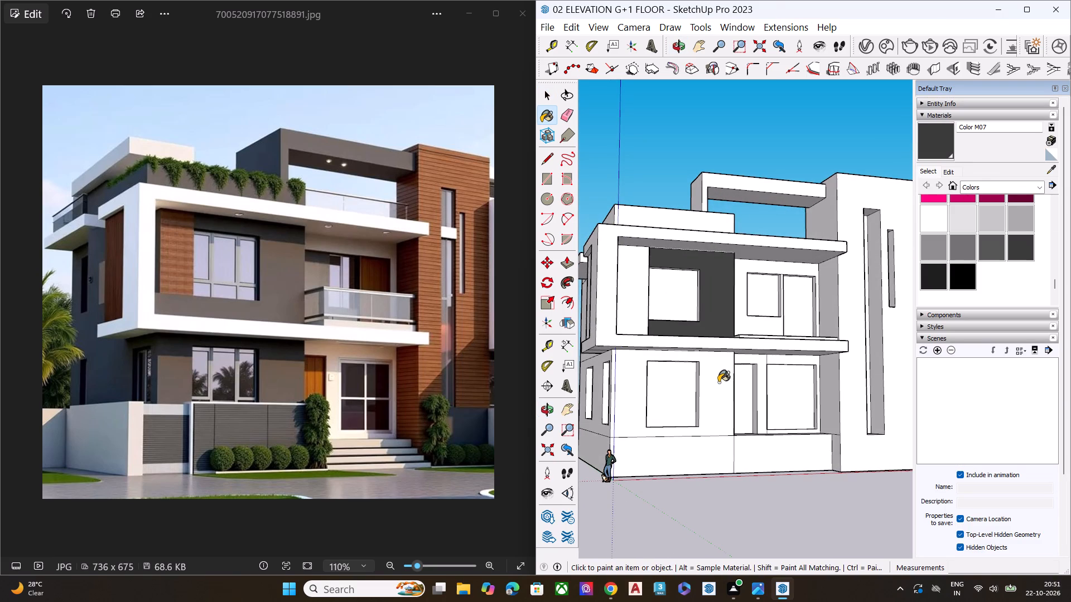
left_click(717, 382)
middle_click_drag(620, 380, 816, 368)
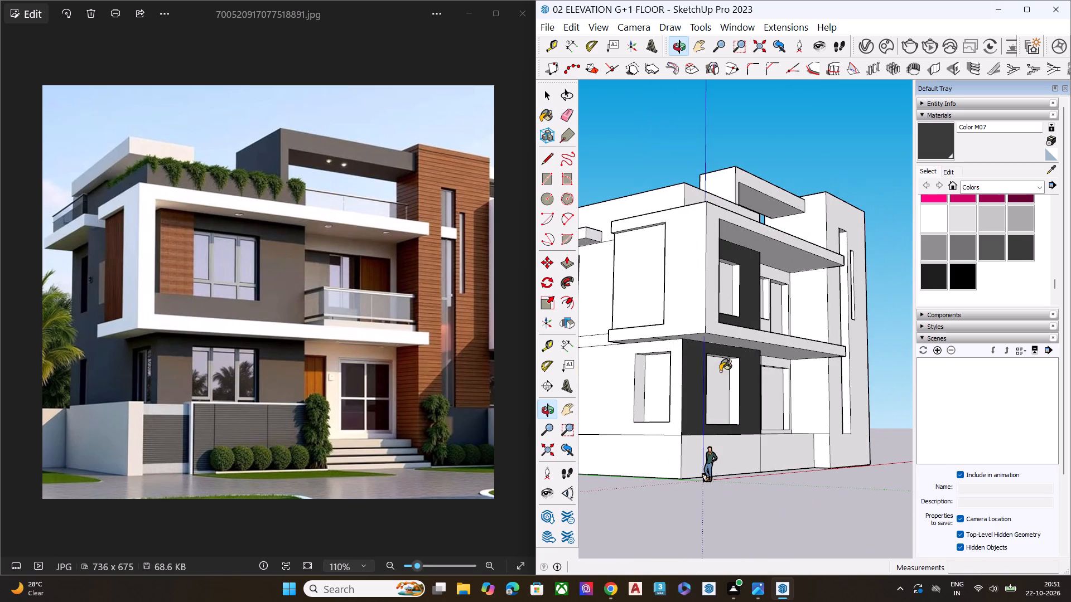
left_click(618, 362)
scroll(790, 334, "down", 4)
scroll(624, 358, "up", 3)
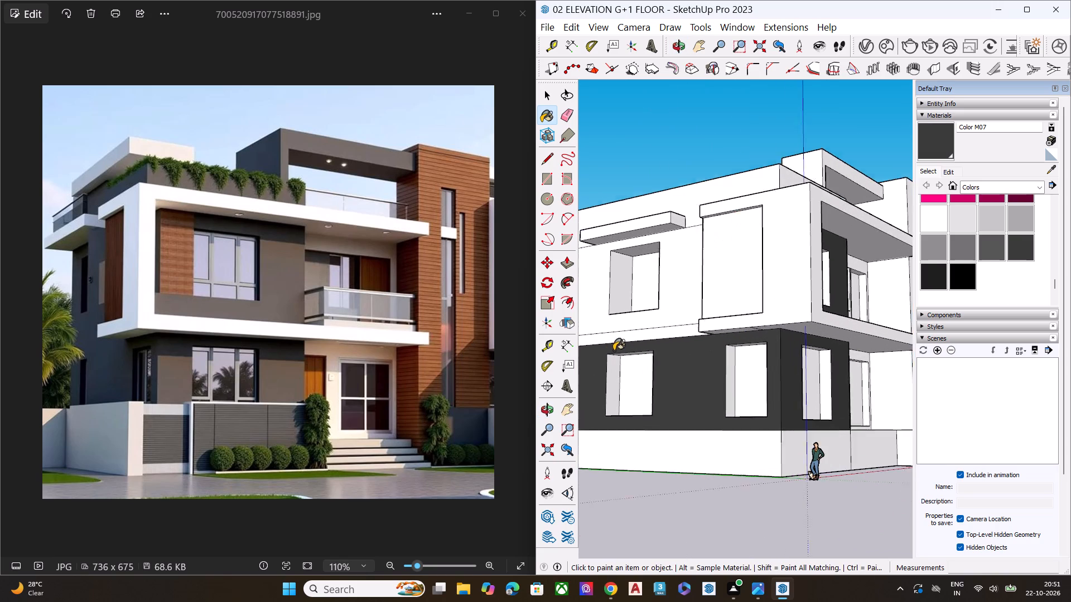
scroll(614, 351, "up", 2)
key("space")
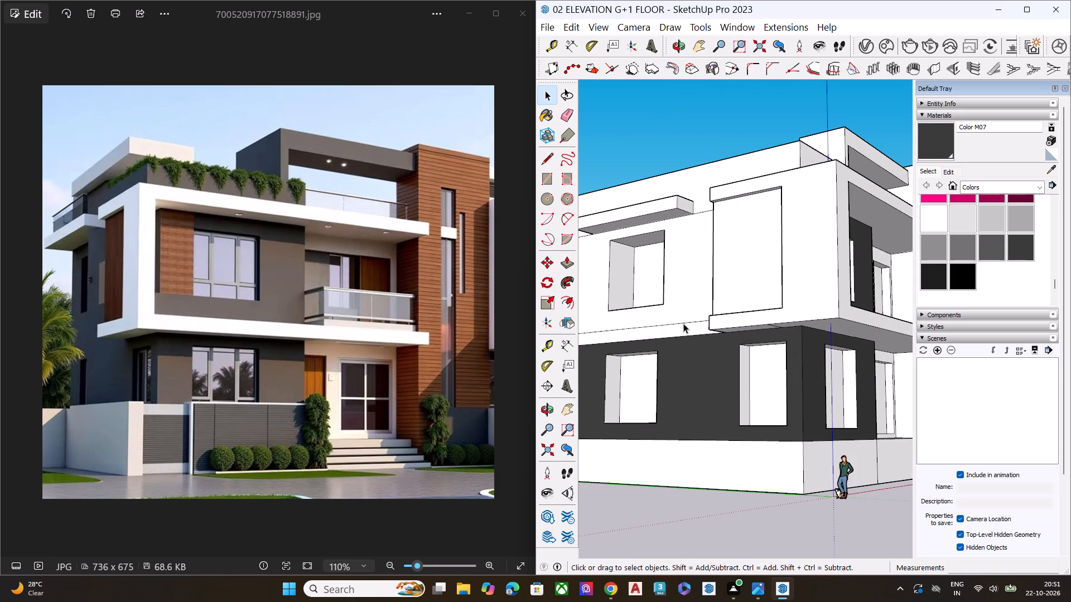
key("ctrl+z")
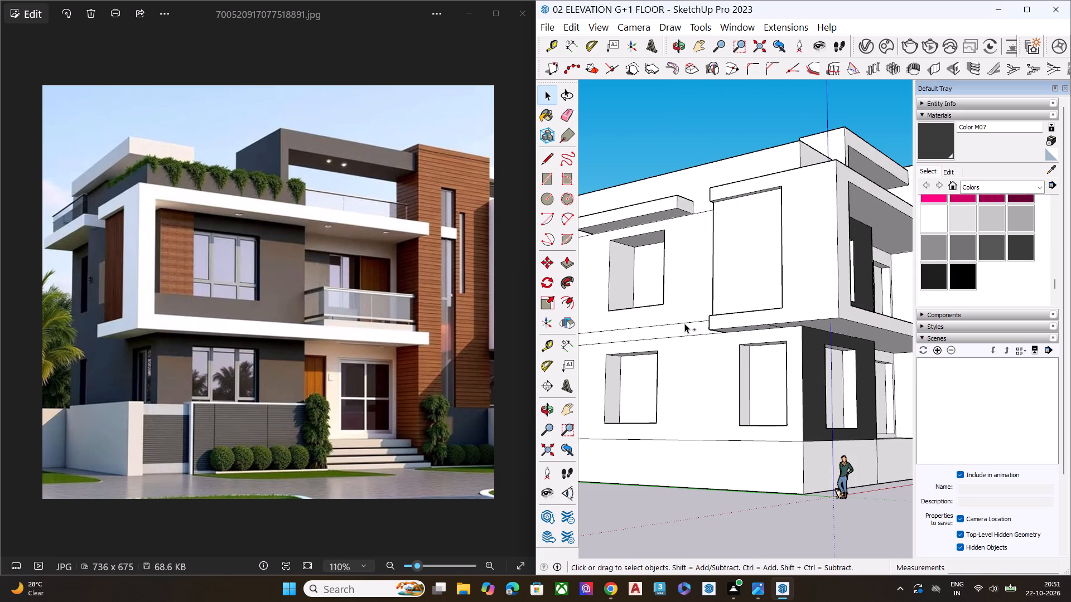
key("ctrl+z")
Delete the two horizontal edges that divide the side wall between the ground and first floors.
left_click(683, 337)
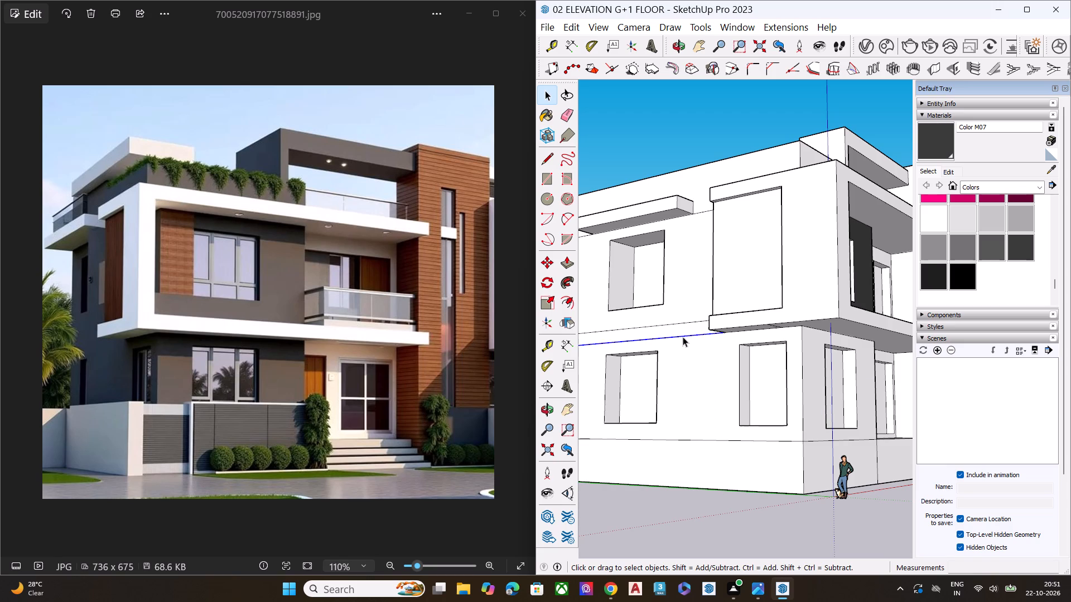
key("Delete")
left_click(691, 324)
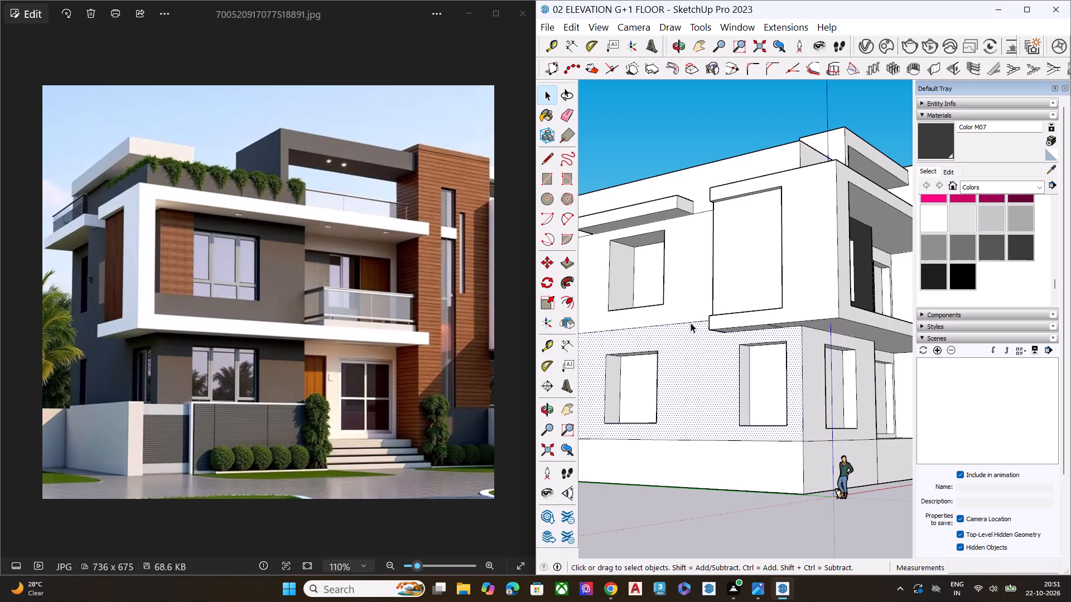
left_click(691, 323)
key("Delete")
Erase the horizontal roof-level edge segments on both sides of the window canopy on the side wall.
scroll(694, 322, "down", 6)
middle_click_drag(751, 322, 727, 401)
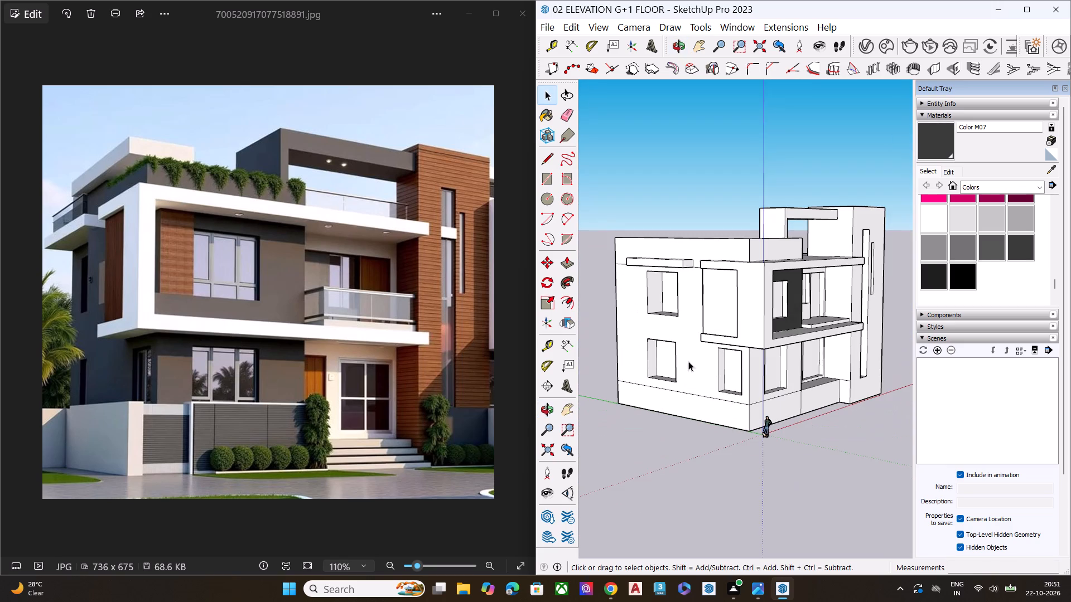
scroll(609, 260, "up", 6)
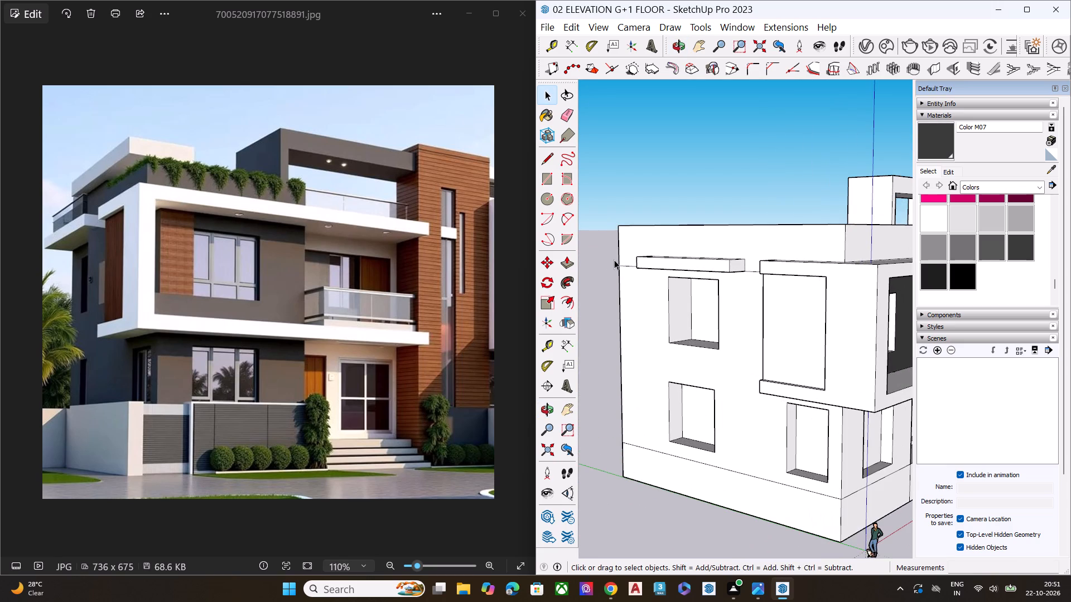
middle_click_drag(621, 269, 709, 361)
scroll(700, 308, "up", 1)
middle_click_drag(694, 269, 715, 220)
key("e")
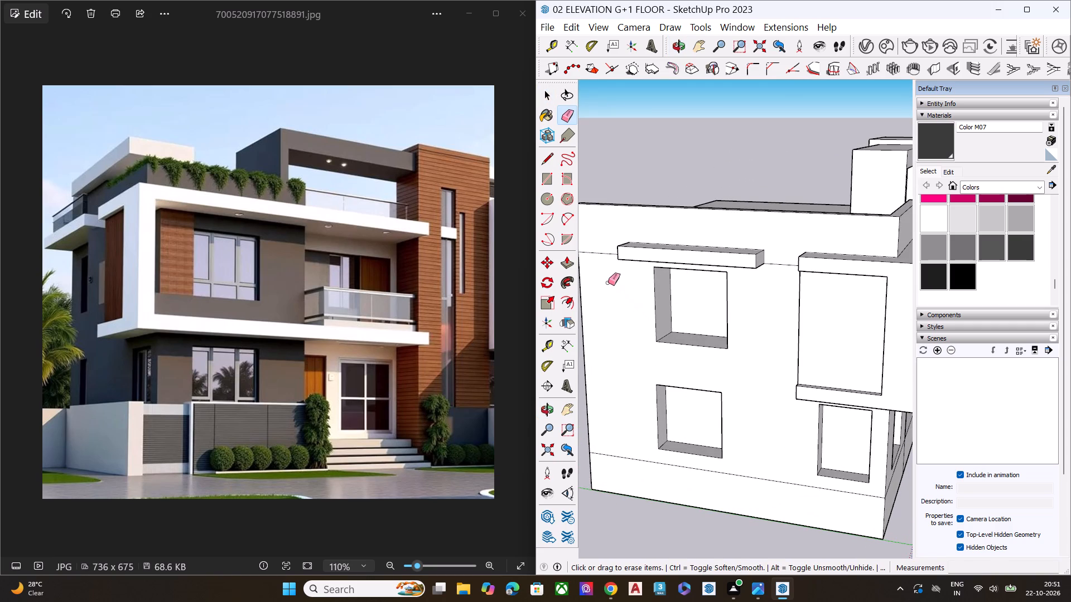
left_click(600, 255)
left_click(600, 253)
left_click(776, 263)
key("space")
Paint the side wall above the plinth, including its parapet, and the front parapet face with Color M07.
scroll(737, 279, "down", 4)
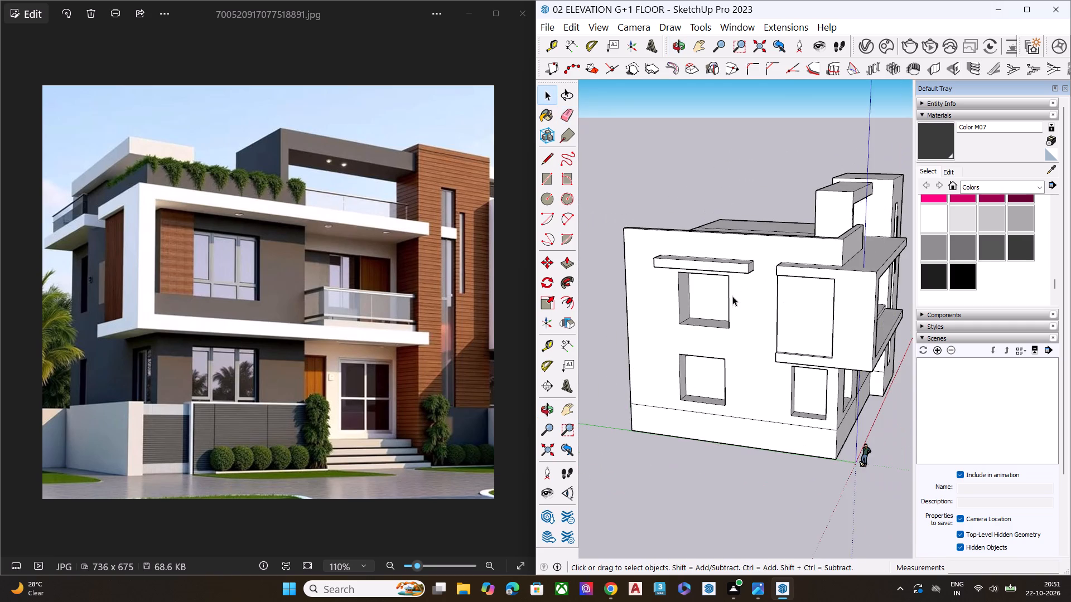
middle_click_drag(816, 301, 640, 287)
middle_click_drag(795, 290, 760, 255)
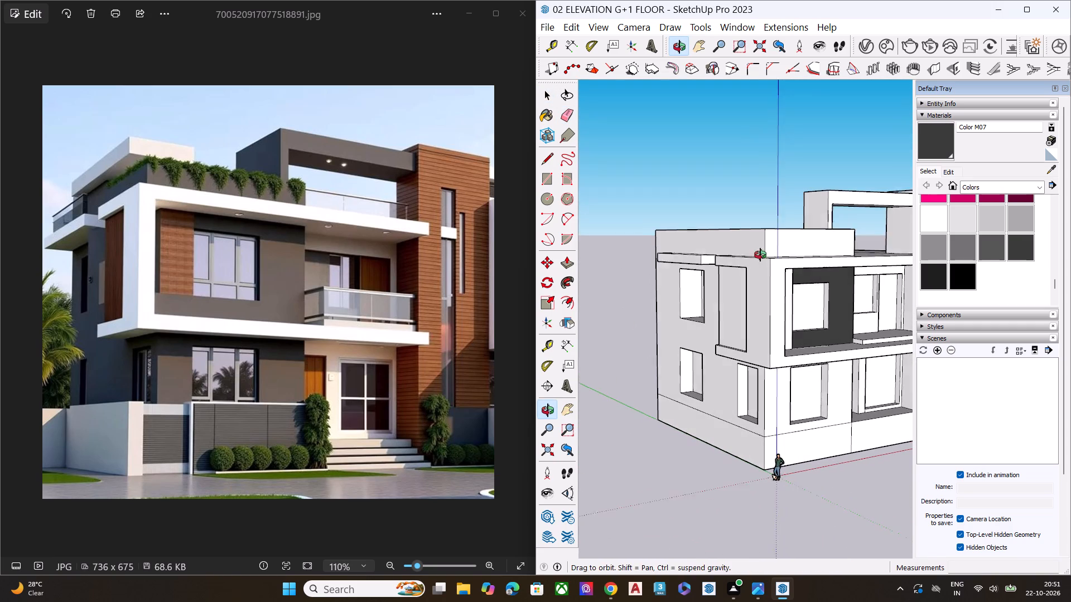
middle_click_drag(760, 255, 760, 254)
left_click(938, 148)
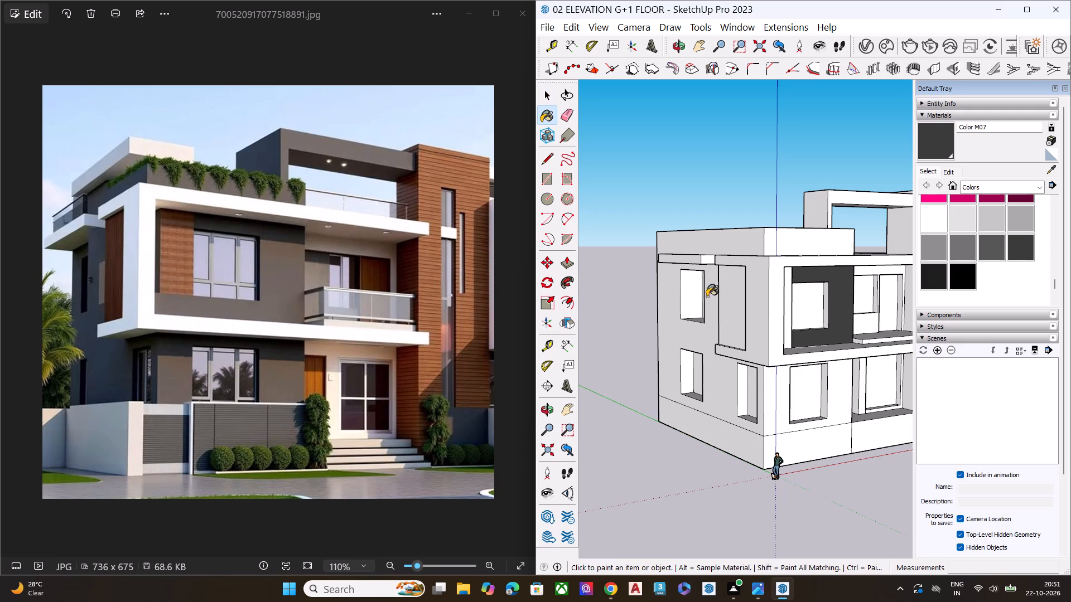
left_click(710, 295)
left_click(774, 243)
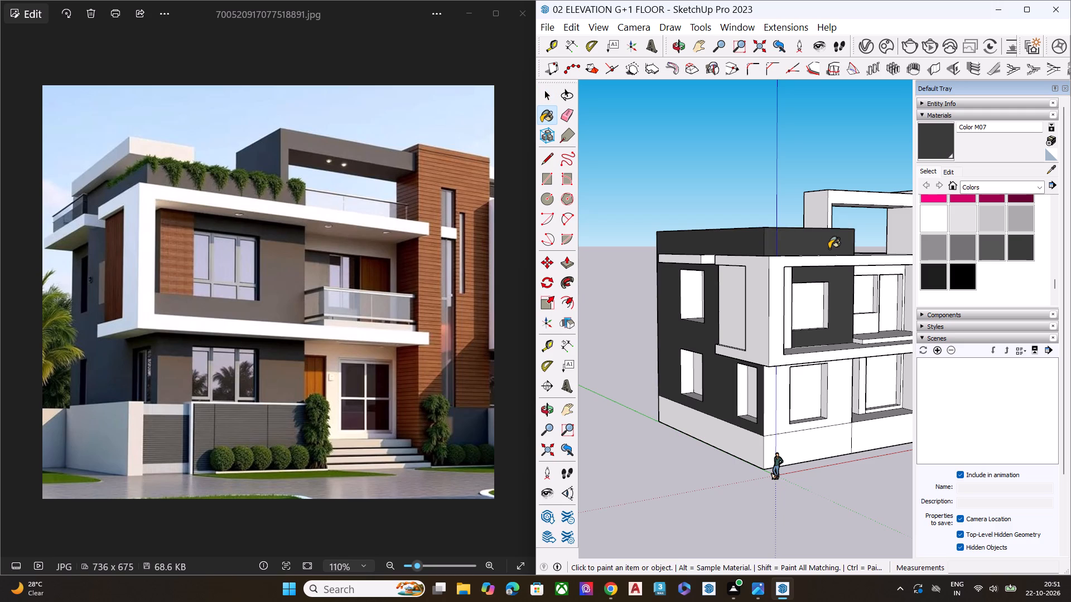
Paint the rooftop frame's front, side, top and underside faces with Color M07.
middle_click_drag(829, 249, 721, 240)
scroll(789, 211, "up", 5)
left_click(828, 196)
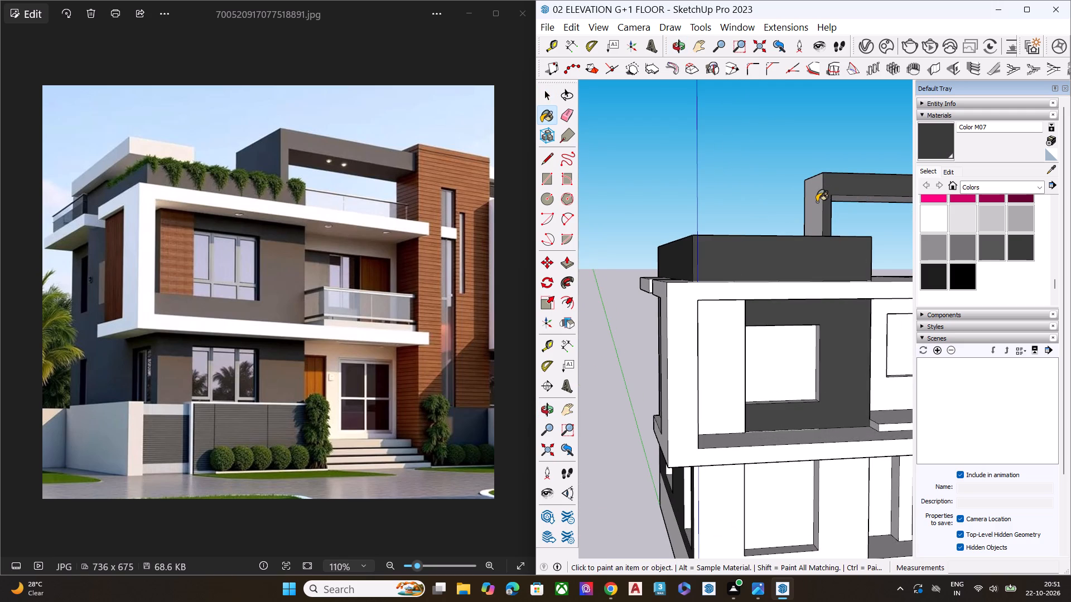
left_click(817, 202)
middle_click_drag(819, 193, 823, 347)
left_click(854, 189)
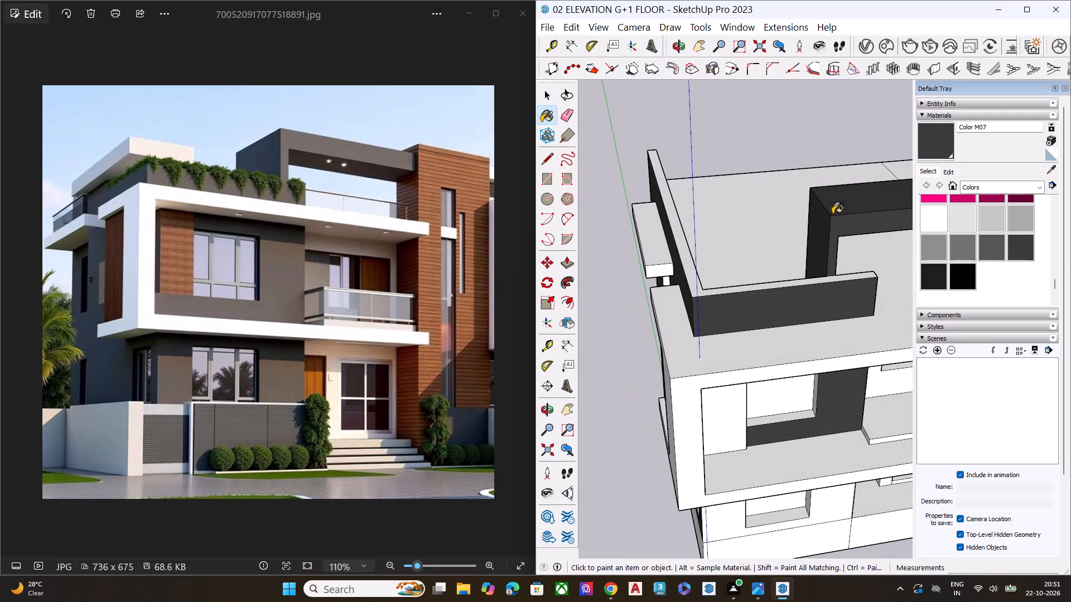
scroll(791, 231, "down", 6)
middle_click_drag(839, 259, 807, 85)
scroll(778, 167, "down", 5)
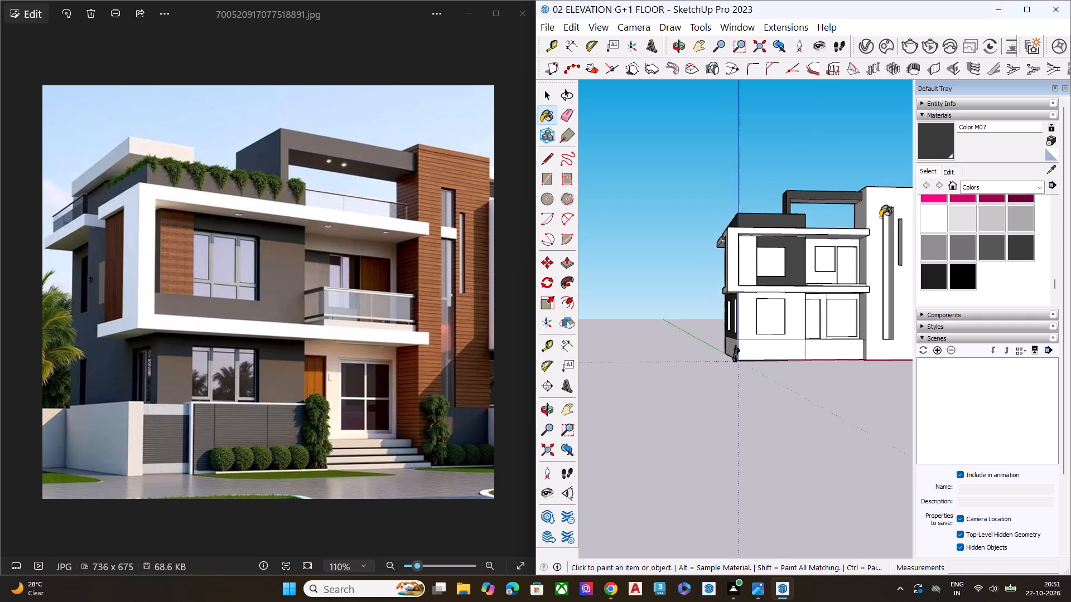
scroll(884, 207, "up", 7)
middle_click_drag(884, 206, 918, 123)
left_click(840, 213)
Examine the painted frontage from below and from the front corner, comparing its colours with the reference photo.
scroll(819, 221, "down", 1)
scroll(819, 222, "up", 1)
scroll(820, 222, "down", 2)
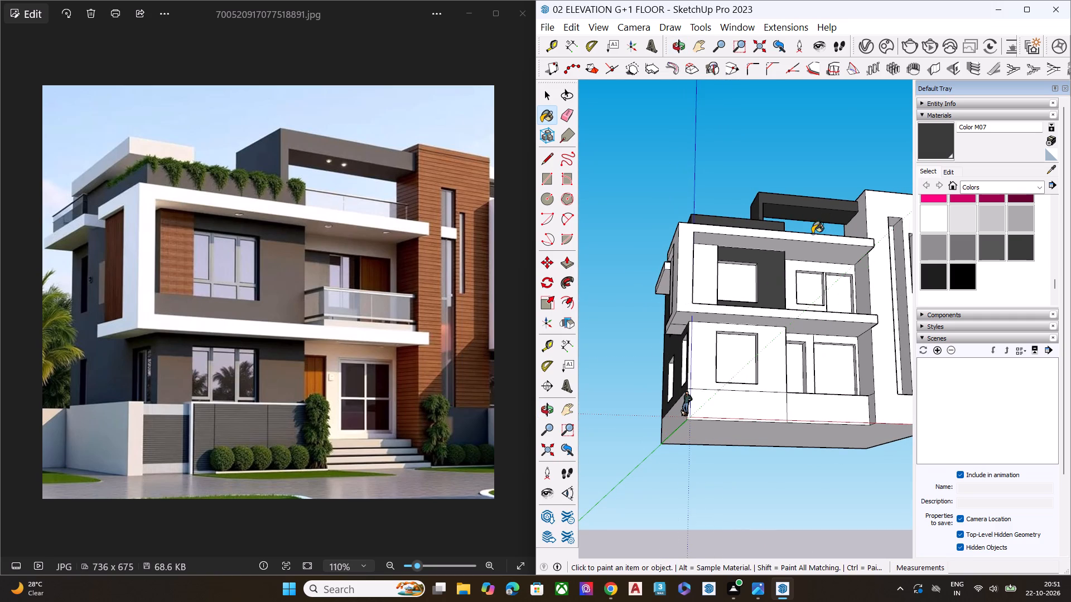
scroll(776, 247, "down", 1)
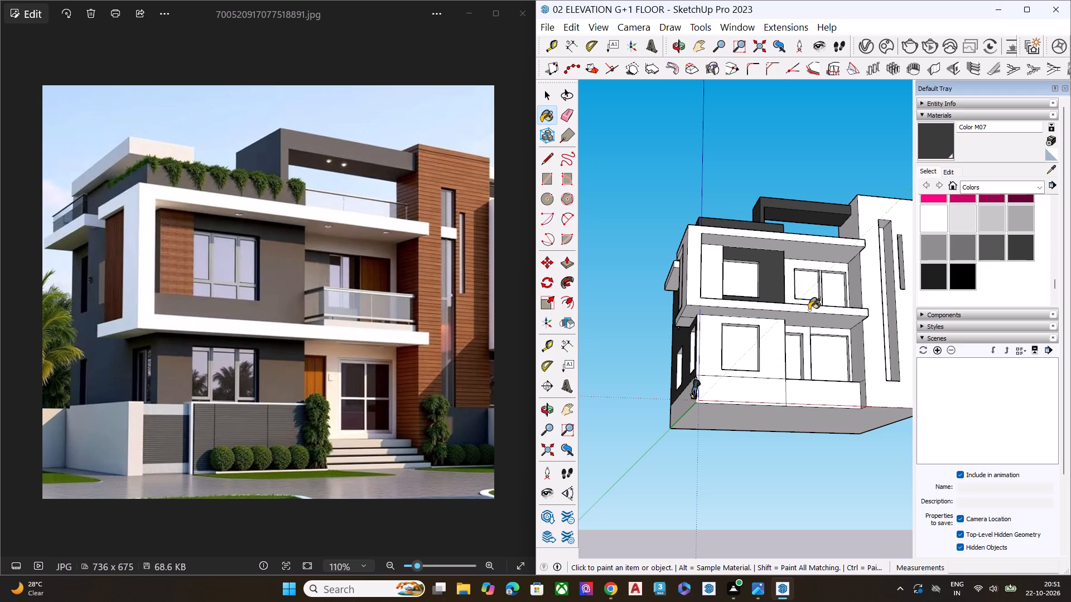
scroll(866, 274, "up", 1)
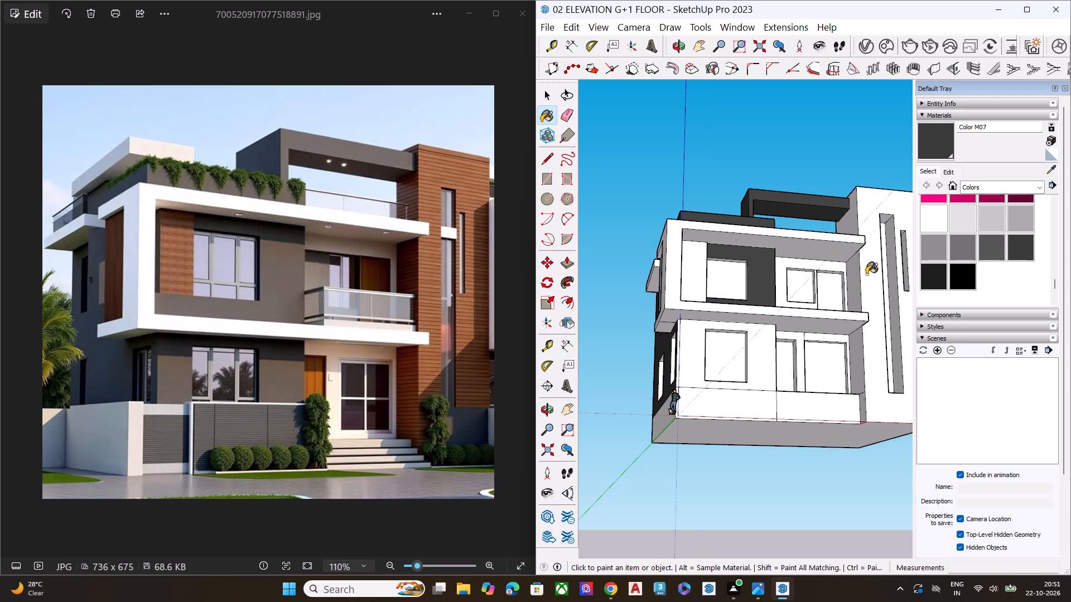
scroll(866, 274, "up", 6)
scroll(737, 329, "down", 4)
key("space")
middle_click_drag(783, 293, 793, 306)
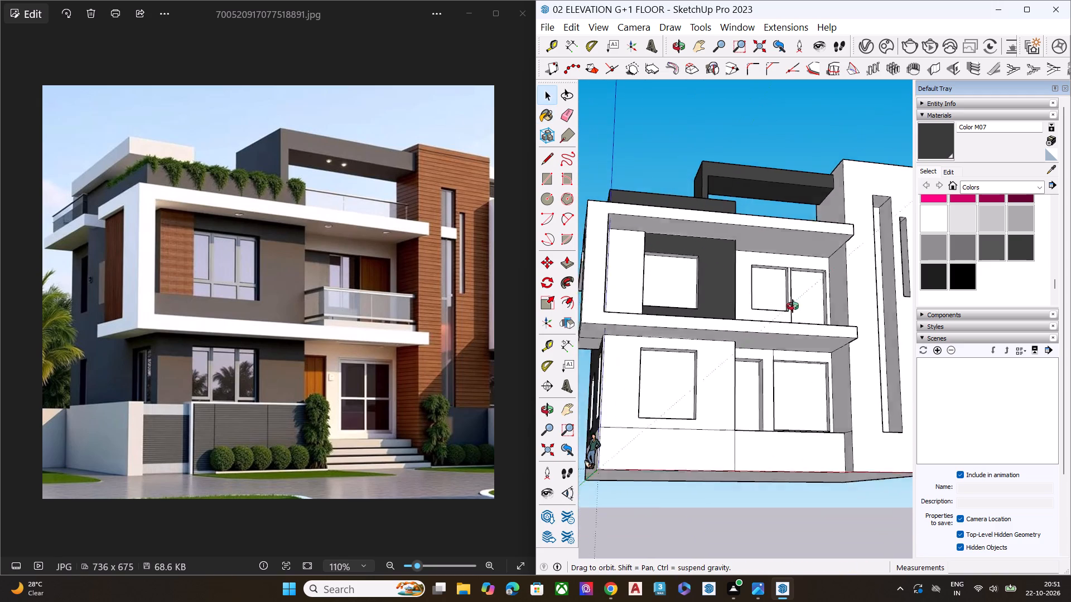
middle_click_drag(793, 306, 896, 407)
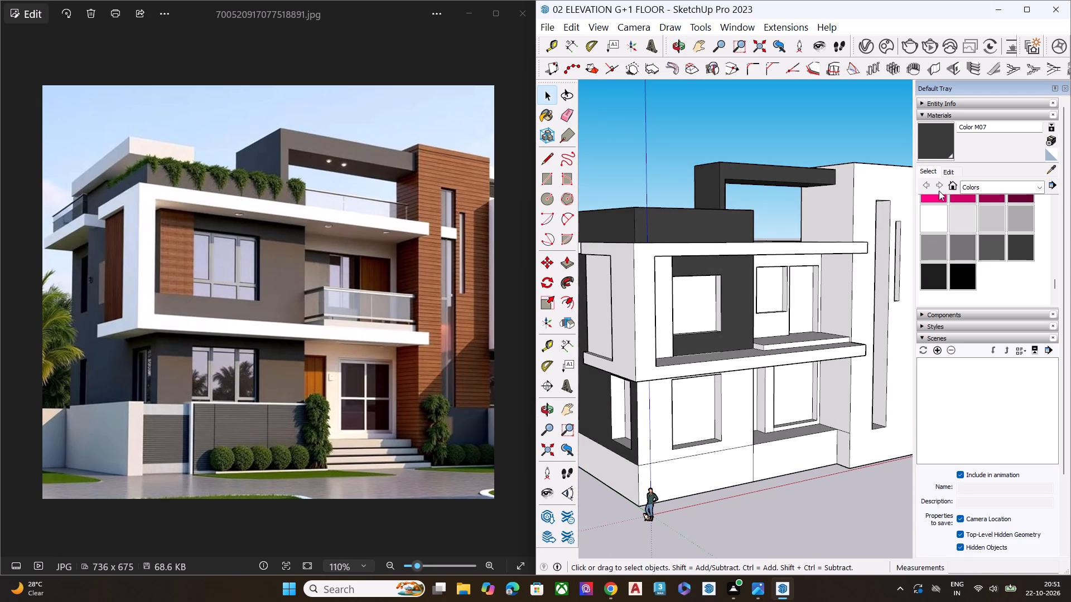
Paint the ground-floor front wall around the window, above the plinth, with Color M07.
left_click(932, 137)
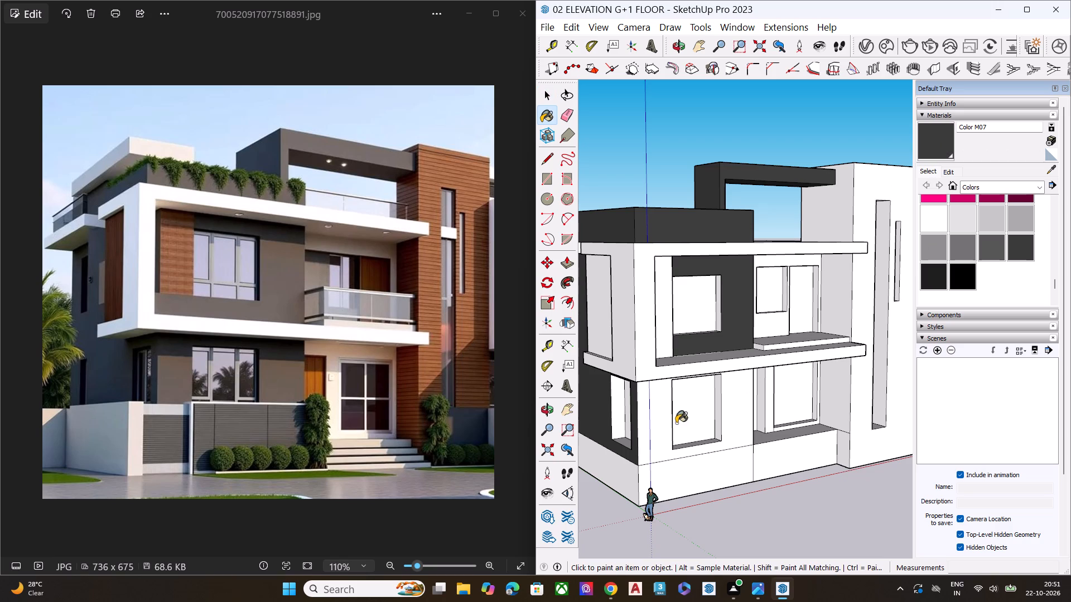
left_click(659, 424)
middle_click_drag(661, 429, 728, 314)
key("space")
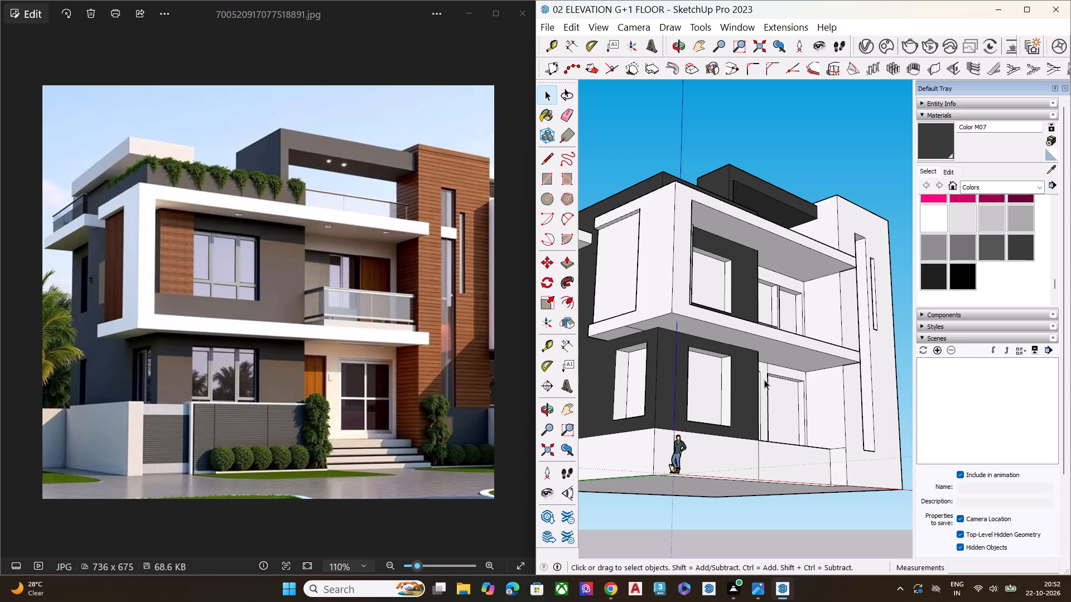
Examine the painted walls and the upper-floor box frame with its window recess, comparing them with the reference photo.
key("space")
scroll(759, 392, "down", 4)
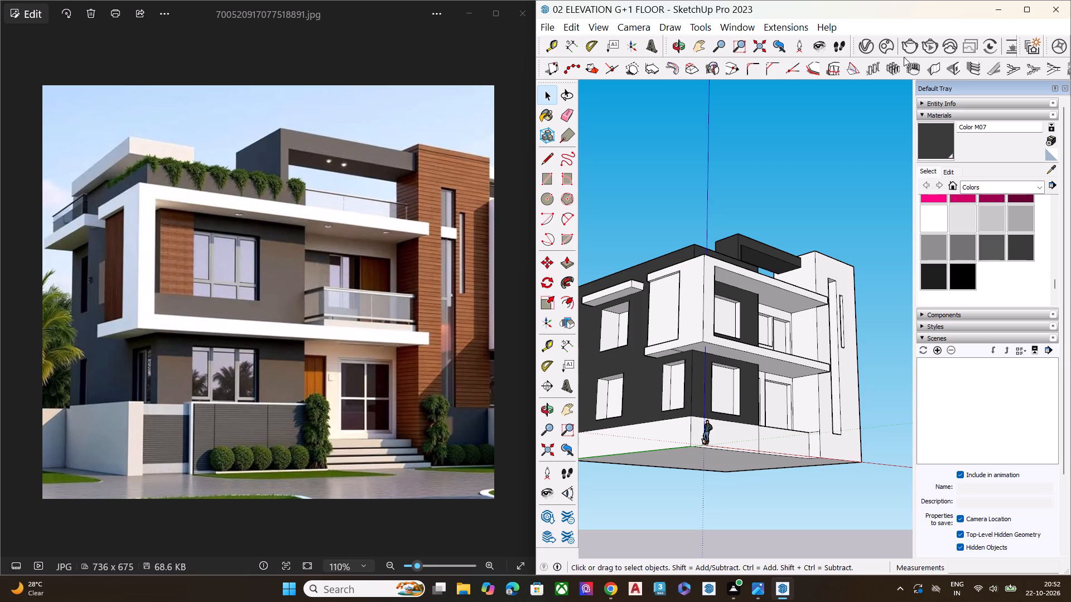
key("space")
scroll(902, 58, "down", 6)
scroll(899, 139, "down", 3)
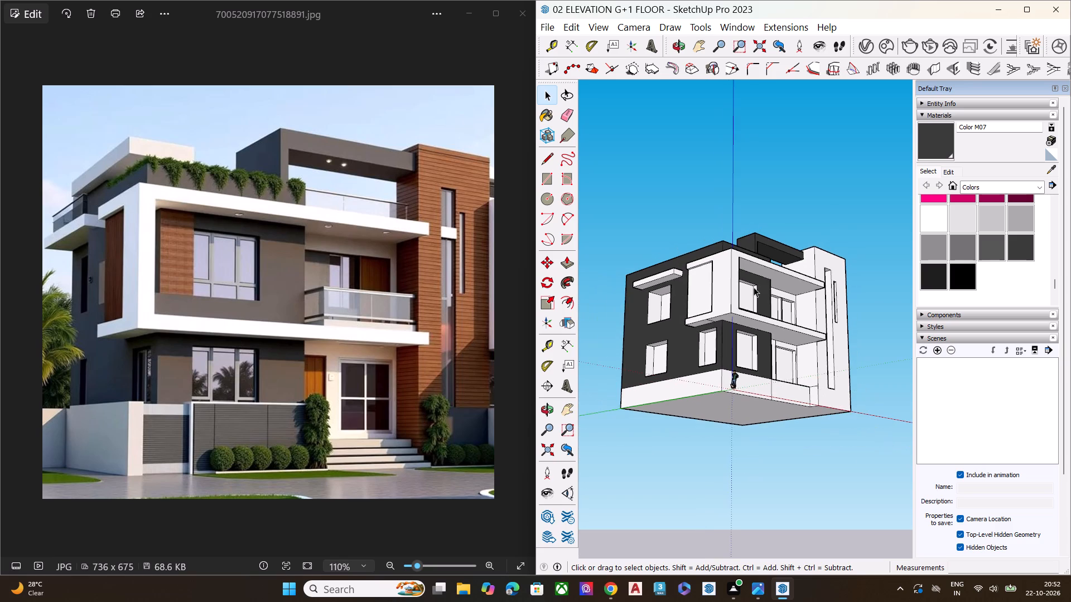
middle_click_drag(754, 293, 740, 367)
scroll(731, 326, "up", 3)
scroll(723, 308, "down", 1)
scroll(723, 308, "up", 3)
scroll(152, 323, "up", 13)
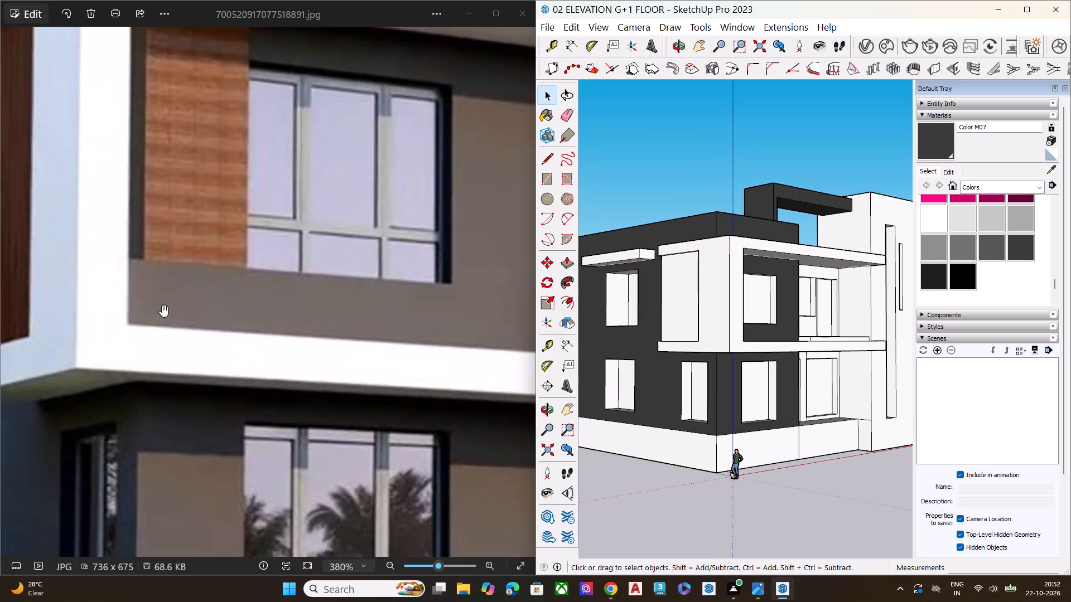
scroll(162, 305, "up", 1)
scroll(173, 290, "down", 11)
scroll(196, 282, "up", 1)
scroll(196, 283, "down", 3)
scroll(700, 276, "up", 2)
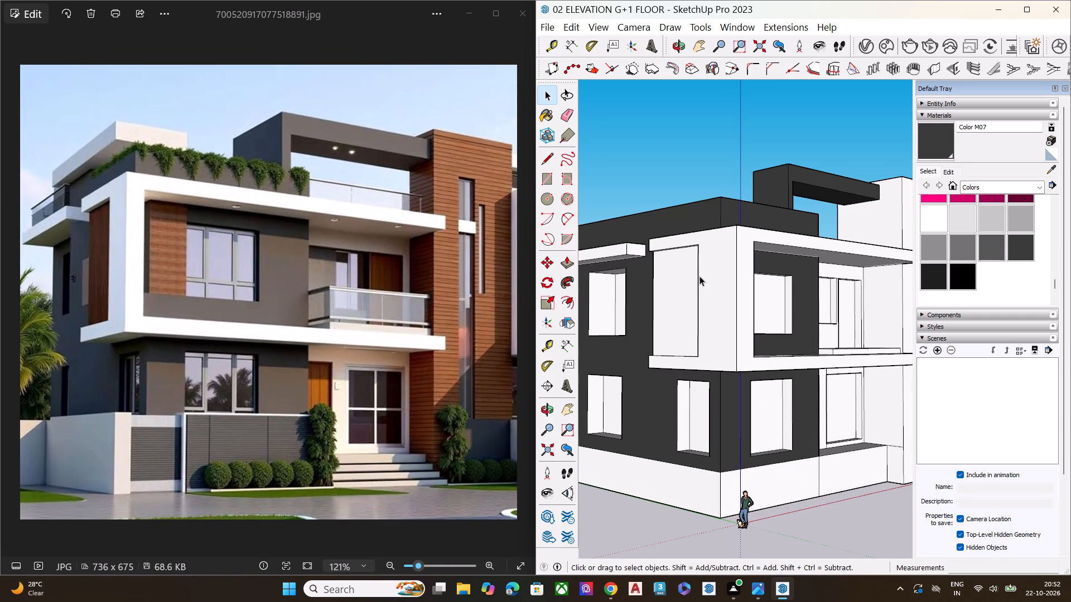
middle_click_drag(672, 269, 291, 313)
middle_click_drag(644, 279, 493, 263)
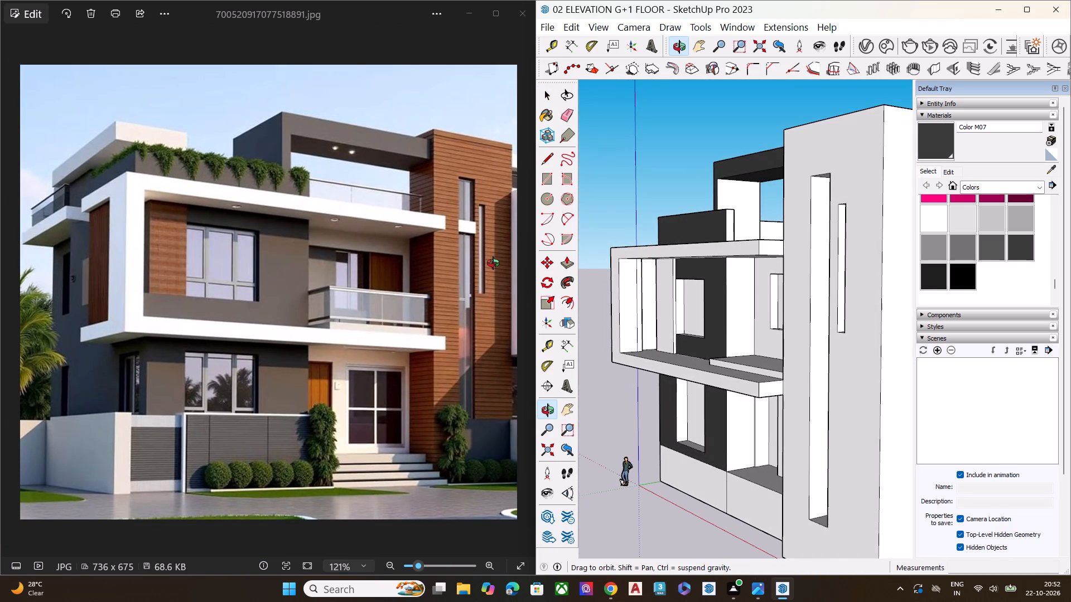
middle_click_drag(493, 263, 493, 264)
scroll(518, 291, "up", 1)
scroll(638, 328, "up", 5)
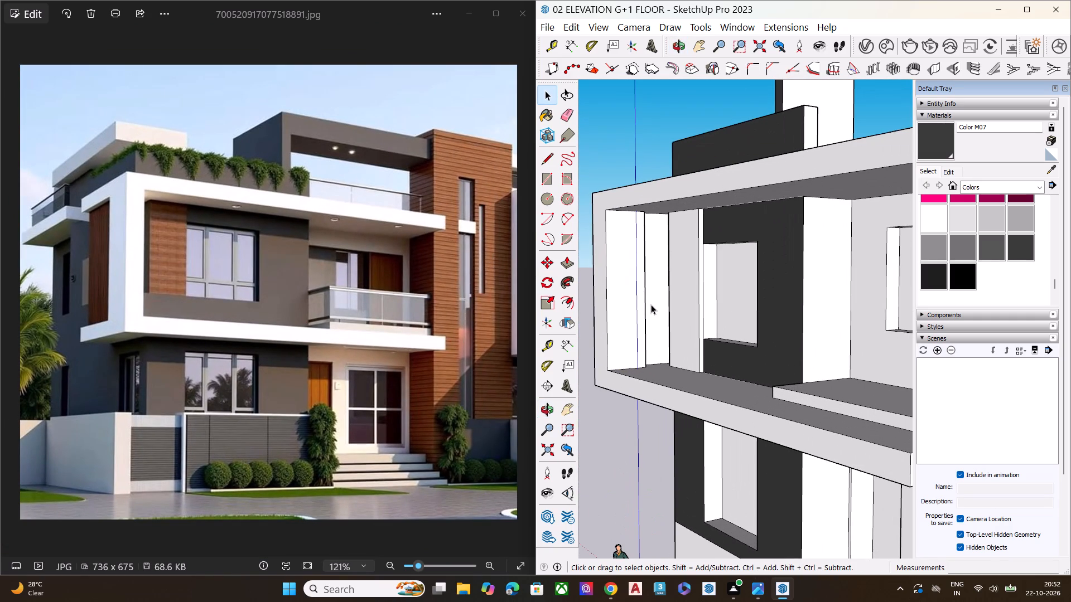
middle_click_drag(665, 243, 728, 203)
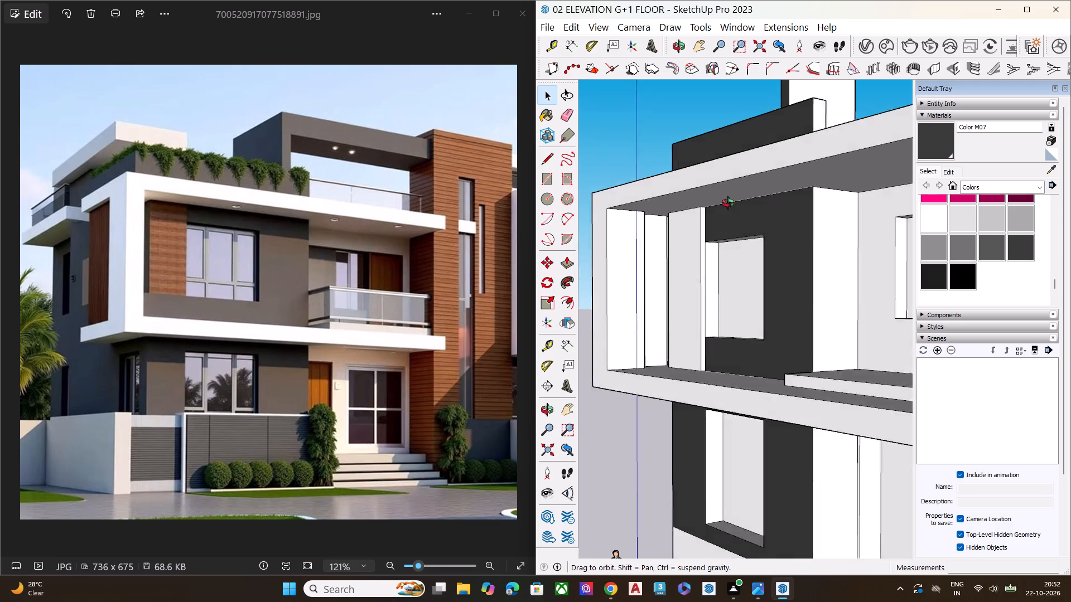
middle_click_drag(728, 203, 1070, 315)
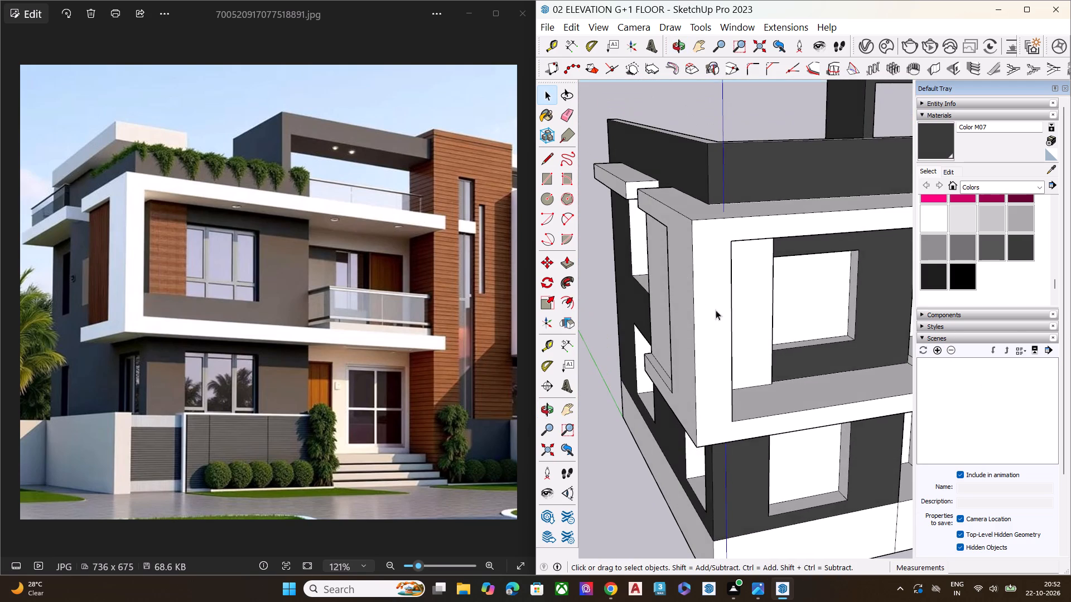
scroll(665, 265, "down", 6)
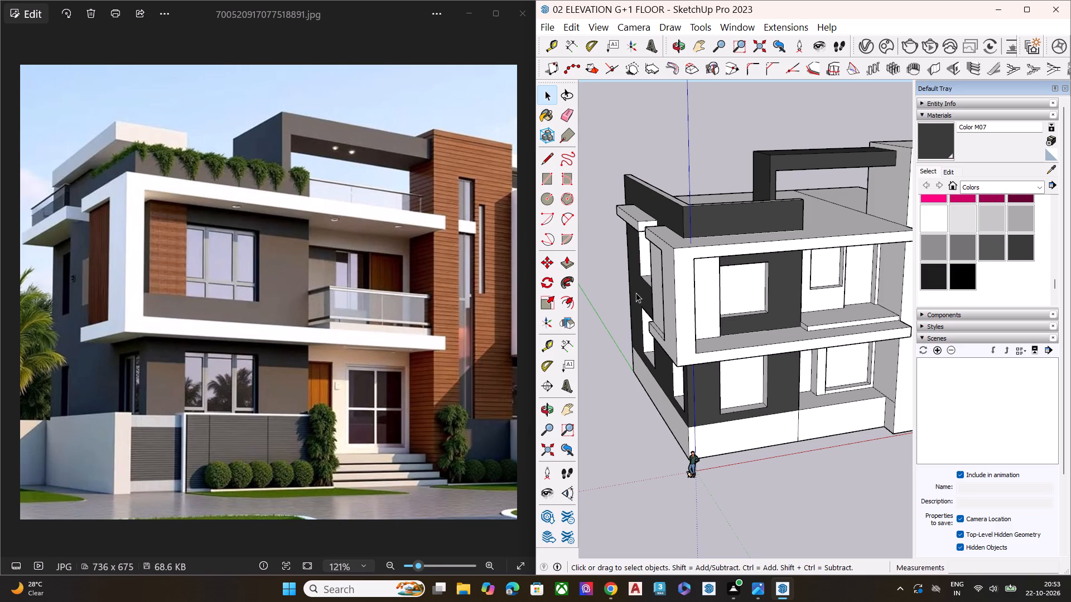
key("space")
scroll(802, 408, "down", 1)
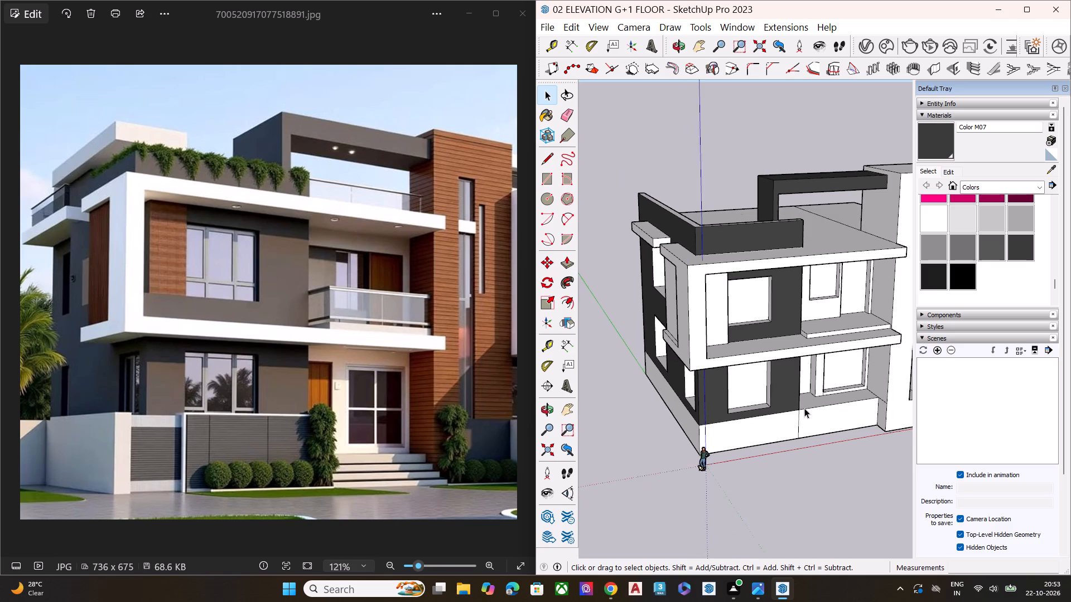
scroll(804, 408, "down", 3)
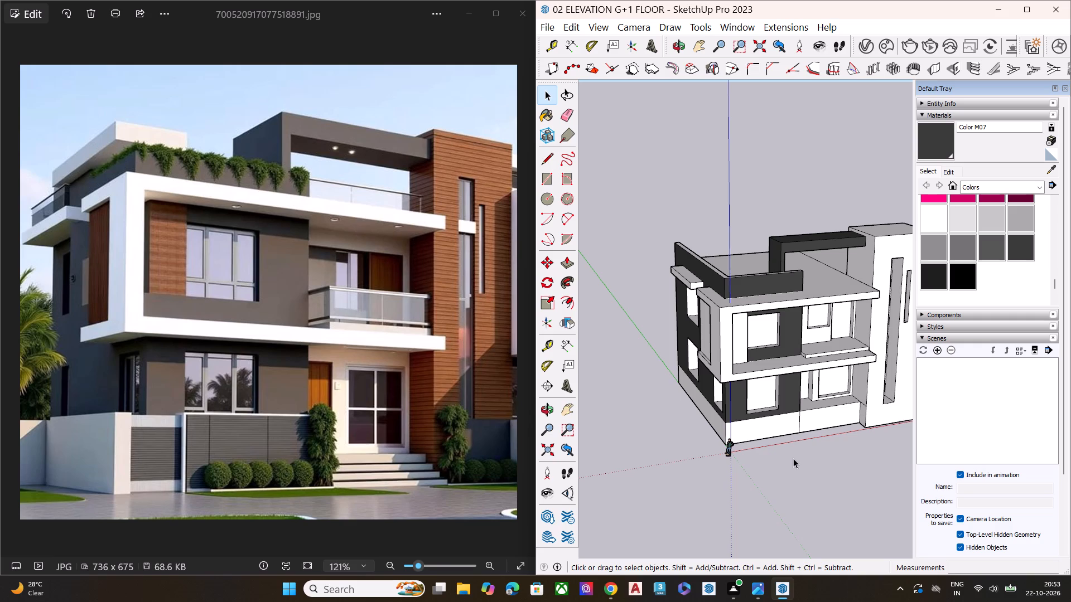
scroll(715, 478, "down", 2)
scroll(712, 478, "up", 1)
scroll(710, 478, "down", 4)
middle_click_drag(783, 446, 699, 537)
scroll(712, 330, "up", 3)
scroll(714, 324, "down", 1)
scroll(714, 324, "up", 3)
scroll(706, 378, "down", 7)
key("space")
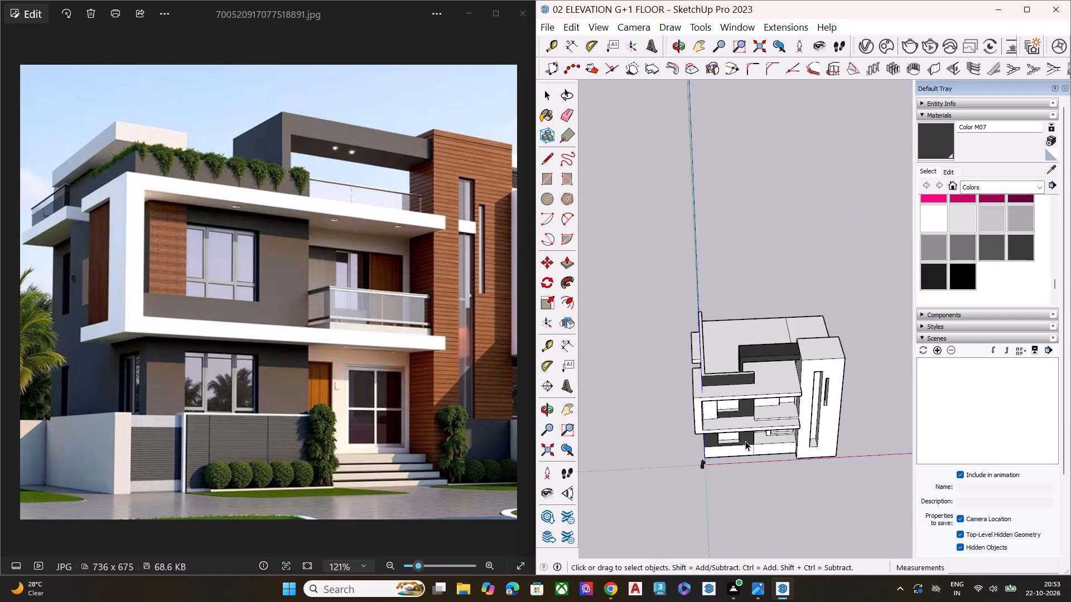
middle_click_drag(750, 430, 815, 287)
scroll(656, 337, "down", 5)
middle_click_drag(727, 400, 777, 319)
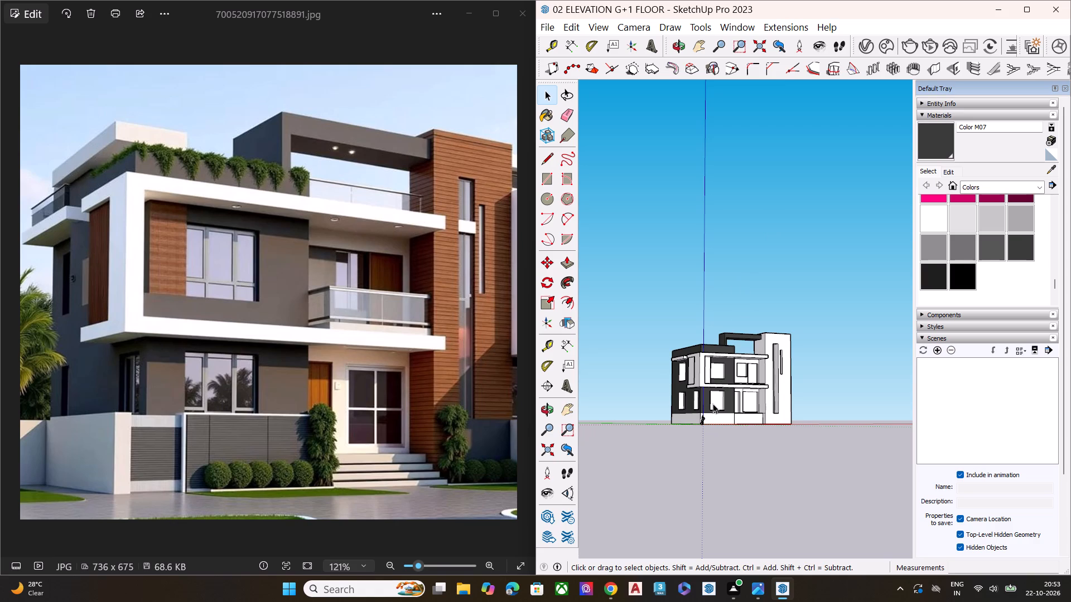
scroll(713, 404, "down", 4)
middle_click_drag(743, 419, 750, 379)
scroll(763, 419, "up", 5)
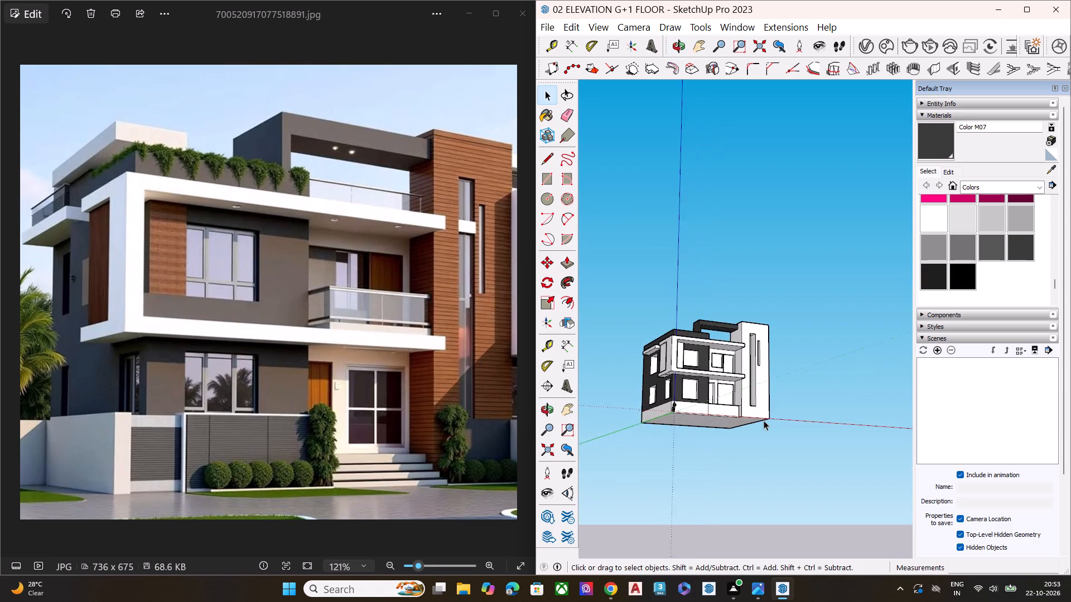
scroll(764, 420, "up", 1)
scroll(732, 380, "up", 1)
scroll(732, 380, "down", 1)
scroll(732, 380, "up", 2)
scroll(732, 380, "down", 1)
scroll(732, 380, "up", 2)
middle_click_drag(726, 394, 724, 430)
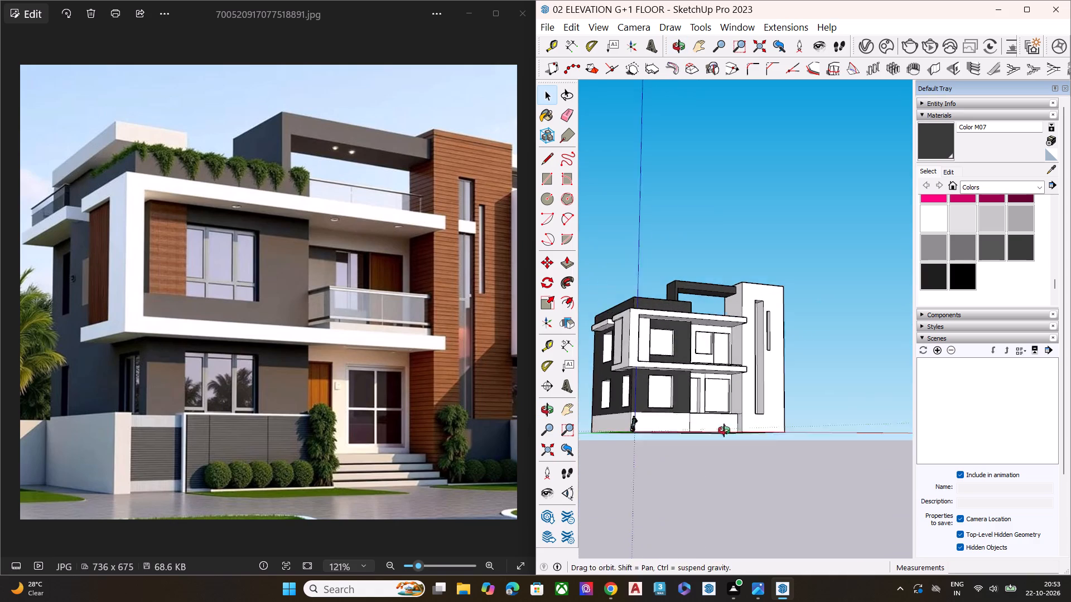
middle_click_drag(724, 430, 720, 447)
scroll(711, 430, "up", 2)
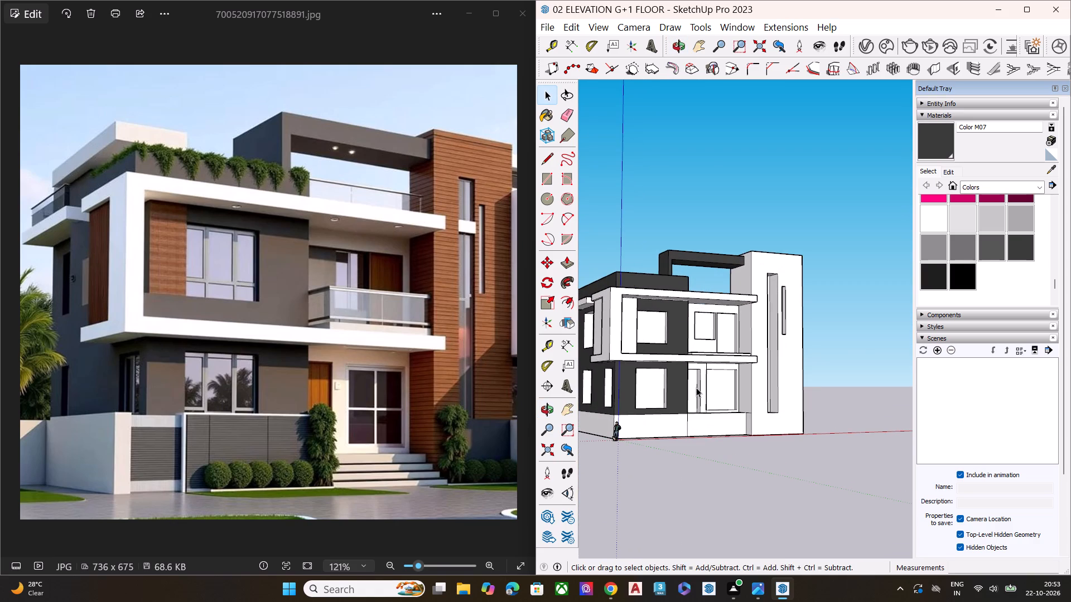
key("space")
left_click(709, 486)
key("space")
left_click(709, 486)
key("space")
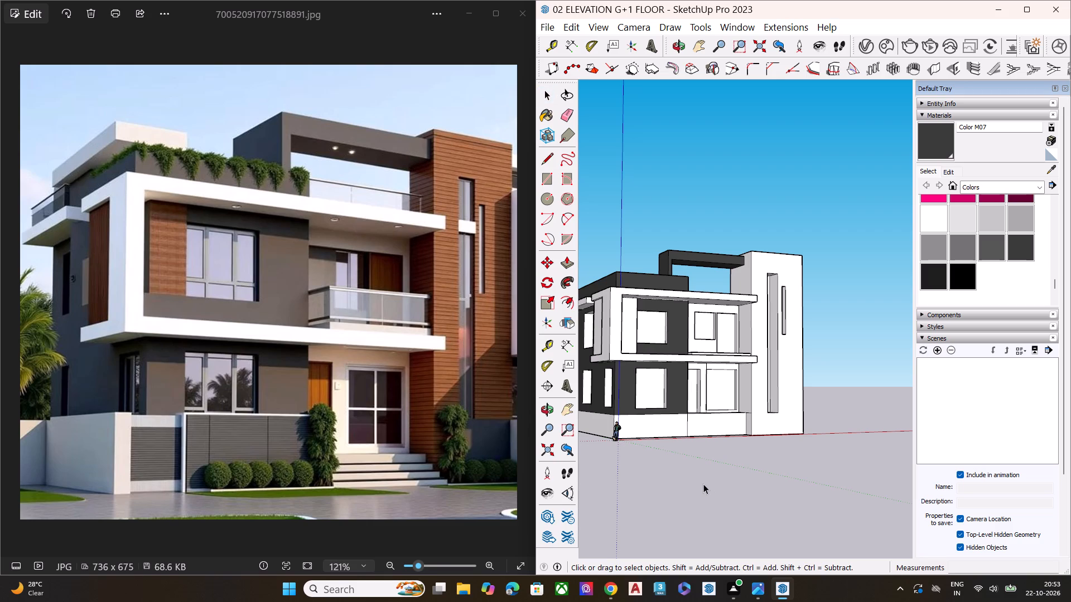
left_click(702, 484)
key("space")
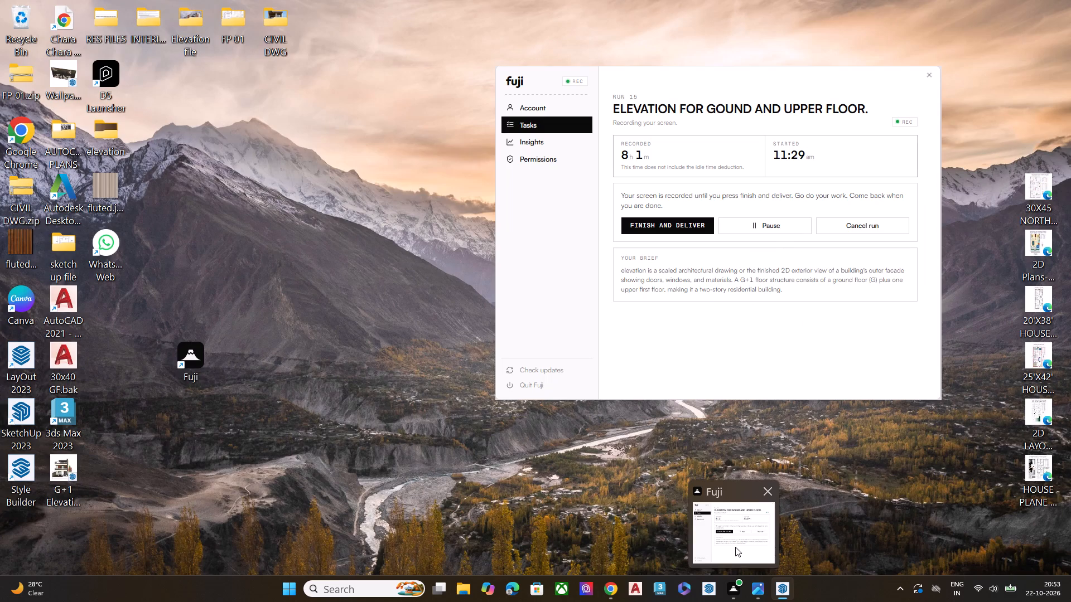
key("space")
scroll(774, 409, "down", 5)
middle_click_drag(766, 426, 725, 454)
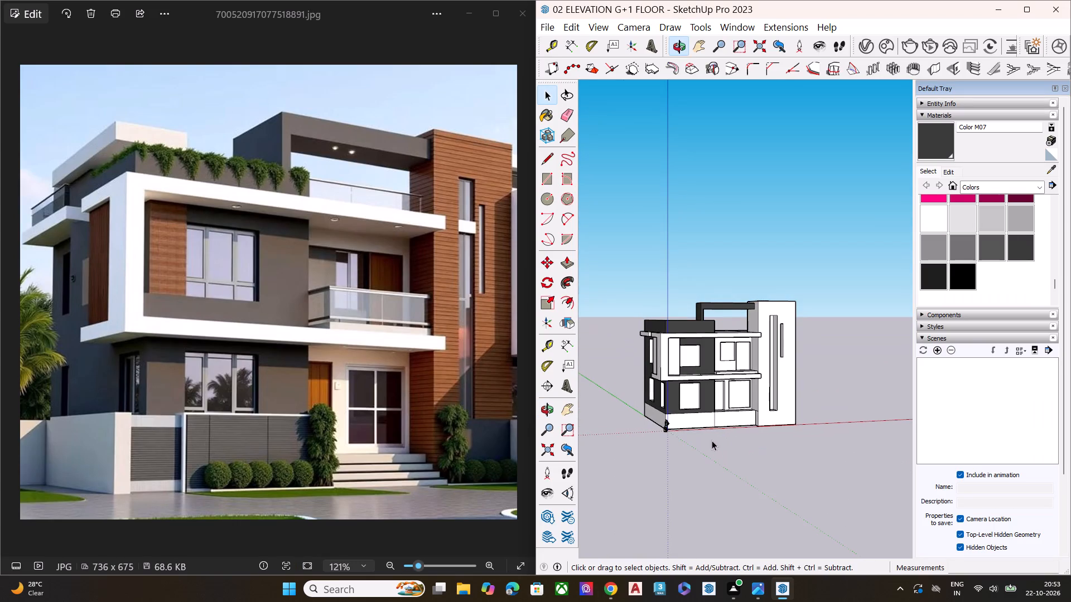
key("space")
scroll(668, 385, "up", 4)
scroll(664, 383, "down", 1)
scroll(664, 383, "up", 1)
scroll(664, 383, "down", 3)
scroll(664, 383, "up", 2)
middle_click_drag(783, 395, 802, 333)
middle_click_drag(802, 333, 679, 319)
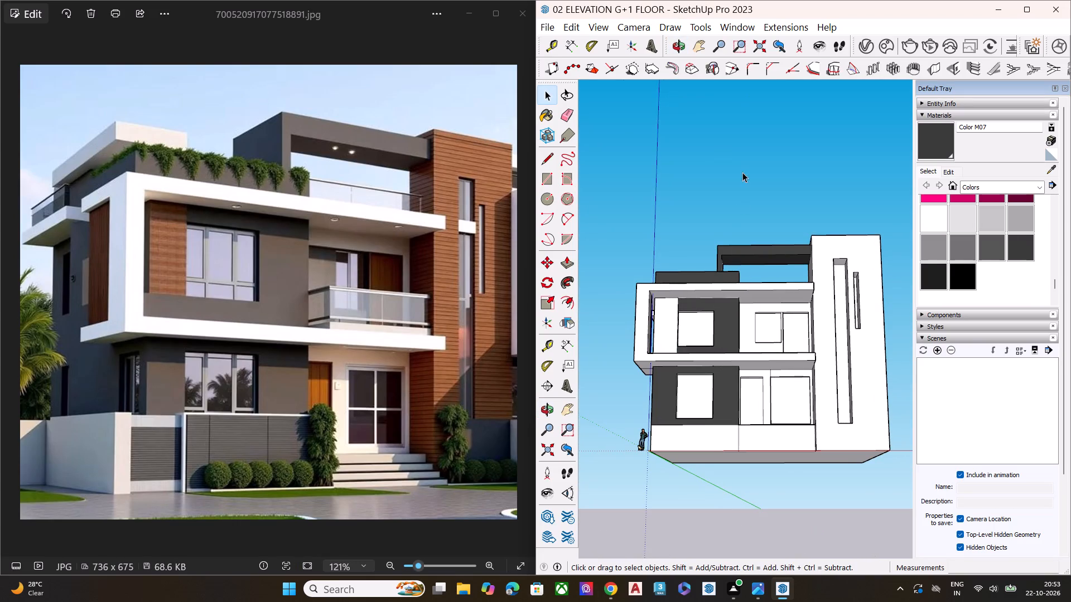
Open the V-Ray Asset Editor with material properties shown and look through the scene's Heather and Lily materials.
left_click(869, 42)
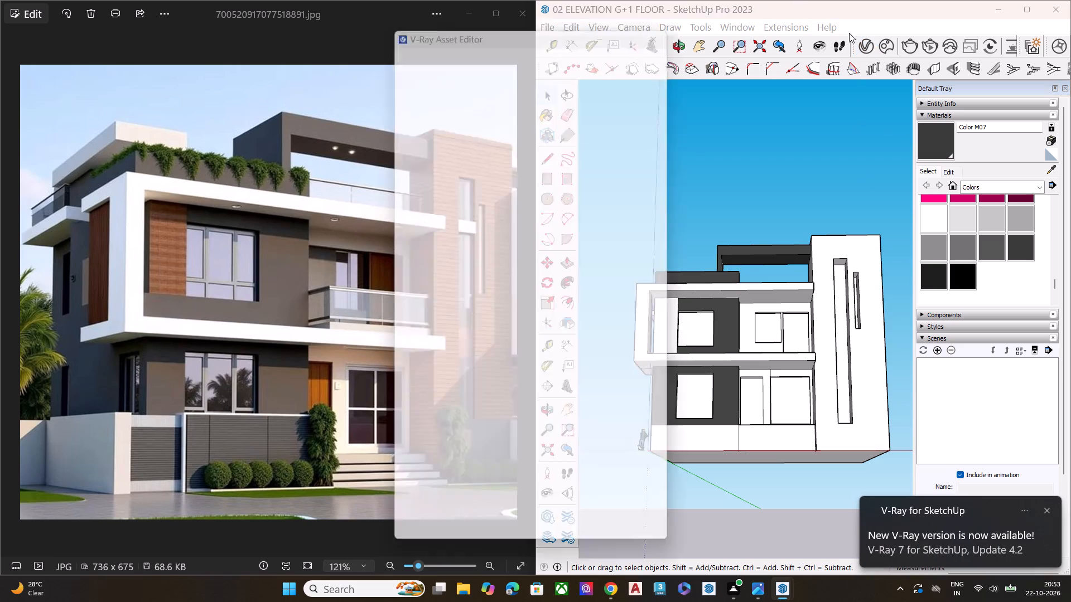
left_click(470, 116)
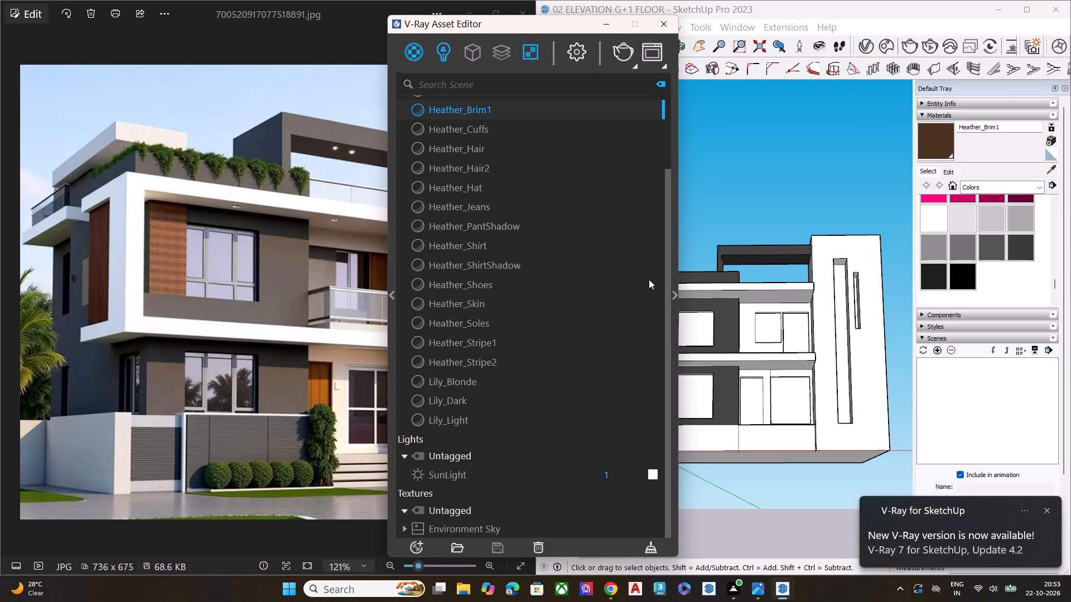
left_click(673, 297)
left_click(510, 130)
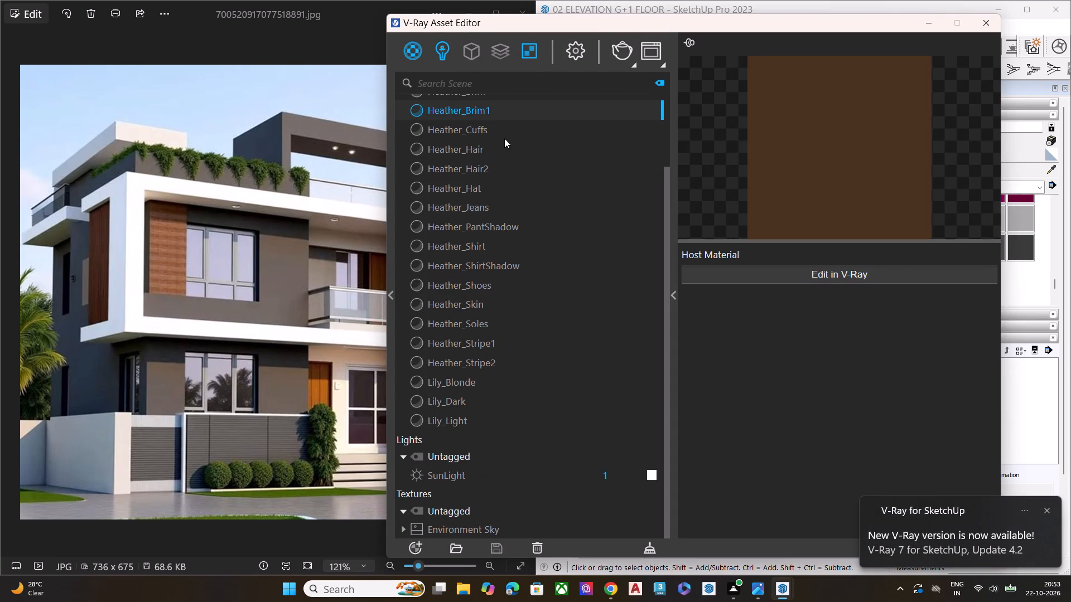
left_click(480, 151)
left_click(499, 119)
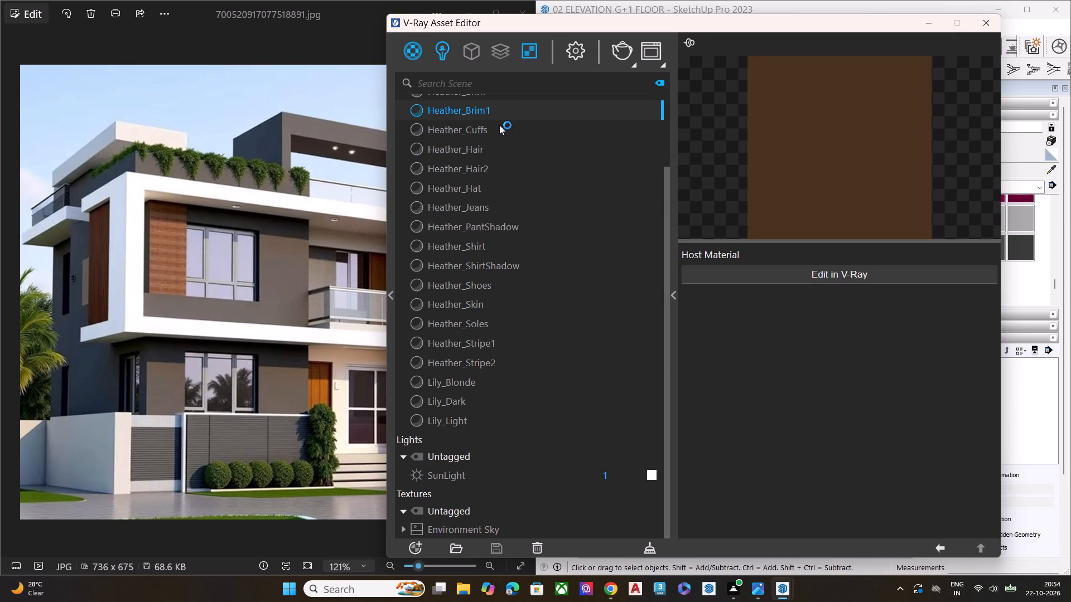
scroll(497, 133, "up", 1)
scroll(497, 133, "down", 1)
scroll(497, 133, "up", 4)
left_click(481, 159)
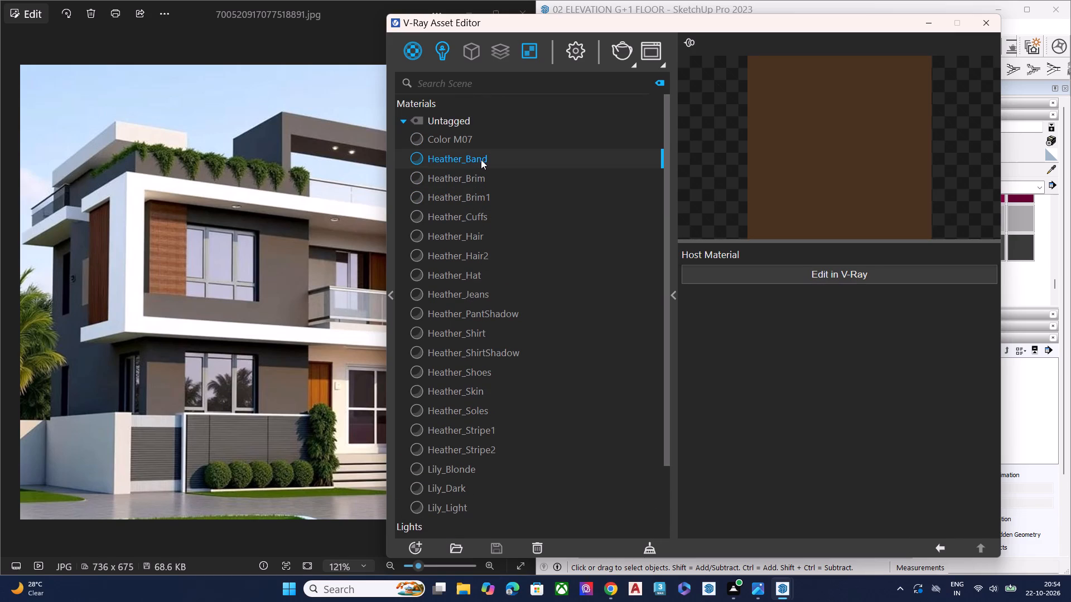
left_click(484, 133)
left_click(482, 161)
left_click(479, 179)
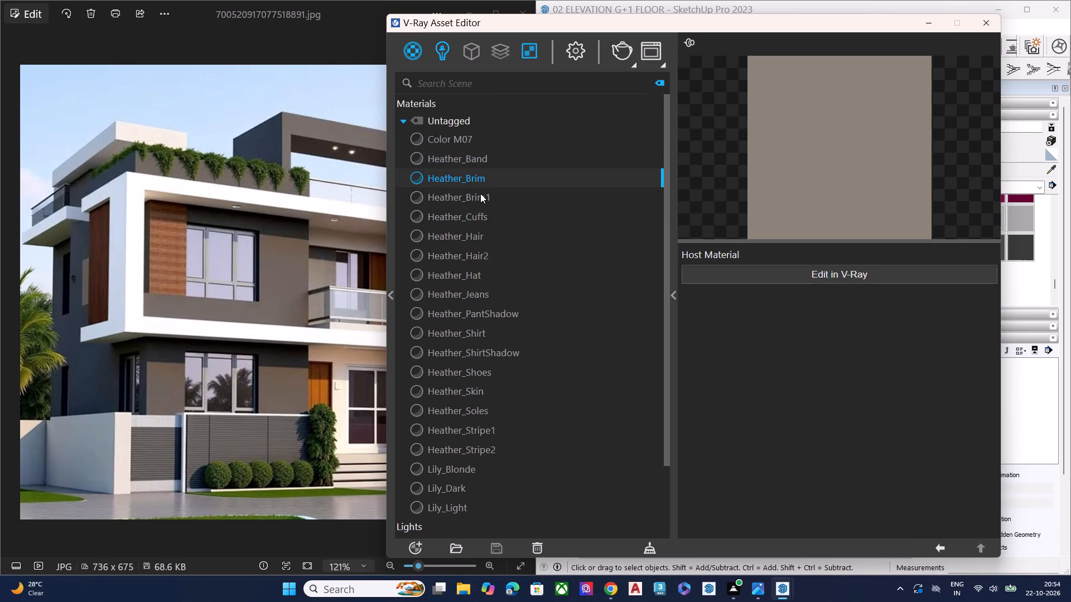
left_click(481, 194)
scroll(505, 245, "down", 3)
left_click(456, 385)
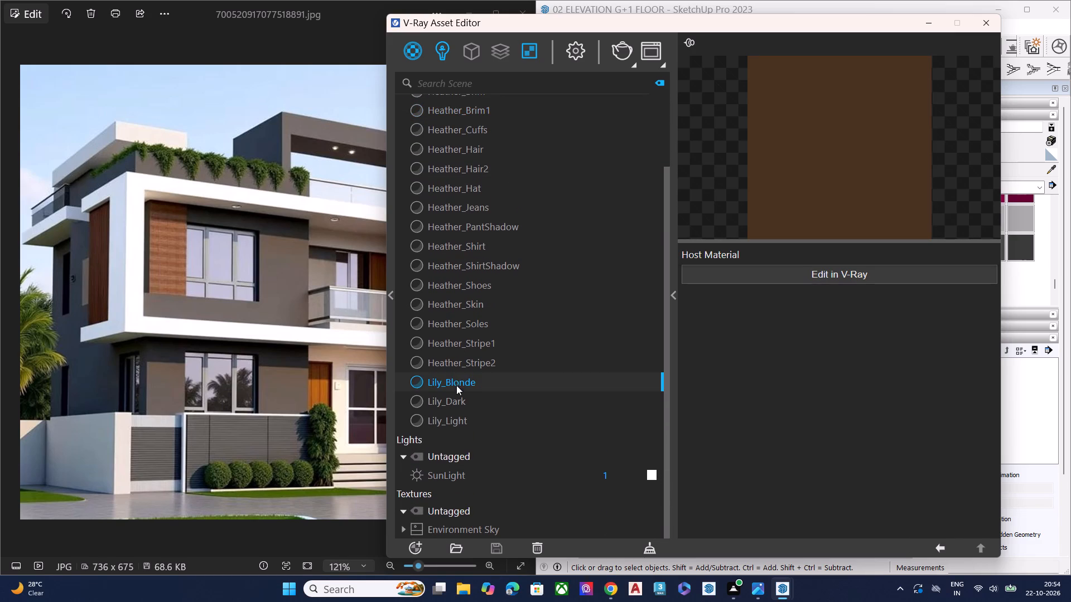
left_click(462, 405)
left_click(463, 421)
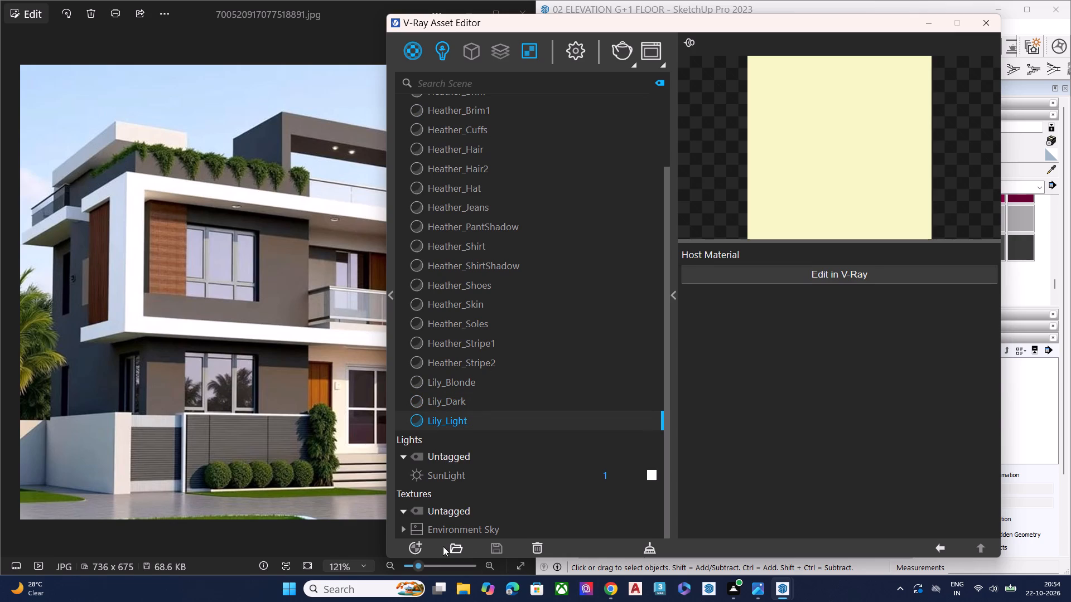
Create a new Generic V-Ray material.
left_click(419, 547)
left_click(437, 528)
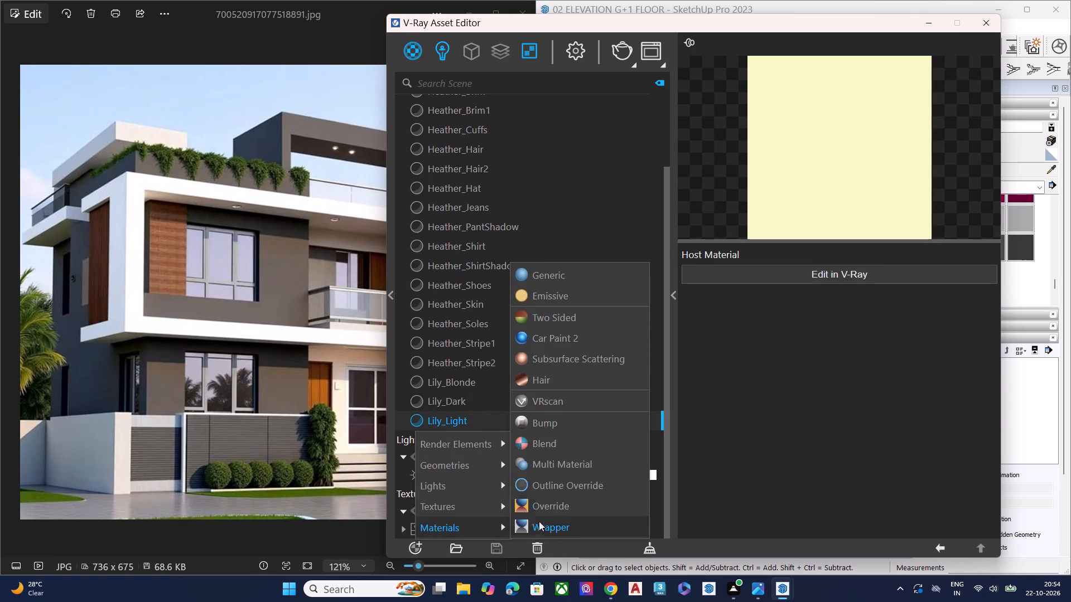
left_click(547, 270)
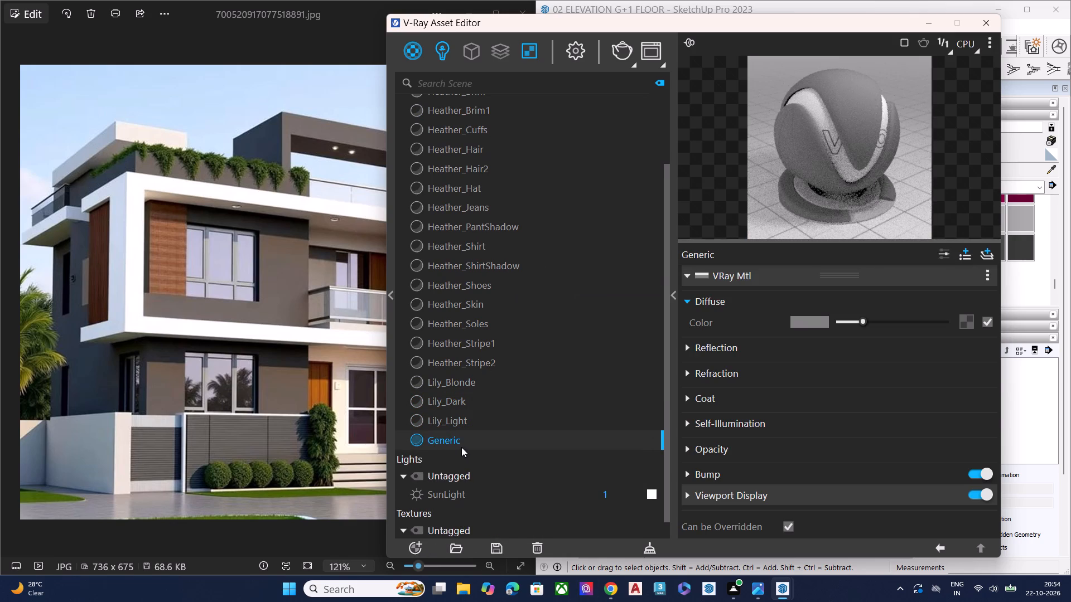
Rename the new Generic material as NIMBU SHOWER.
right_click(465, 436)
left_click(522, 319)
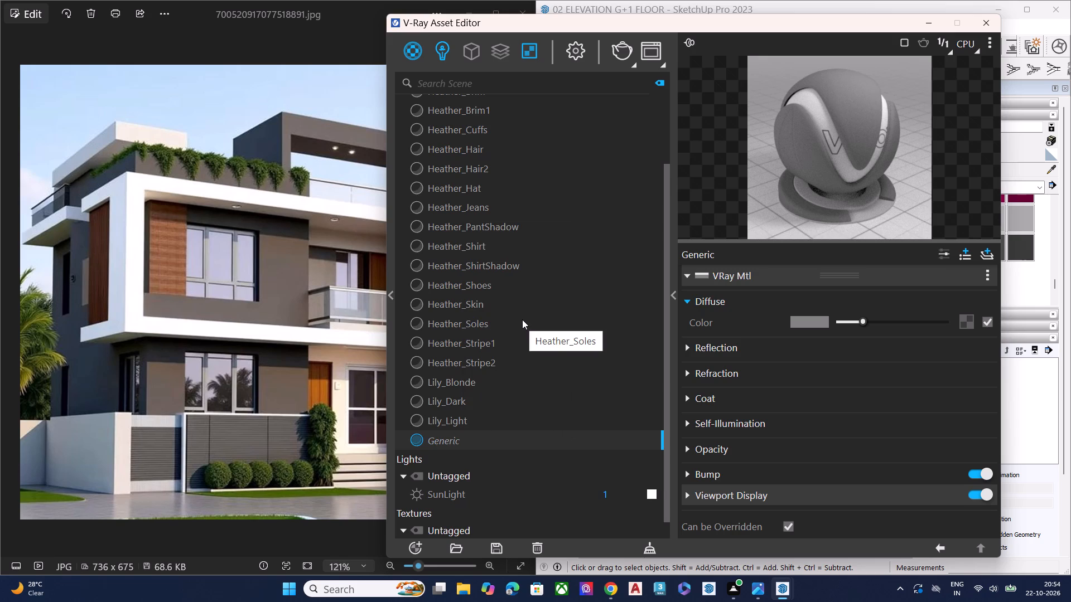
key("BackSpace")
key("BackSpace")
key("BackSpace")
key("BackSpace")
key("BackSpace")
key("BackSpace")
key("BackSpace")
key("BackSpace")
key("BackSpace")
key("BackSpace")
key("BackSpace")
key("r")
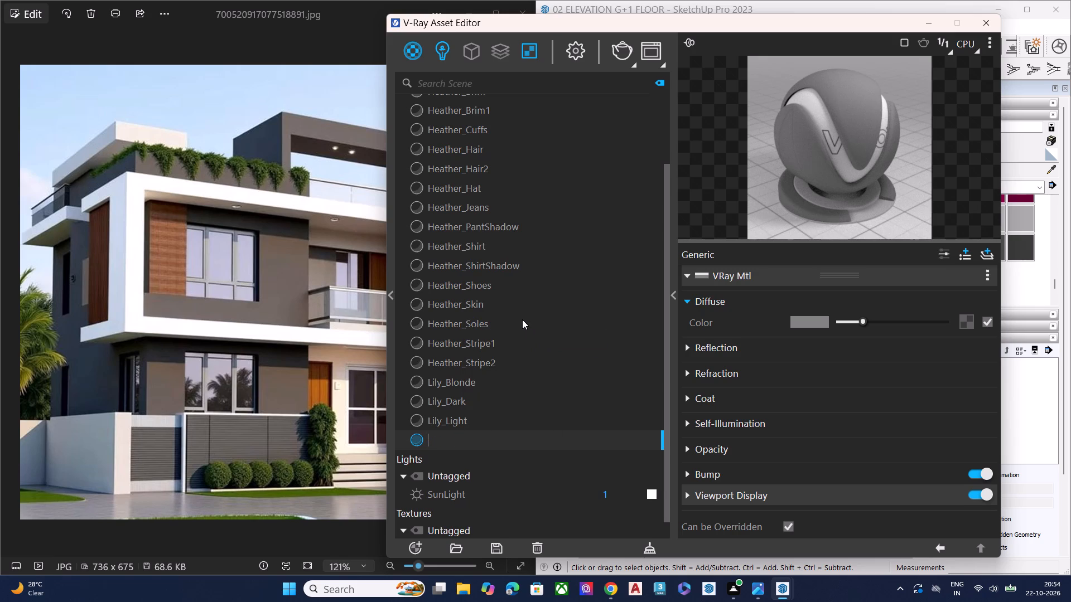
key("BackSpace")
key("BackSpace")
type("NIMBU")
key("space")
type("SHOWER")
key("Return")
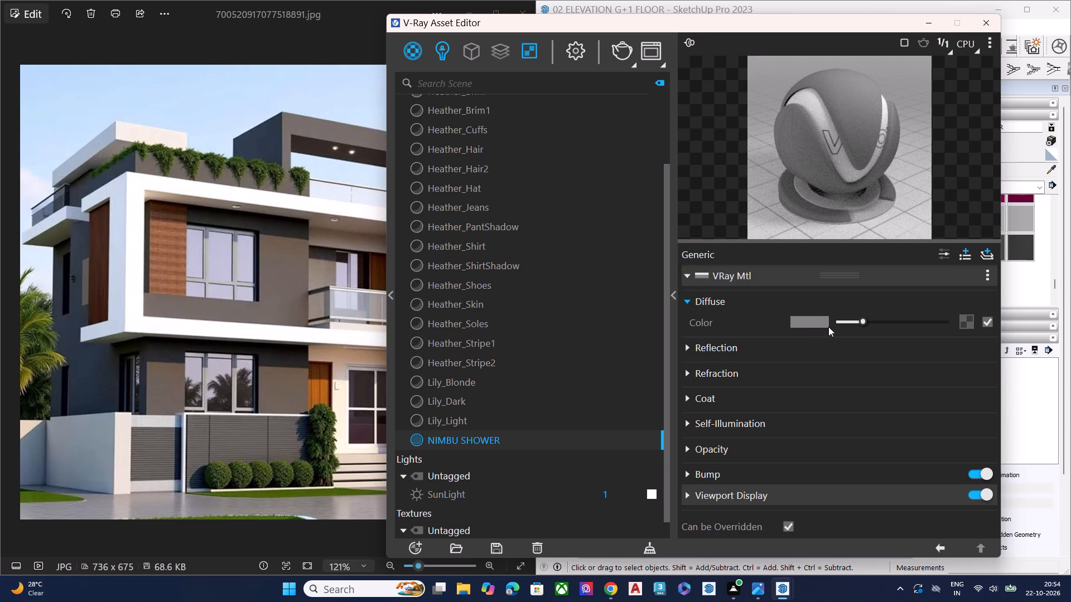
Set the NIMBU SHOWER diffuse colour to RGB 185, 187, 178 using the 0 to 255 range, and close the Asset Editor.
left_click(811, 327)
left_click(612, 201)
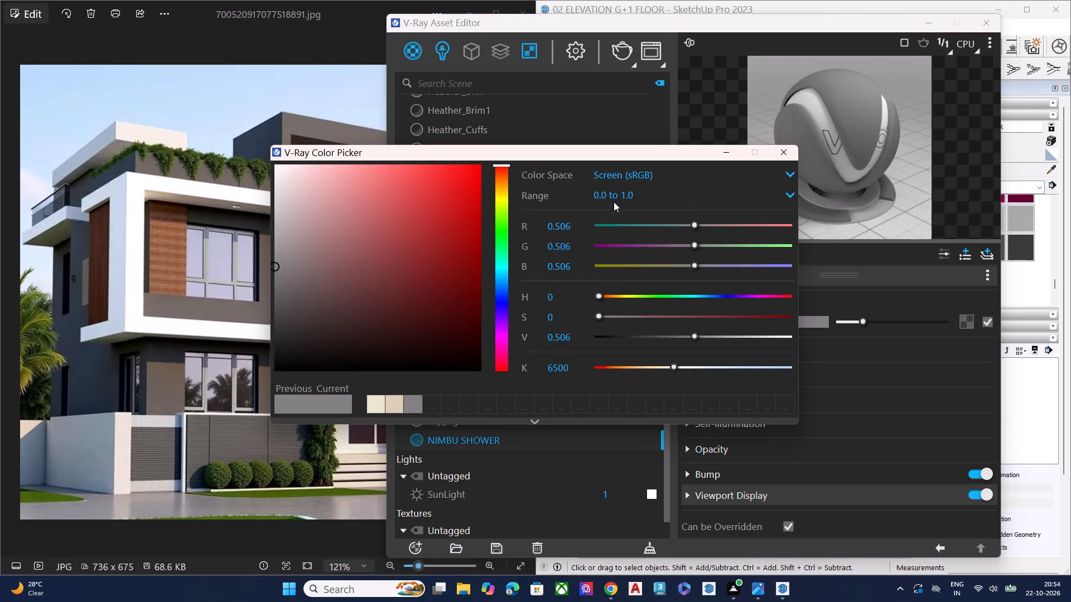
left_click(619, 195)
left_click(634, 240)
left_click(576, 224)
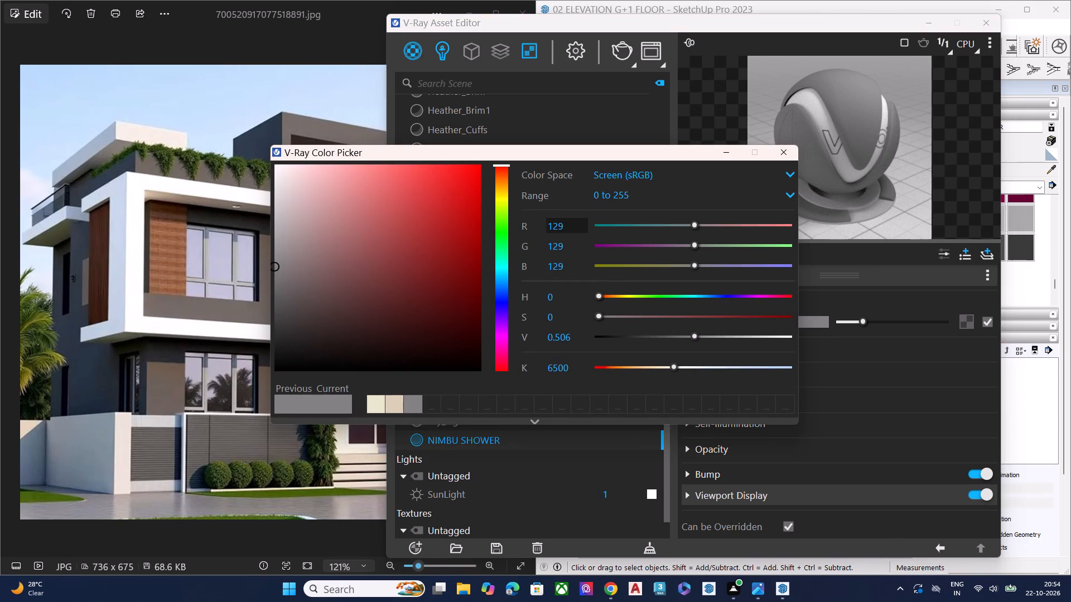
key("BackSpace")
key("BackSpace")
key("BackSpace")
key("BackSpace")
key("1")
type("85")
key("Return")
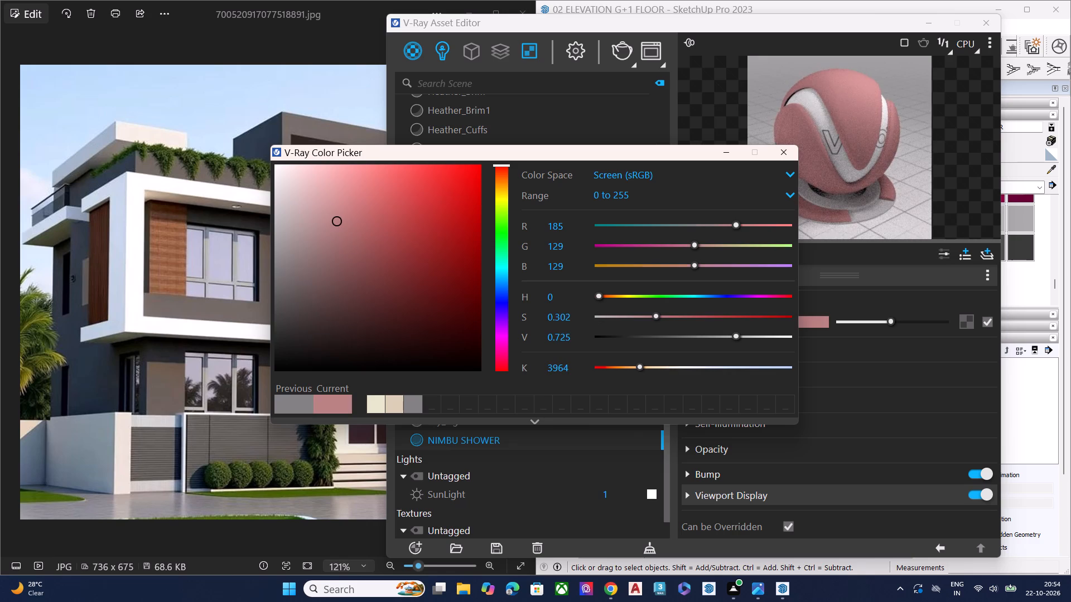
left_click(567, 246)
key("BackSpace")
key("BackSpace")
key("BackSpace")
key("BackSpace")
key("BackSpace")
key("BackSpace")
key("BackSpace")
type("187")
key("Return")
left_click(576, 267)
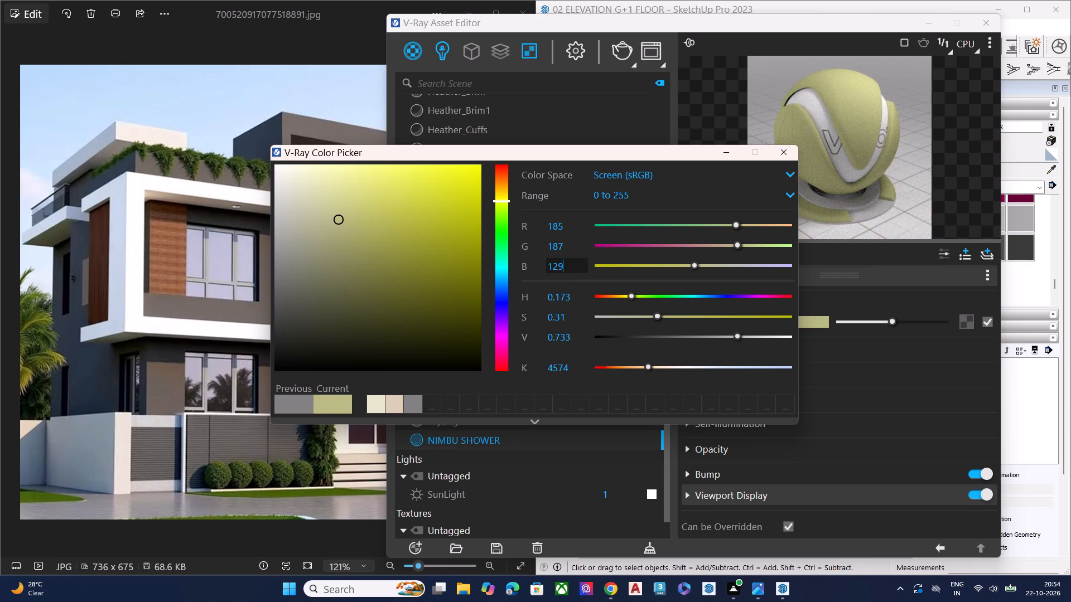
key("BackSpace")
key("BackSpace")
key("BackSpace")
key("BackSpace")
key("BackSpace")
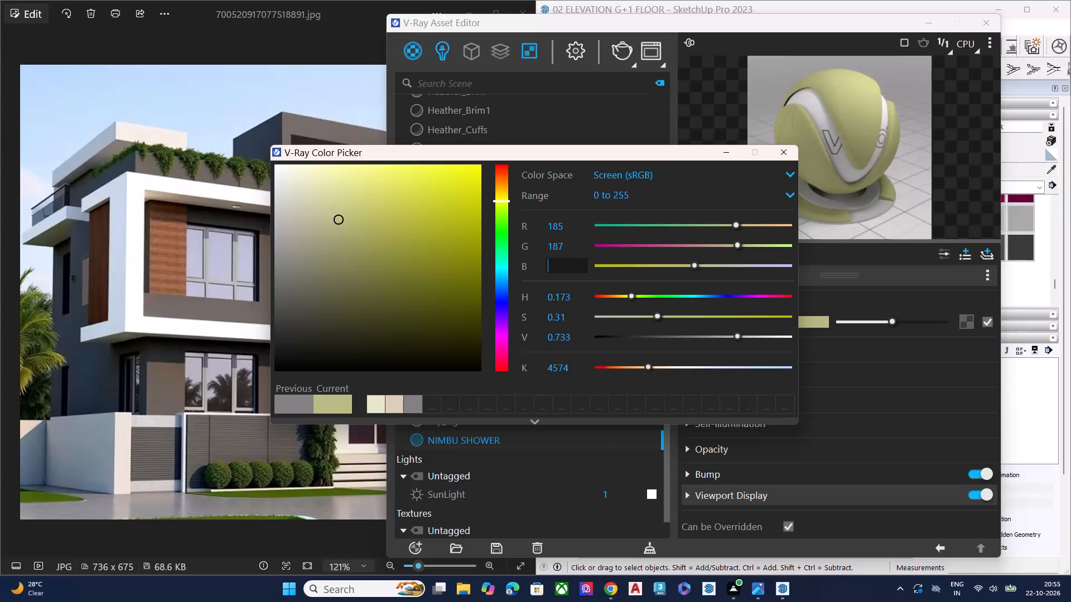
type("178")
key("Return")
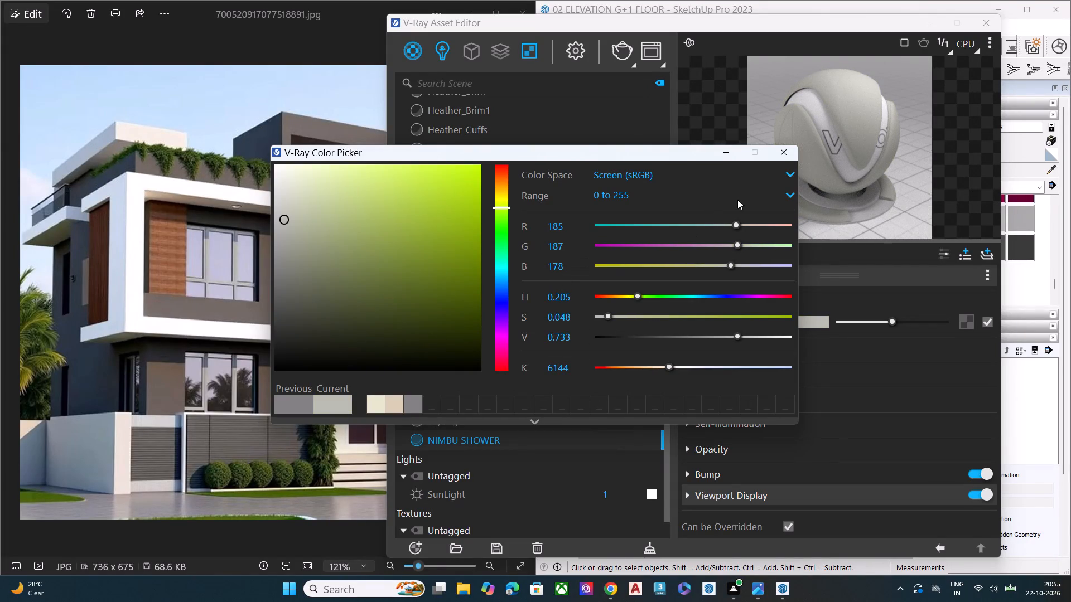
left_click(787, 153)
left_click(478, 440)
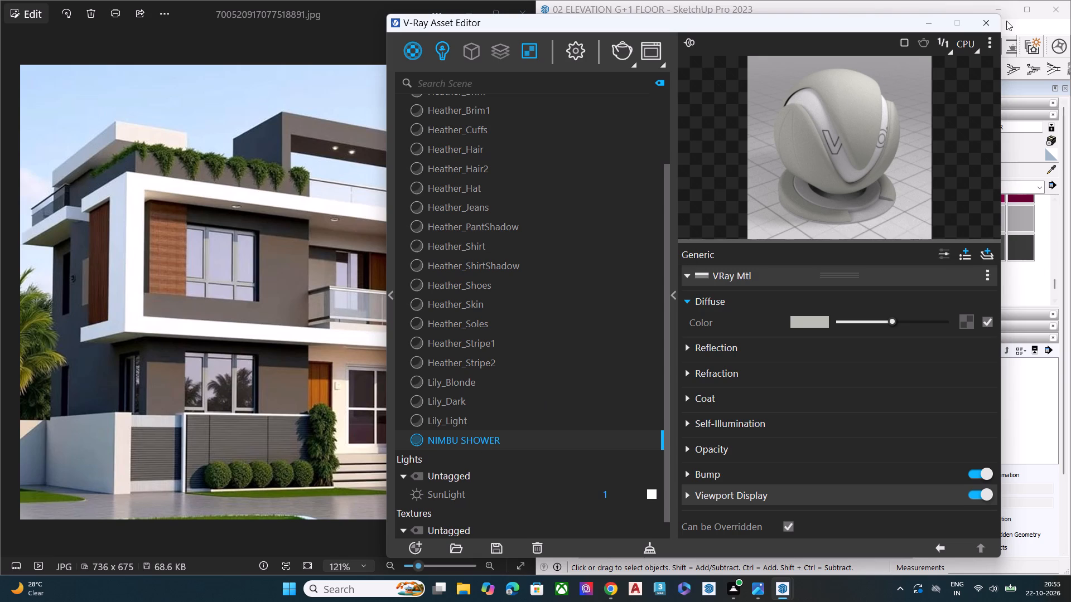
left_click(991, 21)
Paint the faces of the projecting ledge above the upper-floor side-wall window with NIMBU SHOWER.
left_click(938, 143)
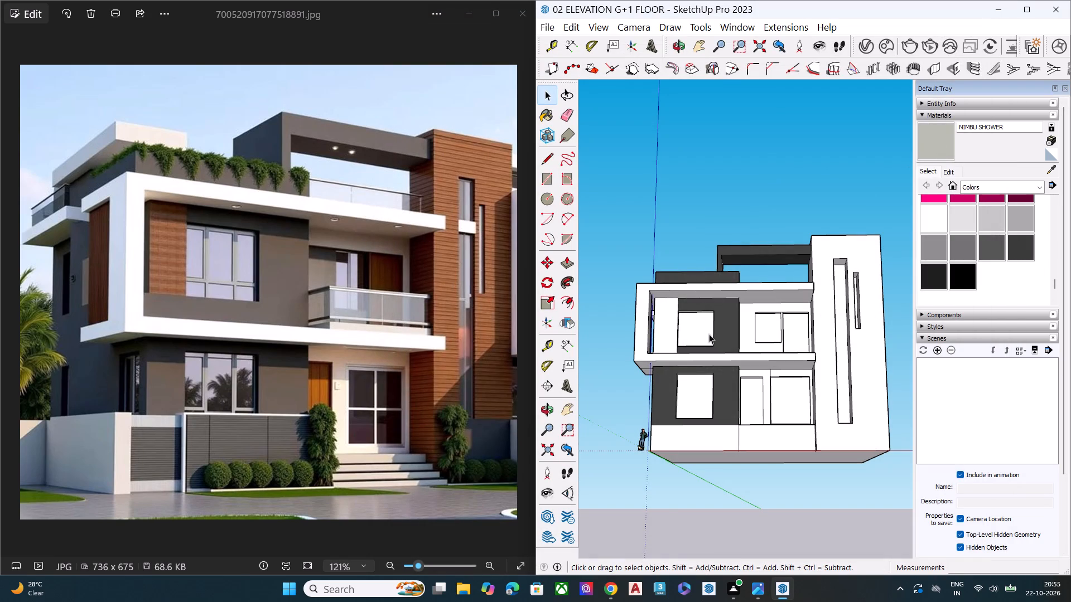
scroll(718, 303, "down", 6)
middle_click_drag(734, 347, 846, 475)
scroll(703, 312, "up", 8)
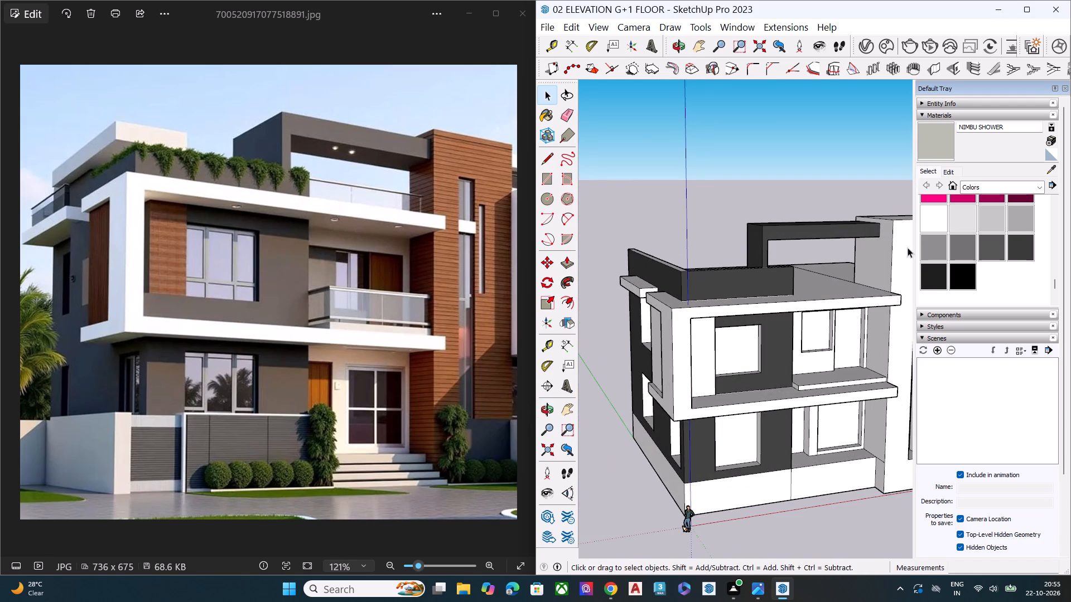
left_click(937, 139)
scroll(673, 289, "down", 2)
scroll(652, 279, "up", 1)
scroll(652, 279, "down", 1)
scroll(651, 279, "up", 5)
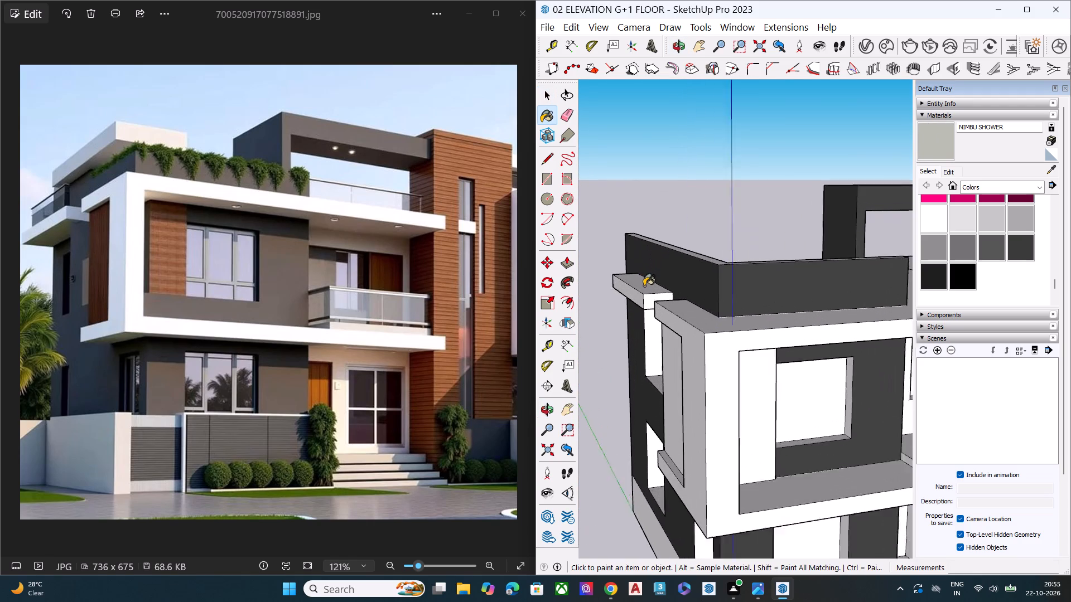
scroll(644, 286, "up", 2)
left_click(644, 286)
left_click(637, 300)
left_click(652, 303)
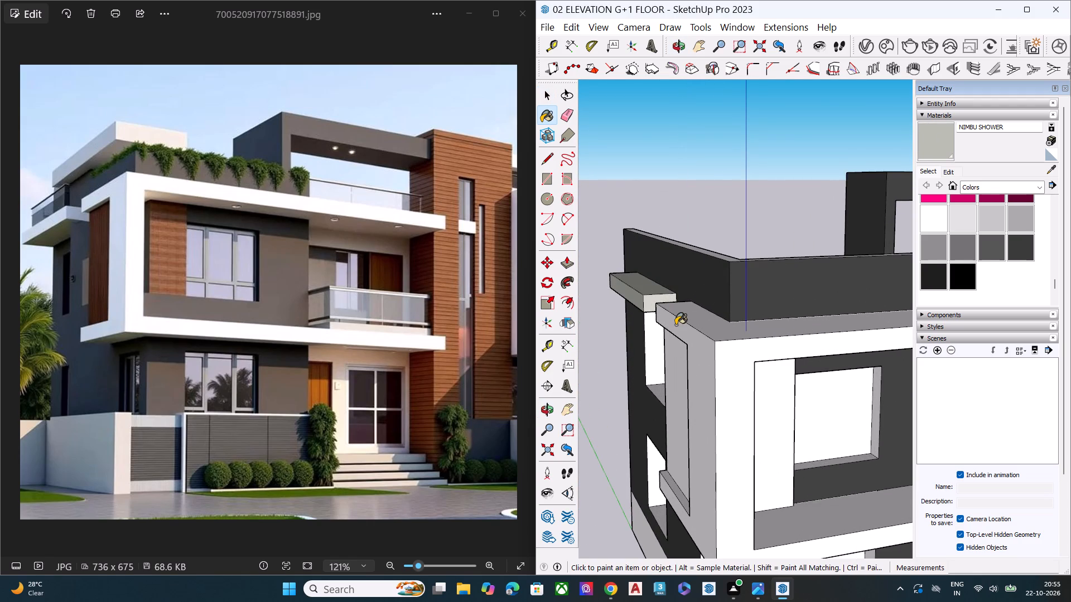
Paint the side and front faces of the upper-floor box frame with NIMBU SHOWER.
middle_click_drag(693, 306, 790, 226)
left_click(782, 297)
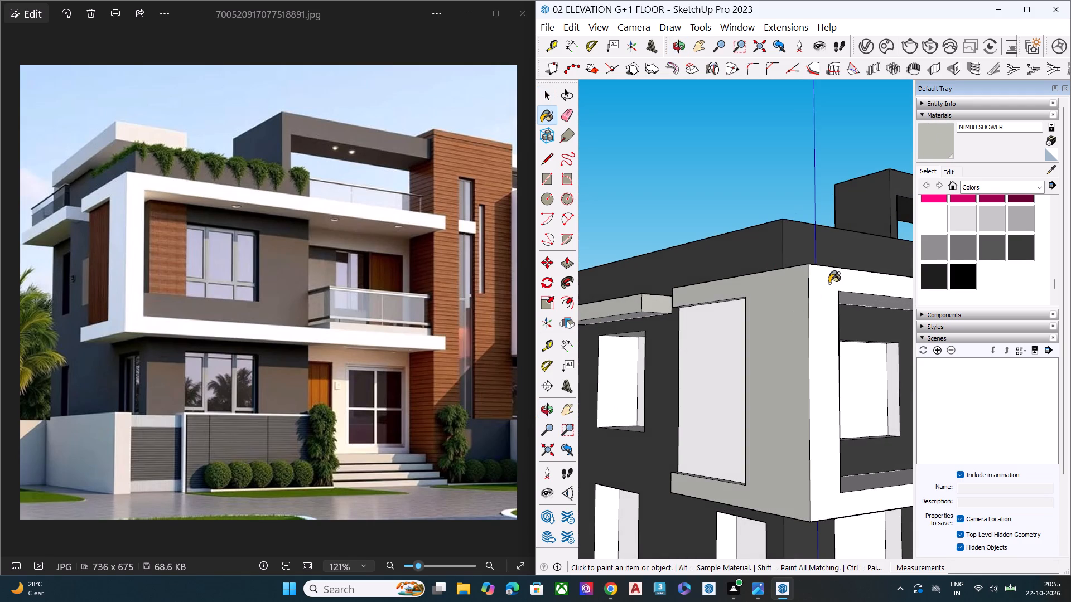
left_click(829, 283)
Paint the roof slab's underside and the upper-floor balcony back wall around its openings with NIMBU SHOWER.
middle_click_drag(800, 347, 691, 343)
scroll(698, 338, "down", 9)
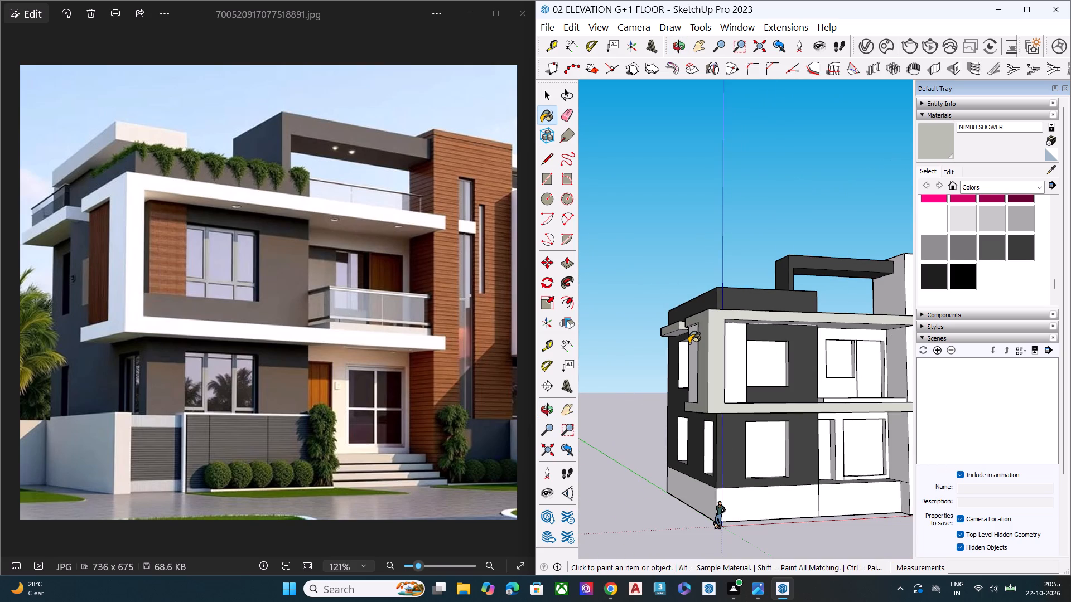
middle_click_drag(861, 351, 857, 274)
scroll(854, 290, "up", 4)
scroll(845, 337, "down", 1)
scroll(845, 337, "up", 2)
scroll(845, 337, "down", 1)
scroll(845, 337, "up", 2)
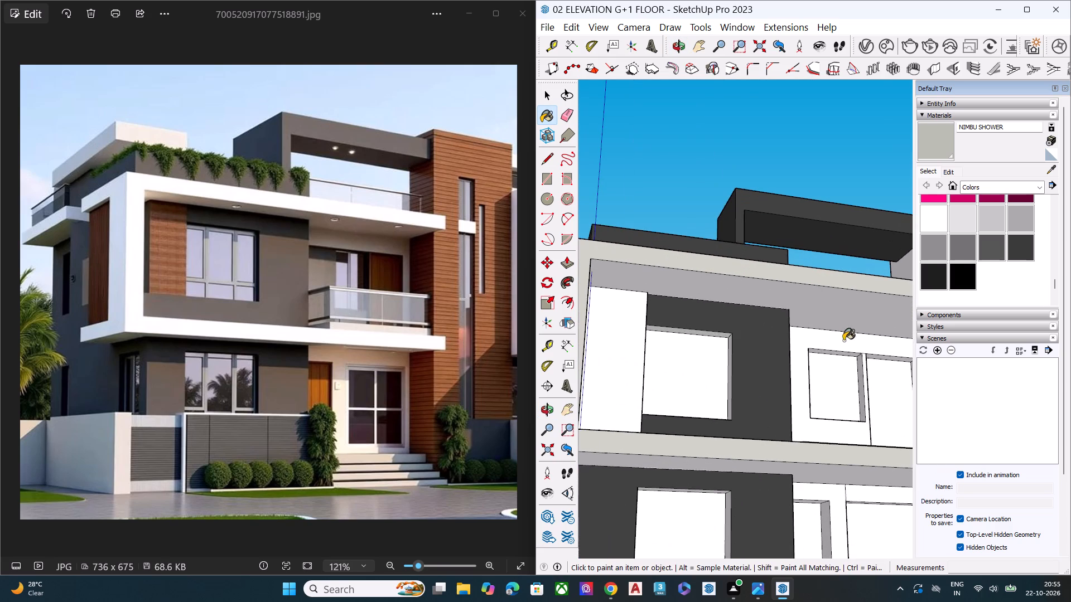
left_click(838, 312)
left_click(831, 339)
Paint the ground-floor entrance wall around the door and the large opening with NIMBU SHOWER.
scroll(731, 368, "down", 2)
scroll(717, 365, "up", 1)
scroll(716, 365, "down", 6)
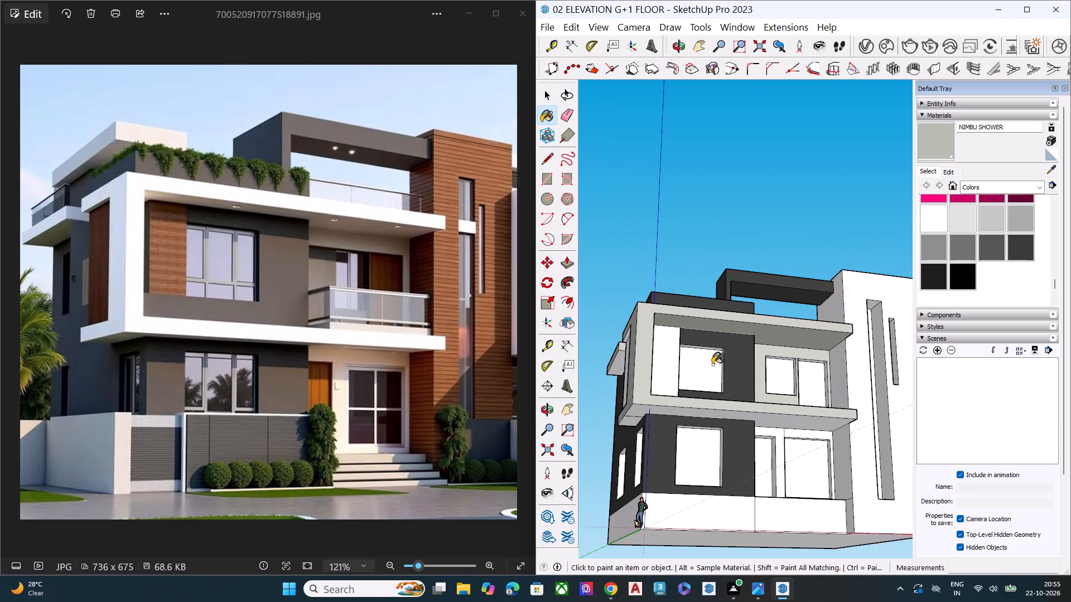
scroll(837, 363, "up", 6)
scroll(786, 379, "down", 2)
scroll(786, 379, "up", 3)
scroll(786, 379, "down", 5)
scroll(787, 382, "up", 1)
scroll(789, 384, "down", 1)
scroll(744, 472, "up", 6)
scroll(744, 473, "down", 1)
scroll(742, 474, "up", 1)
scroll(741, 477, "down", 2)
scroll(741, 477, "up", 3)
left_click(751, 455)
scroll(752, 431, "down", 10)
scroll(767, 425, "up", 5)
scroll(769, 430, "down", 1)
scroll(770, 431, "up", 3)
left_click(788, 437)
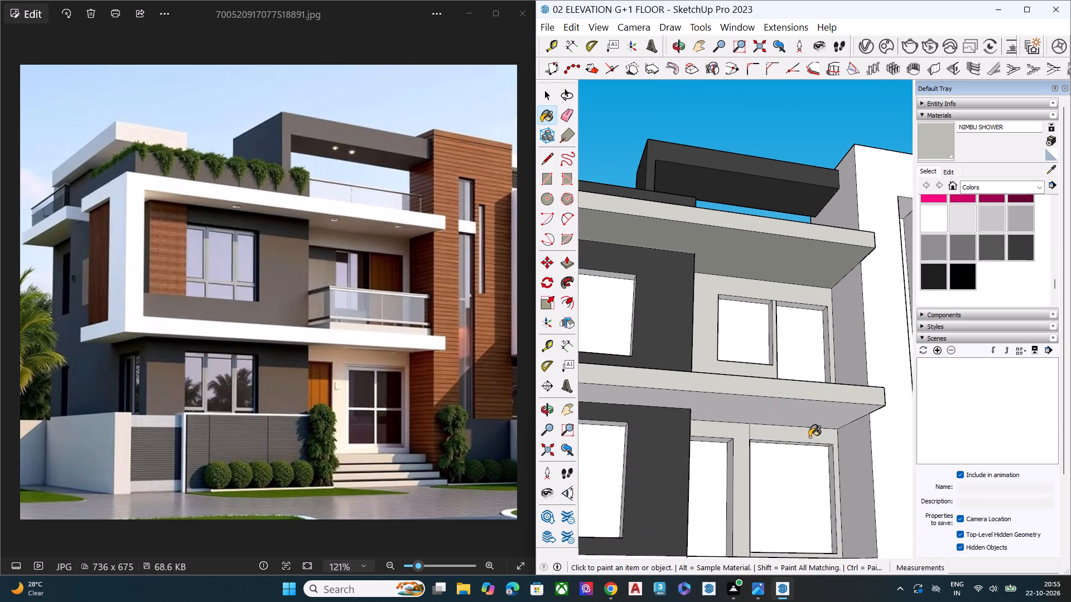
Paint the front and side undersides of the upper-floor box frame's bottom slab with NIMBU SHOWER.
scroll(831, 440, "down", 7)
scroll(798, 413, "up", 1)
scroll(798, 414, "down", 5)
middle_click_drag(803, 444, 845, 520)
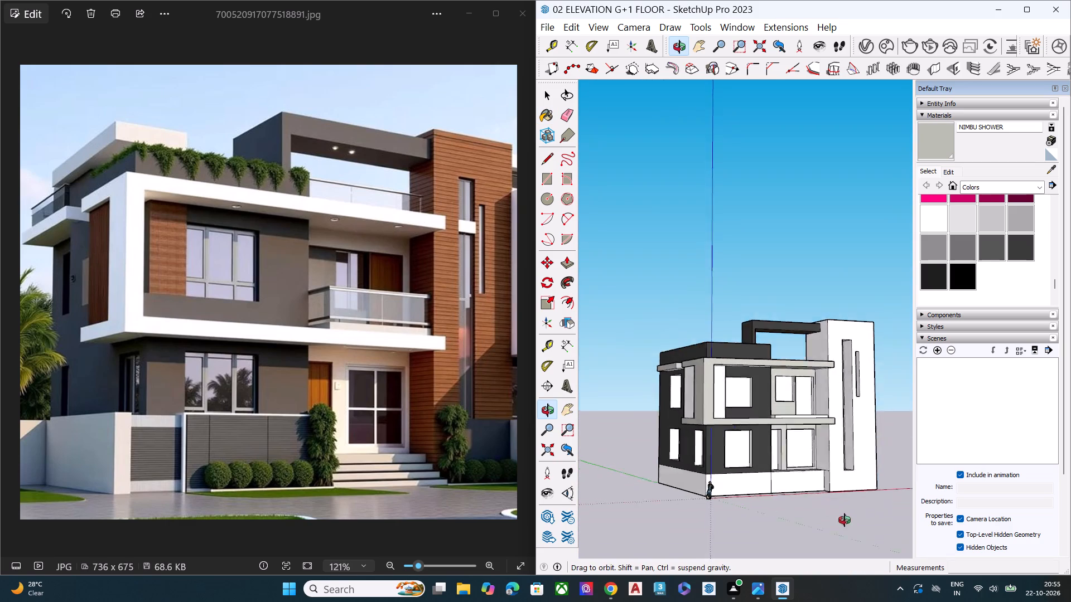
middle_click_drag(845, 520, 849, 531)
scroll(715, 428, "up", 10)
middle_click_drag(741, 424, 730, 240)
left_click(730, 324)
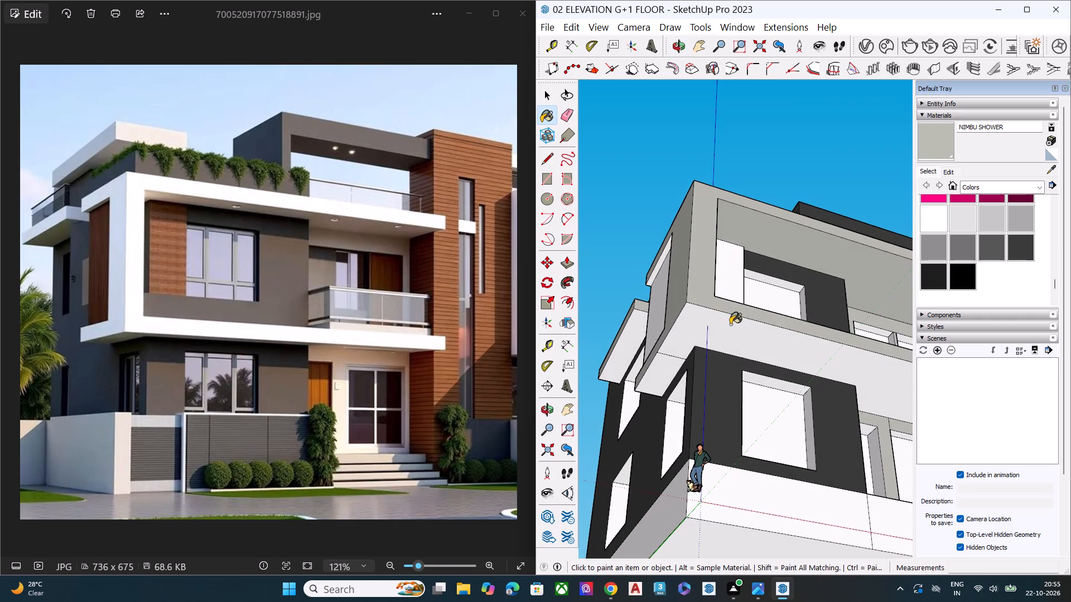
left_click(658, 368)
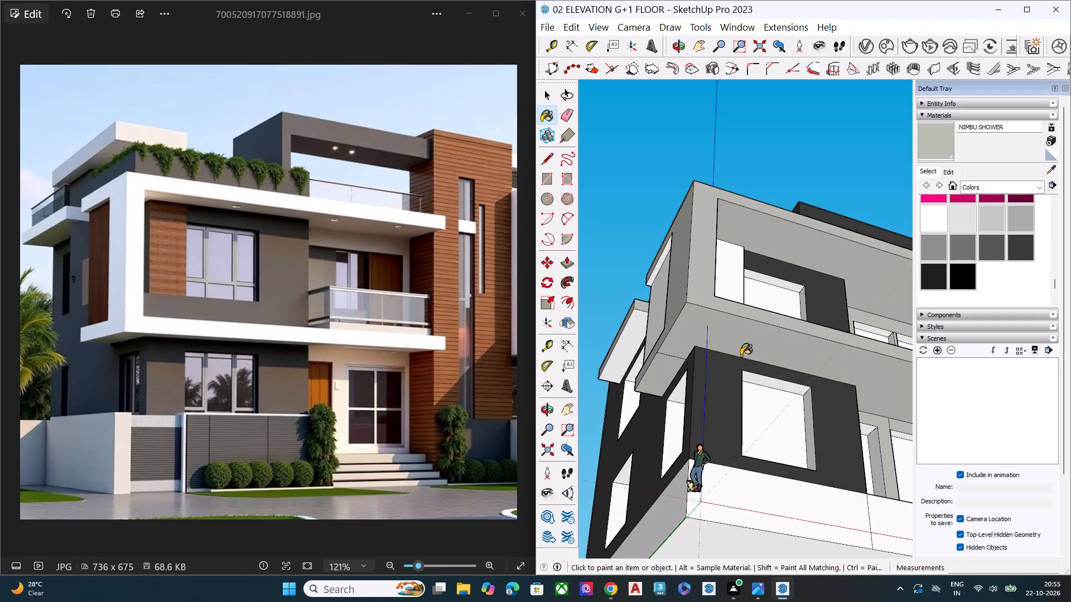
Erase the edge dividing the front and side undersides at the box frame's corner.
key("space")
key("e")
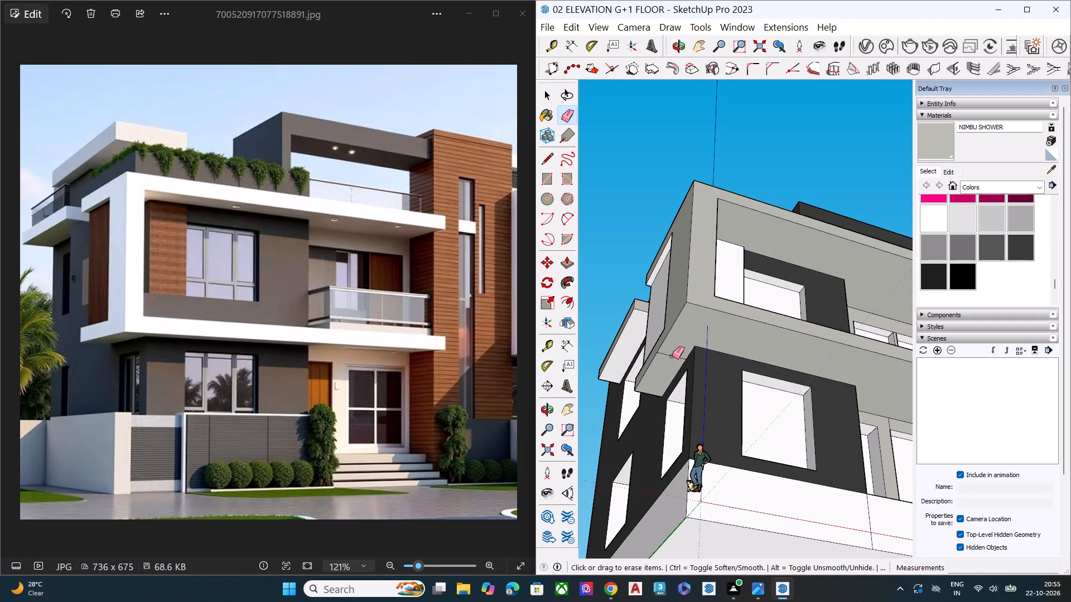
left_click(672, 356)
key("space")
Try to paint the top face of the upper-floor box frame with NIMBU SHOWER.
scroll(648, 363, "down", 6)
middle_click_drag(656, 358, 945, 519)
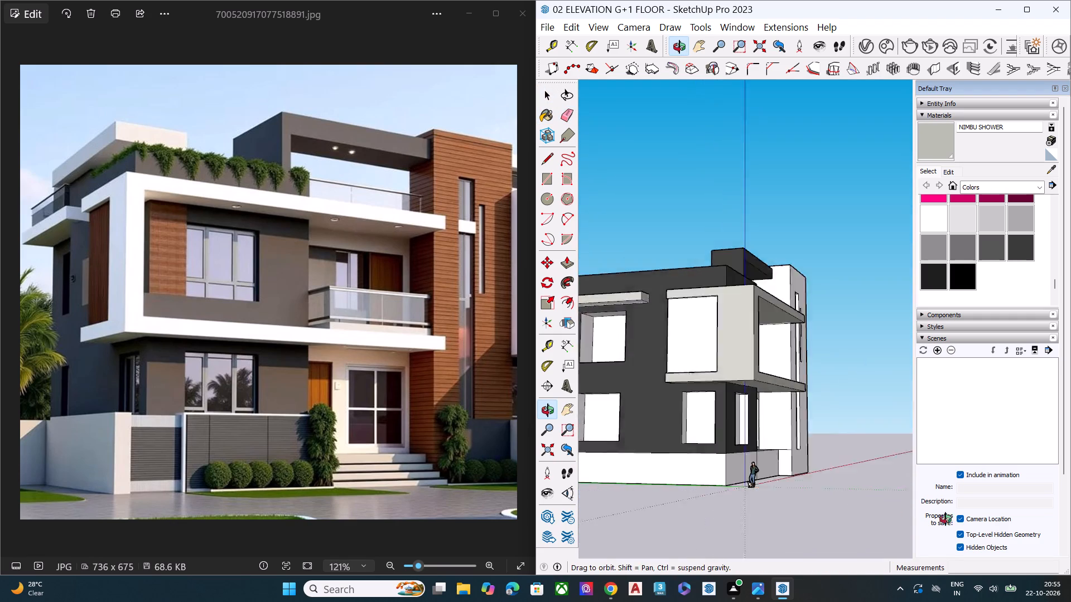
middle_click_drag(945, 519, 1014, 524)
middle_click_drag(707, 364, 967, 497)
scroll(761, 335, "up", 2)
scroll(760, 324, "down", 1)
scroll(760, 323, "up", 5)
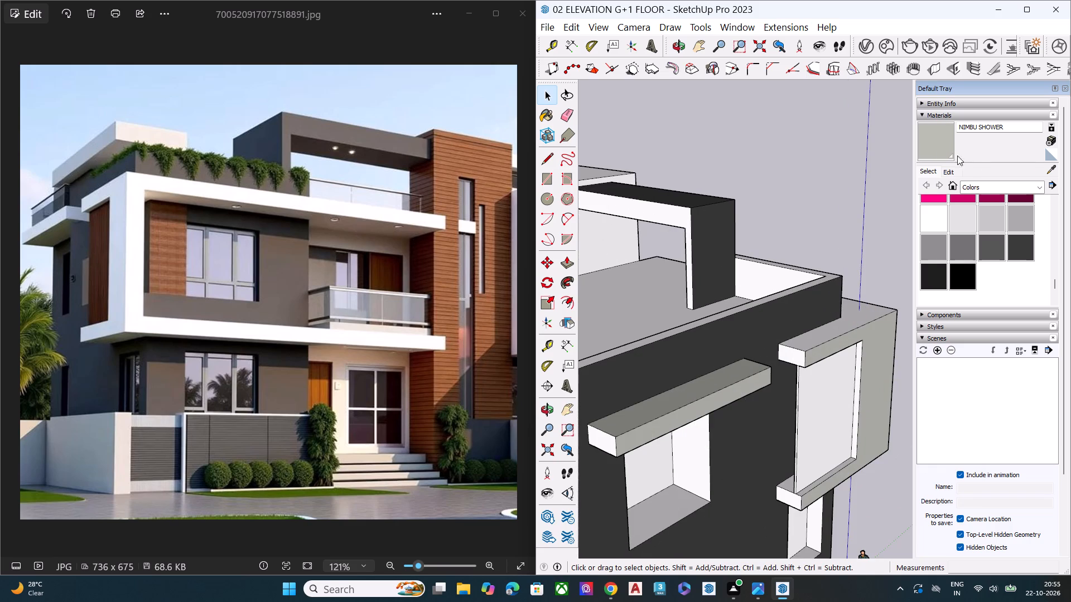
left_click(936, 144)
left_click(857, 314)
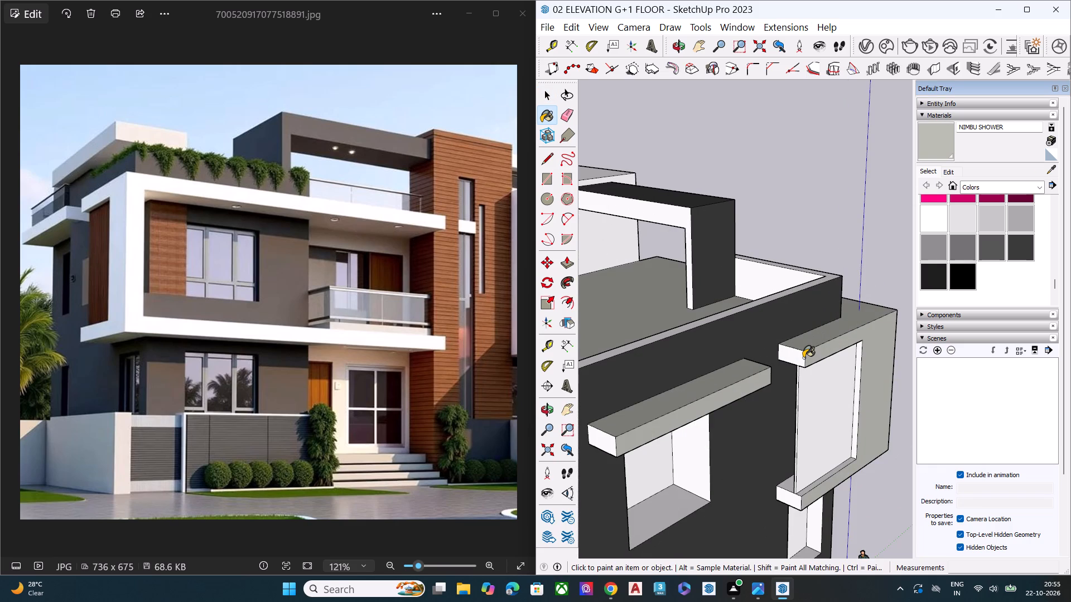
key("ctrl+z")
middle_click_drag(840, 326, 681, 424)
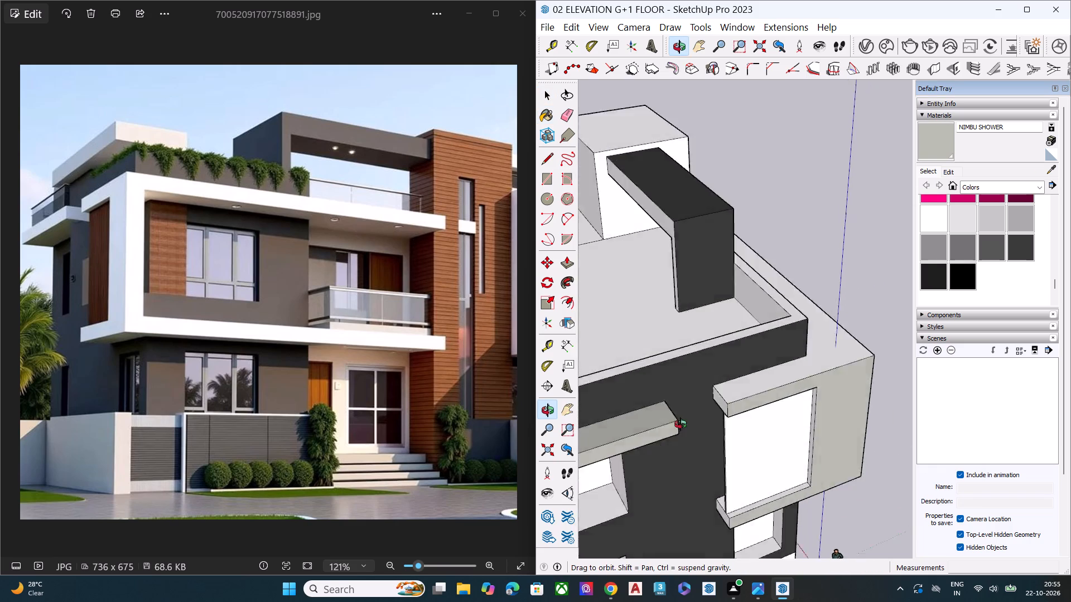
Draw a line about 20' long across the first-floor roof slab, from the dark parapet's end corner to the tower wall.
middle_click_drag(681, 424, 412, 442)
scroll(773, 264, "up", 6)
scroll(792, 260, "down", 1)
scroll(792, 261, "up", 2)
key("space")
key("l")
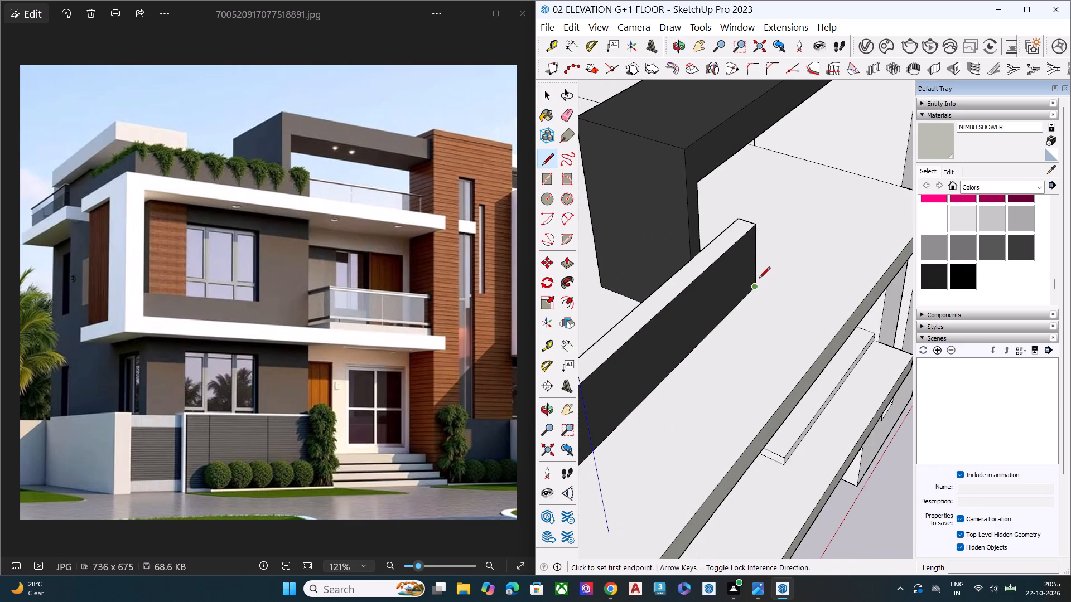
scroll(790, 272, "down", 5)
scroll(792, 277, "up", 1)
scroll(793, 280, "down", 1)
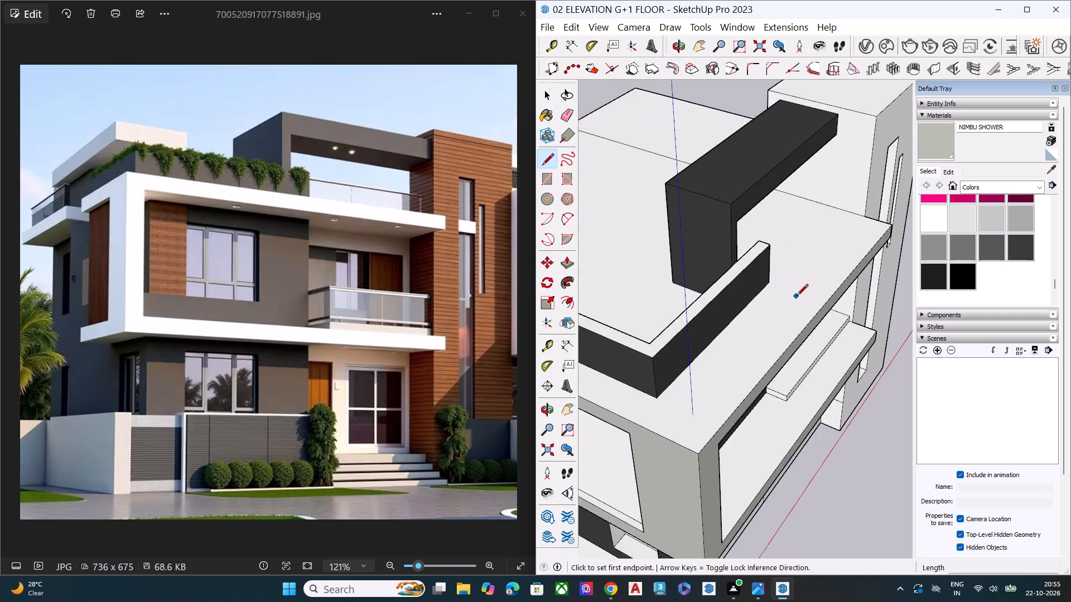
middle_click_drag(794, 304, 735, 409)
scroll(771, 363, "up", 3)
scroll(773, 361, "down", 1)
scroll(773, 361, "up", 6)
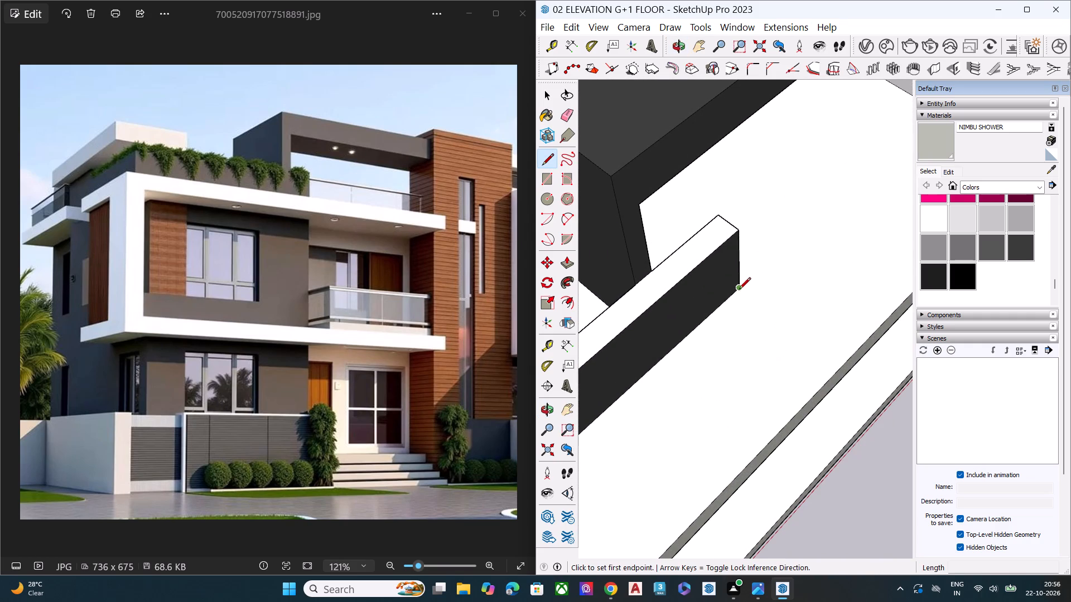
left_click(739, 290)
scroll(728, 288, "down", 7)
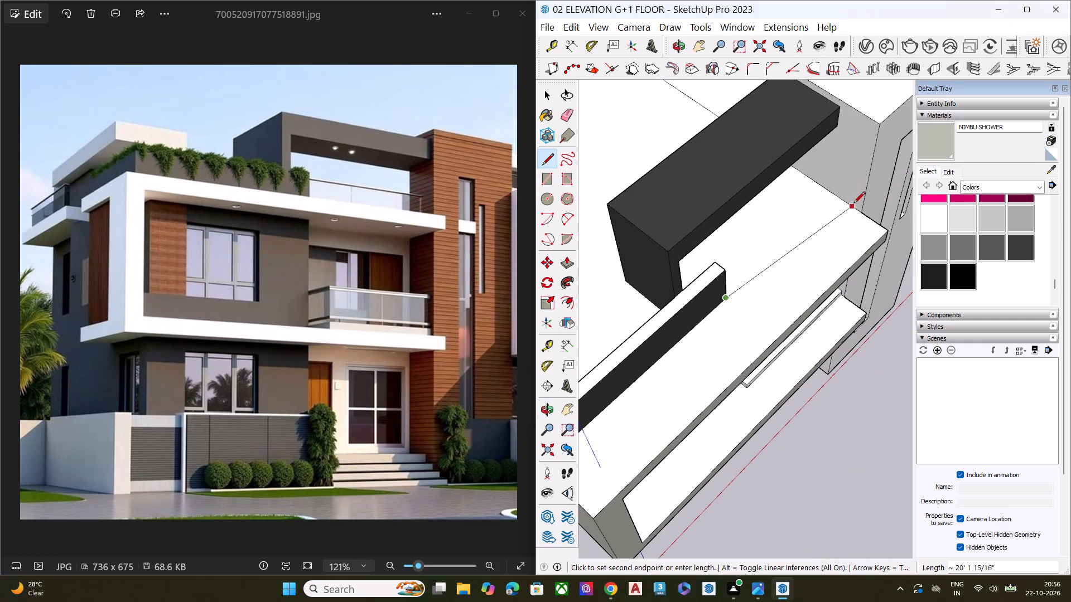
left_click(840, 201)
key("space")
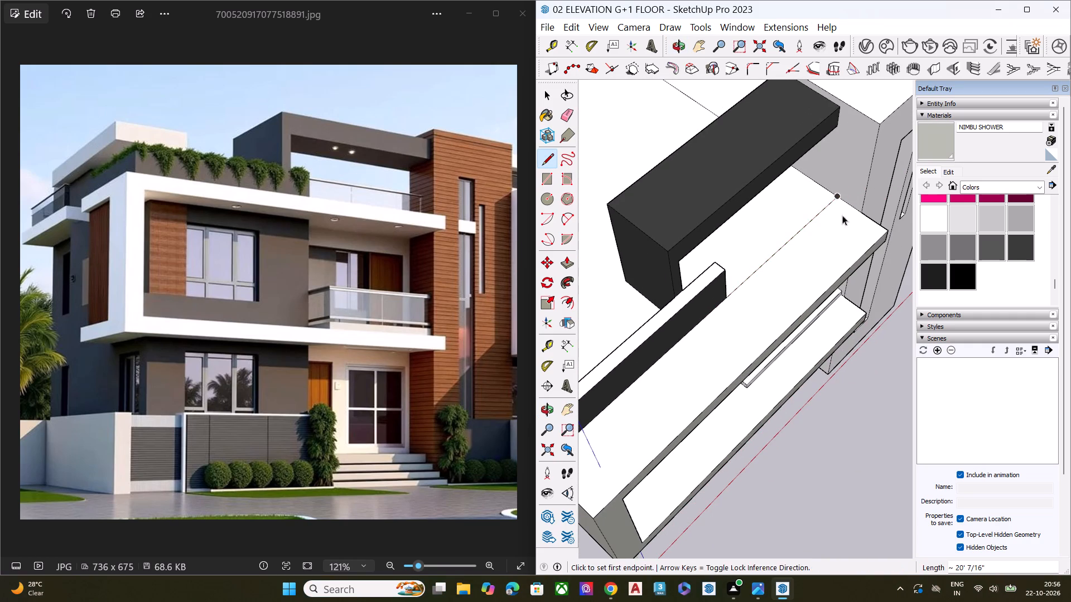
Paint the small end faces of the upper-floor box frame's top and bottom slabs on the side elevation with NIMBU SHOWER.
scroll(821, 273, "down", 3)
left_click(937, 139)
scroll(952, 300, "down", 3)
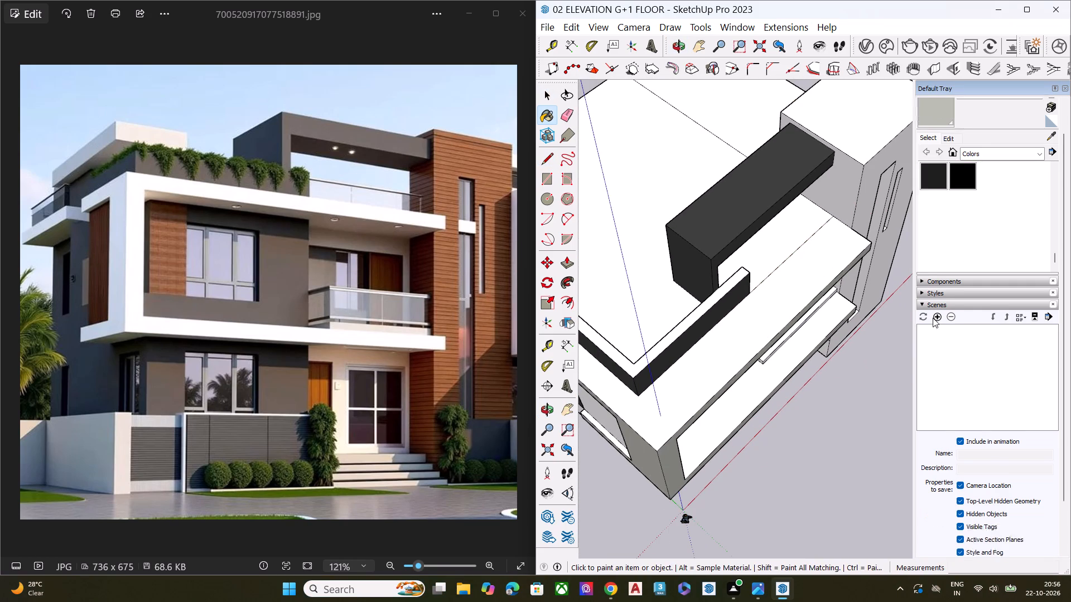
scroll(933, 318, "down", 3)
scroll(929, 318, "up", 2)
scroll(923, 320, "down", 1)
middle_click_drag(770, 341, 935, 140)
middle_click_drag(742, 298, 981, 213)
scroll(829, 243, "up", 6)
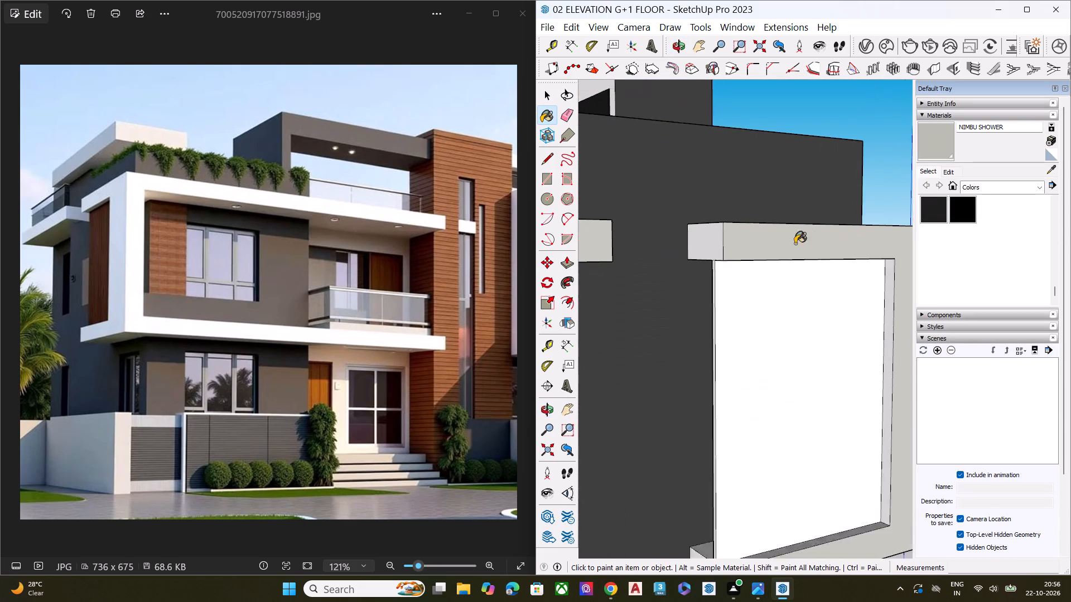
scroll(795, 244, "up", 3)
left_click(707, 241)
scroll(713, 217, "down", 6)
scroll(709, 373, "up", 5)
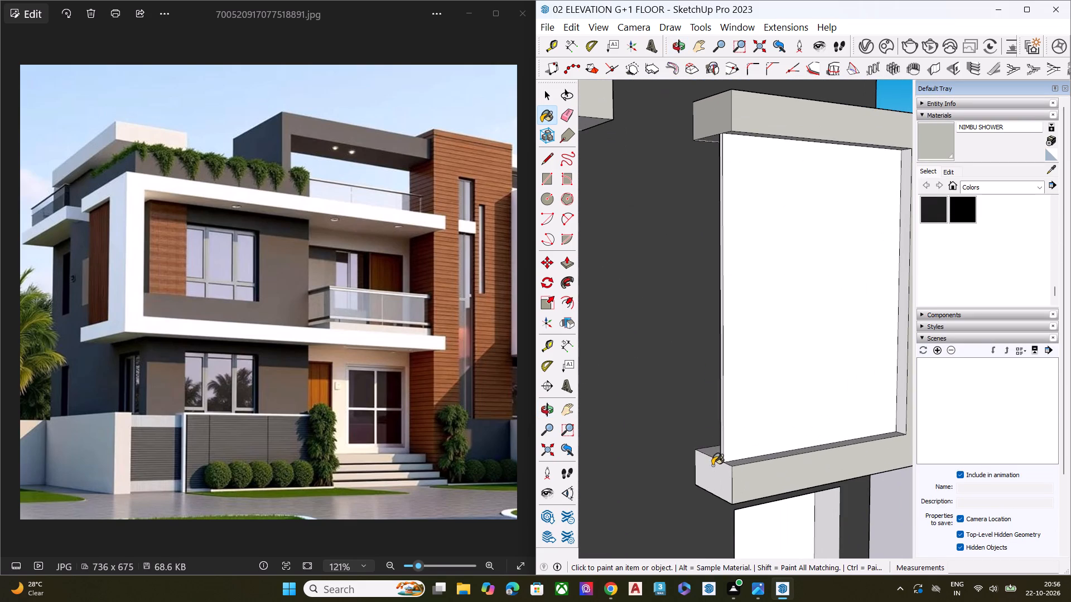
left_click(712, 467)
Paint the box frame's front top strip, outside the dark parapet, and the slab's end face near the tower with NIMBU SHOWER.
scroll(754, 417, "down", 4)
scroll(754, 417, "up", 1)
scroll(754, 417, "down", 2)
middle_click_drag(790, 390, 618, 396)
middle_click_drag(758, 364, 538, 365)
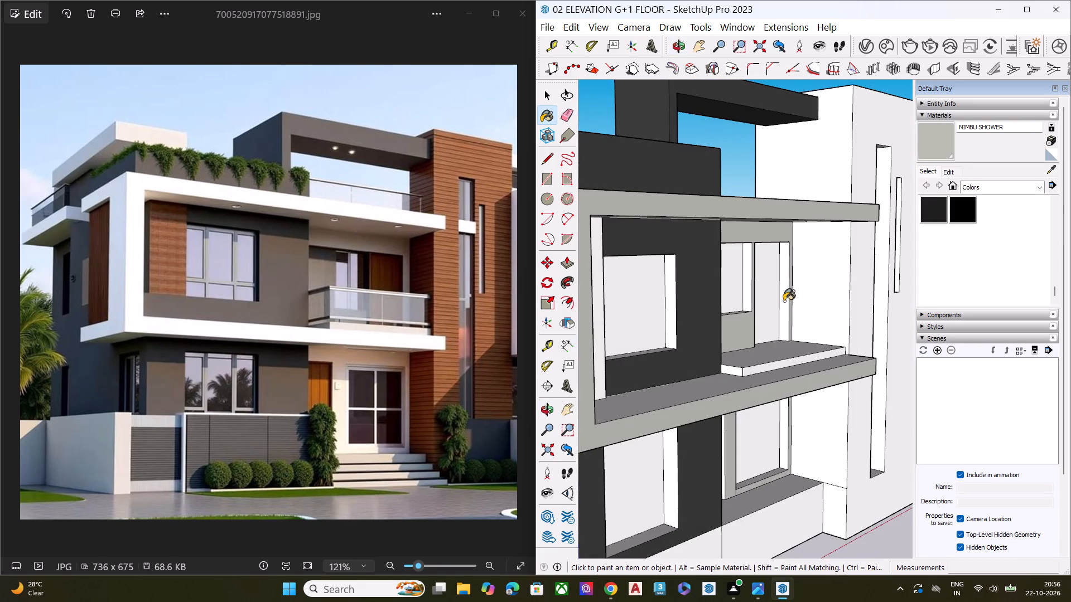
scroll(773, 299, "down", 8)
middle_click_drag(802, 331, 558, 244)
scroll(745, 408, "up", 3)
scroll(748, 410, "down", 1)
scroll(754, 411, "up", 5)
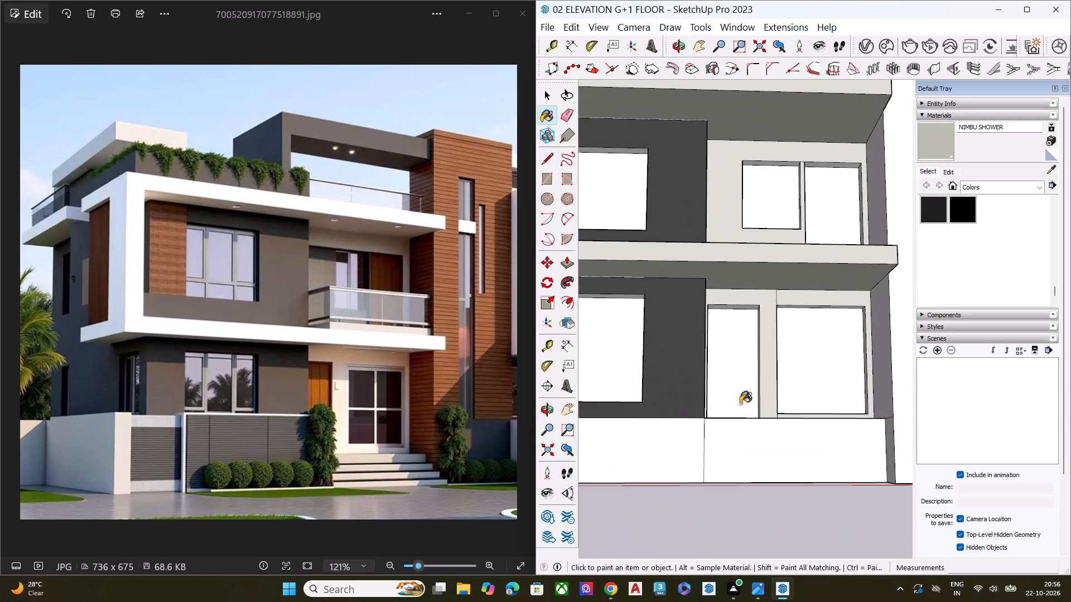
middle_click_drag(755, 456, 727, 559)
middle_click_drag(752, 308, 751, 441)
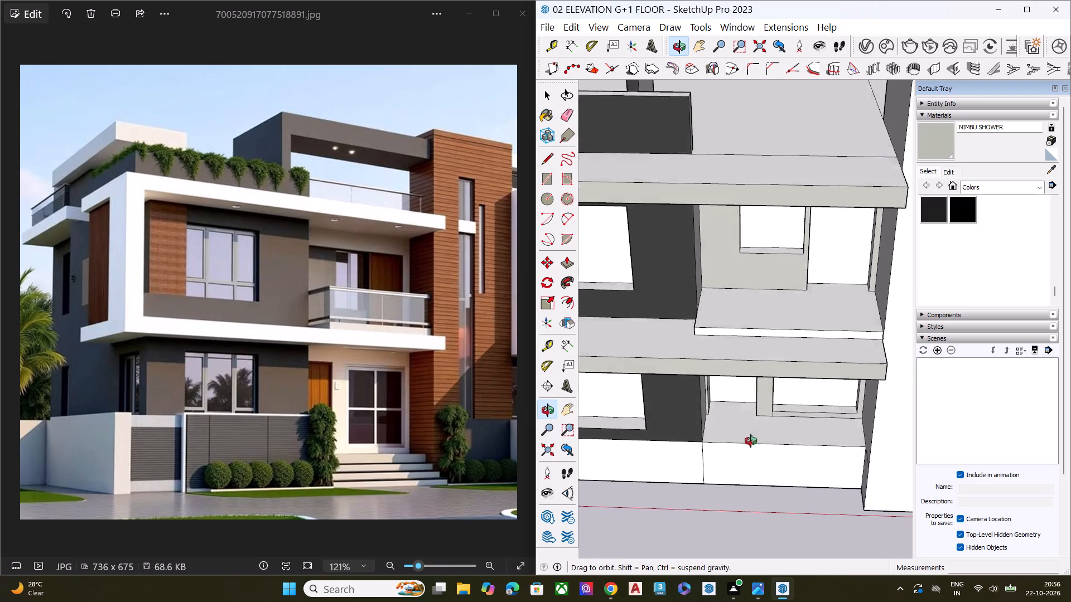
middle_click_drag(751, 441, 752, 467)
middle_click_drag(752, 467, 769, 467)
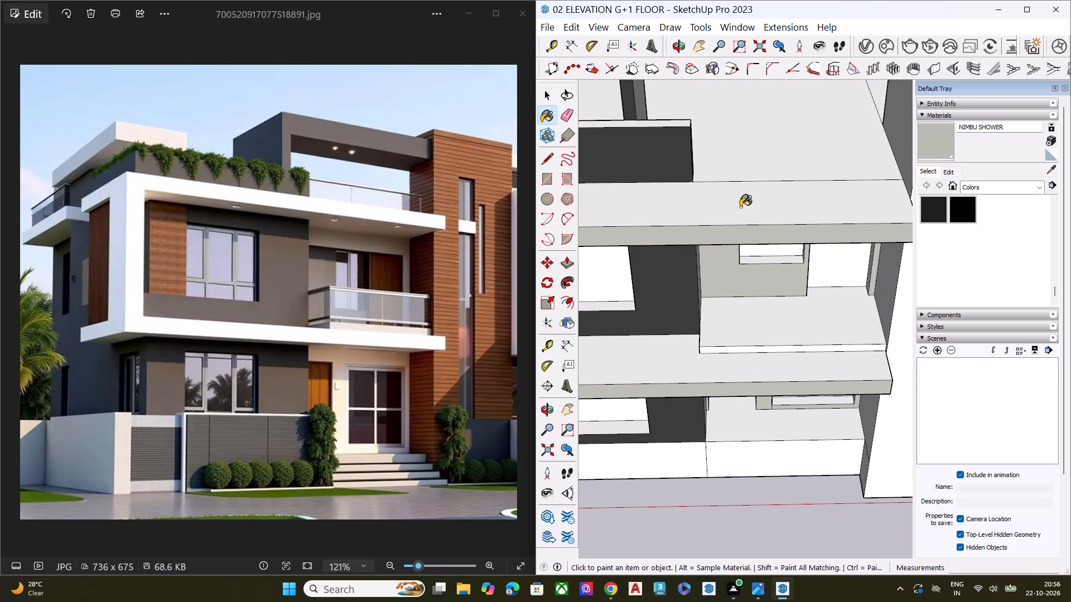
left_click(733, 202)
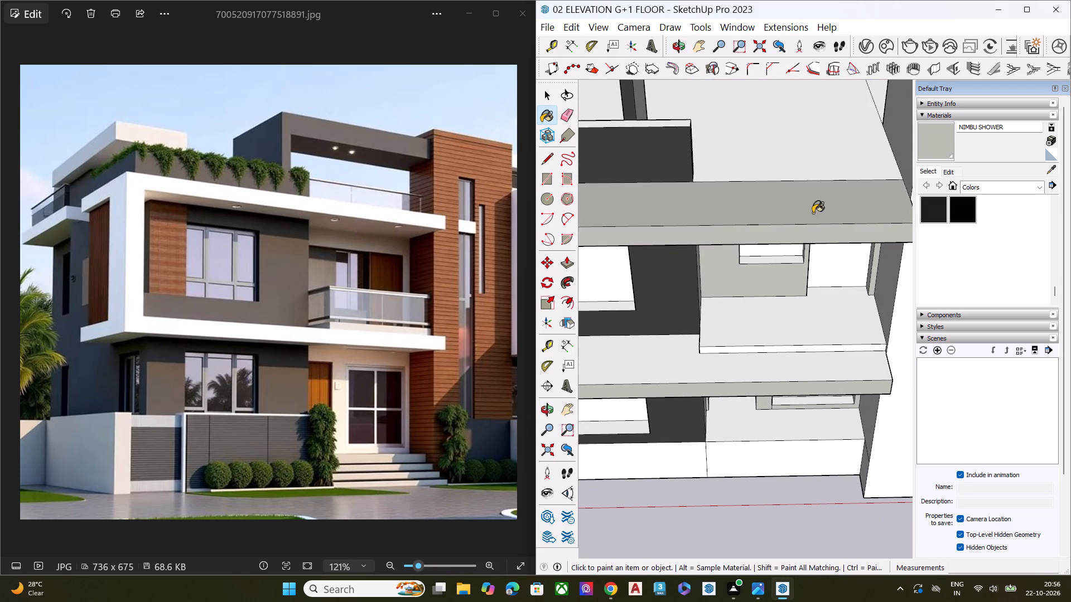
scroll(819, 228, "down", 2)
scroll(821, 237, "up", 1)
scroll(822, 242, "down", 7)
middle_click_drag(800, 251, 551, 214)
scroll(775, 222, "up", 4)
scroll(844, 235, "down", 3)
scroll(844, 235, "up", 4)
left_click(812, 280)
key("space")
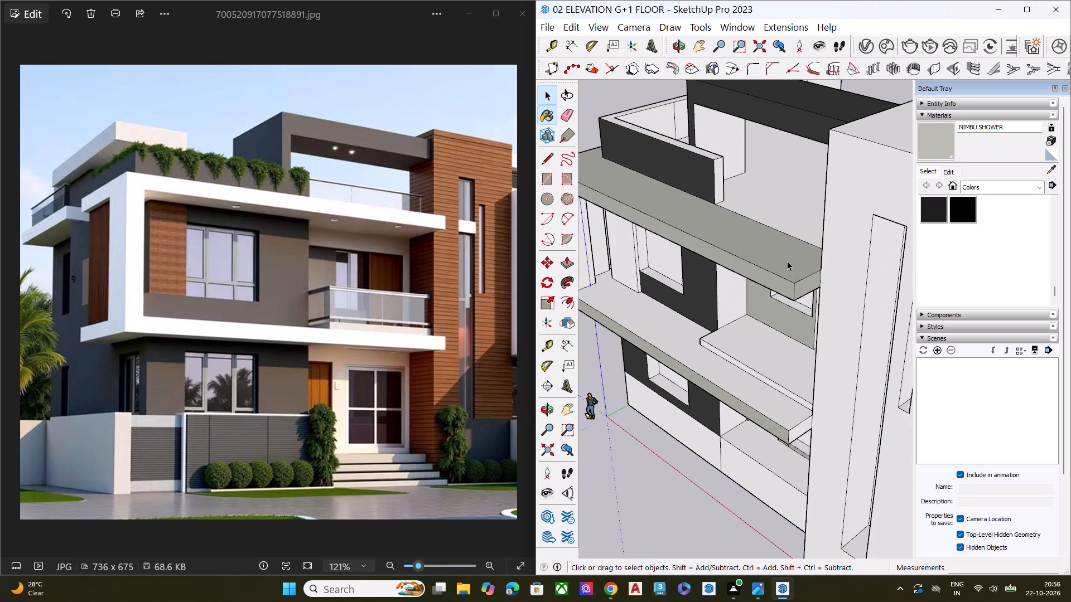
Copy the tower's tall slot face with its edges 44' 9 1/8" away, into the open space beside the building.
scroll(725, 227, "down", 3)
scroll(725, 227, "up", 2)
scroll(725, 227, "down", 3)
middle_click_drag(776, 268, 813, 174)
scroll(874, 183, "up", 8)
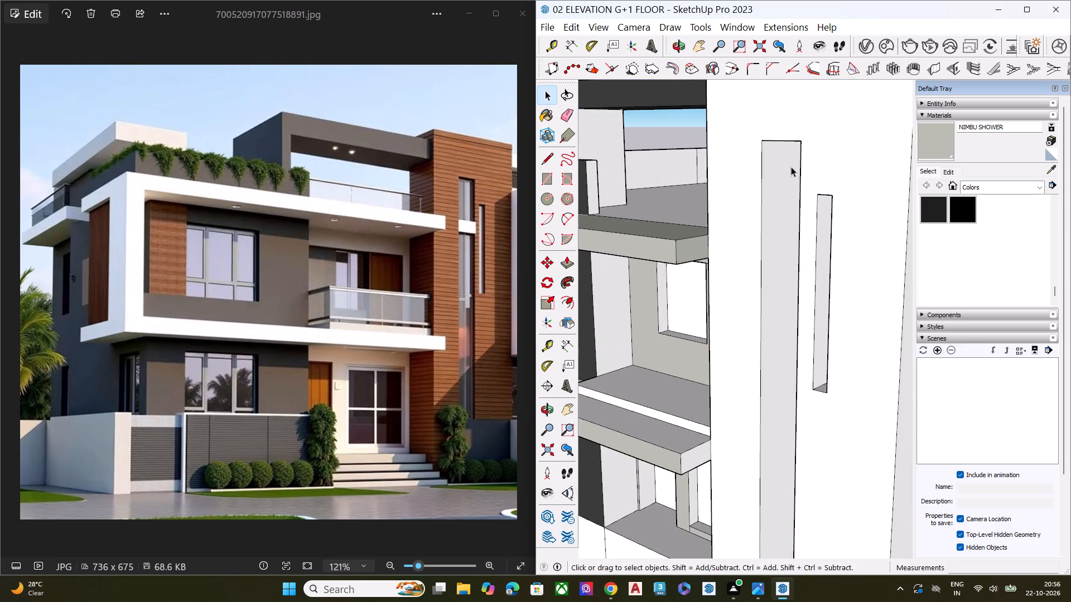
middle_click_drag(807, 156, 868, 118)
scroll(823, 144, "up", 1)
scroll(803, 160, "down", 4)
scroll(788, 178, "up", 2)
scroll(787, 179, "down", 3)
scroll(786, 181, "up", 1)
scroll(786, 181, "down", 8)
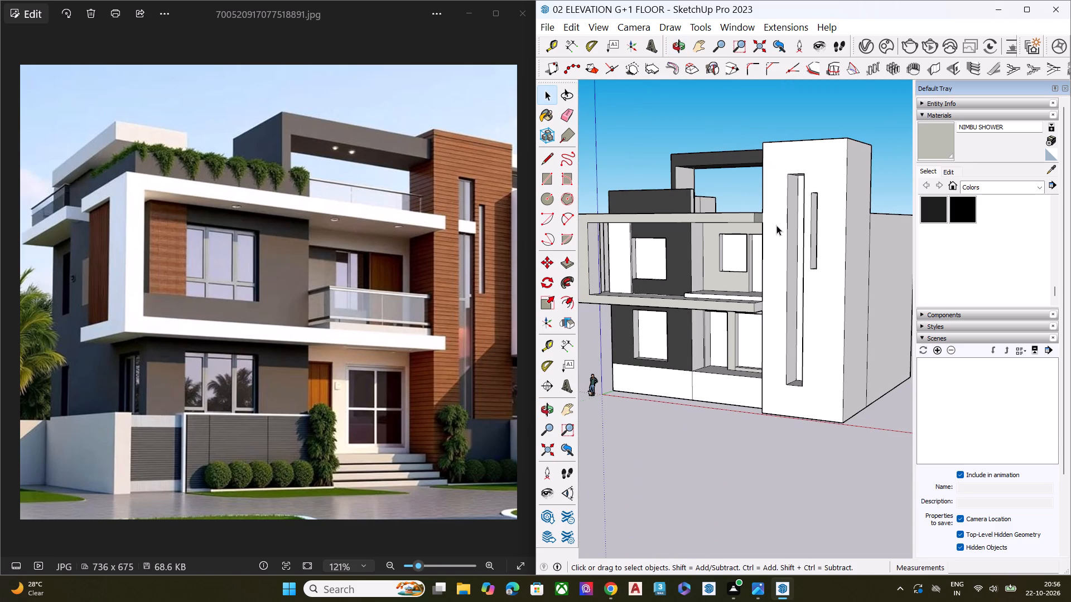
scroll(803, 189, "up", 9)
middle_click_drag(812, 192, 891, 180)
double_click(836, 198)
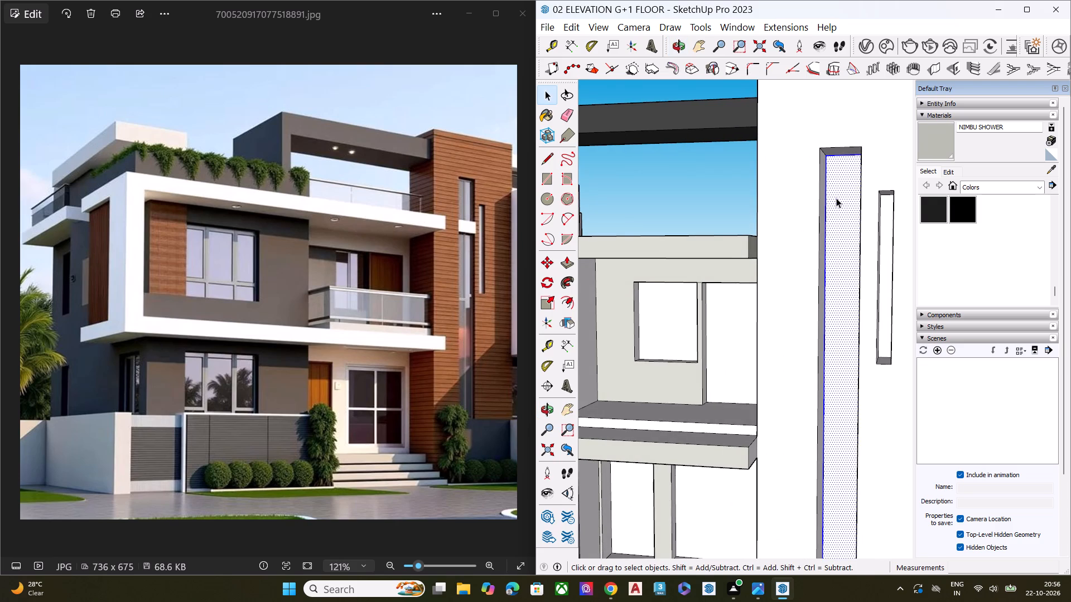
key("m")
left_click(828, 158)
scroll(619, 180, "down", 7)
scroll(618, 180, "up", 1)
scroll(618, 180, "down", 2)
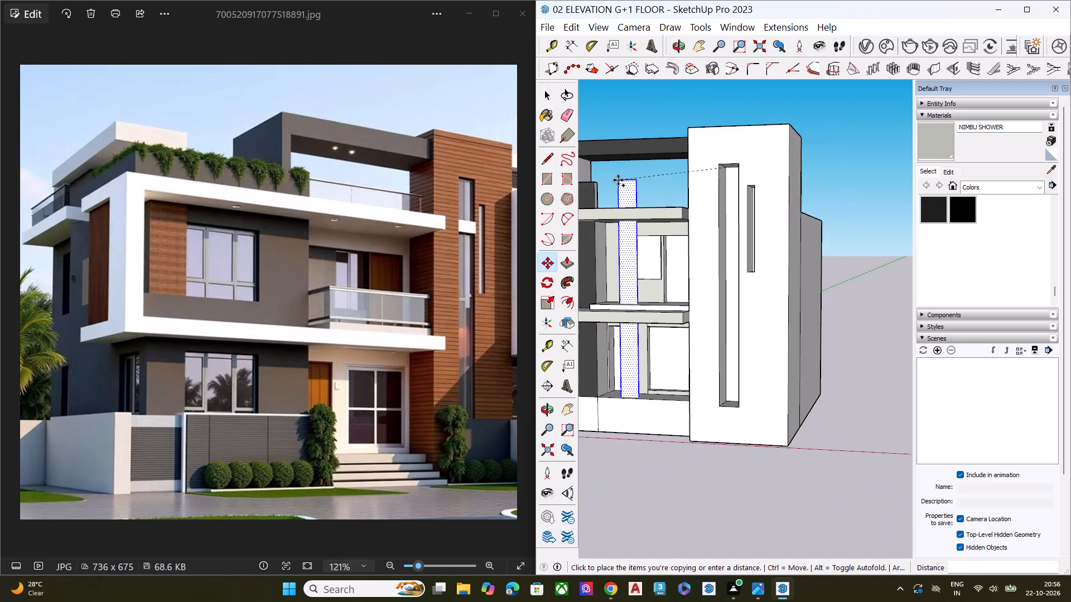
scroll(618, 180, "down", 3)
scroll(660, 229, "up", 1)
scroll(673, 234, "down", 7)
left_click(856, 193)
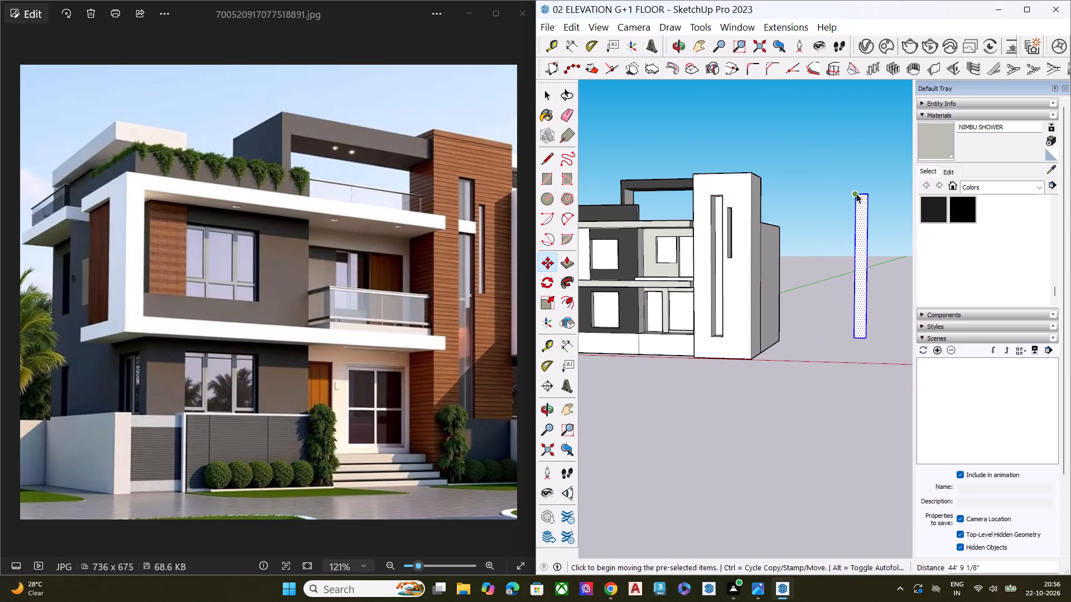
key("space")
Copy the tower's short narrow slot face with its edges into the open space just beyond the tall slot's copy.
scroll(721, 203, "up", 7)
middle_click_drag(735, 231, 819, 216)
scroll(819, 216, "up", 7)
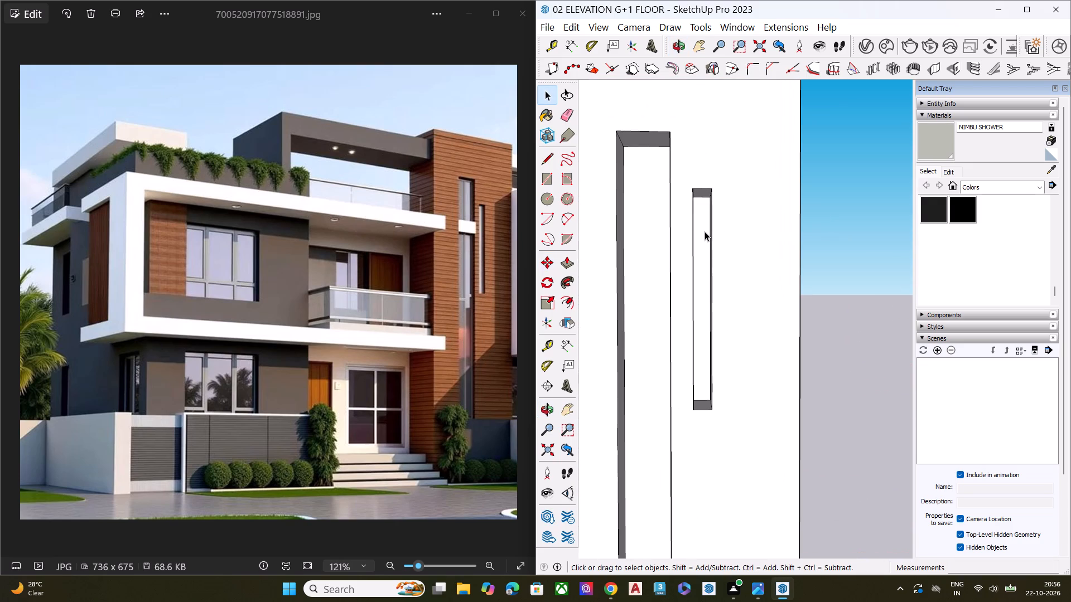
double_click(705, 231)
key("m")
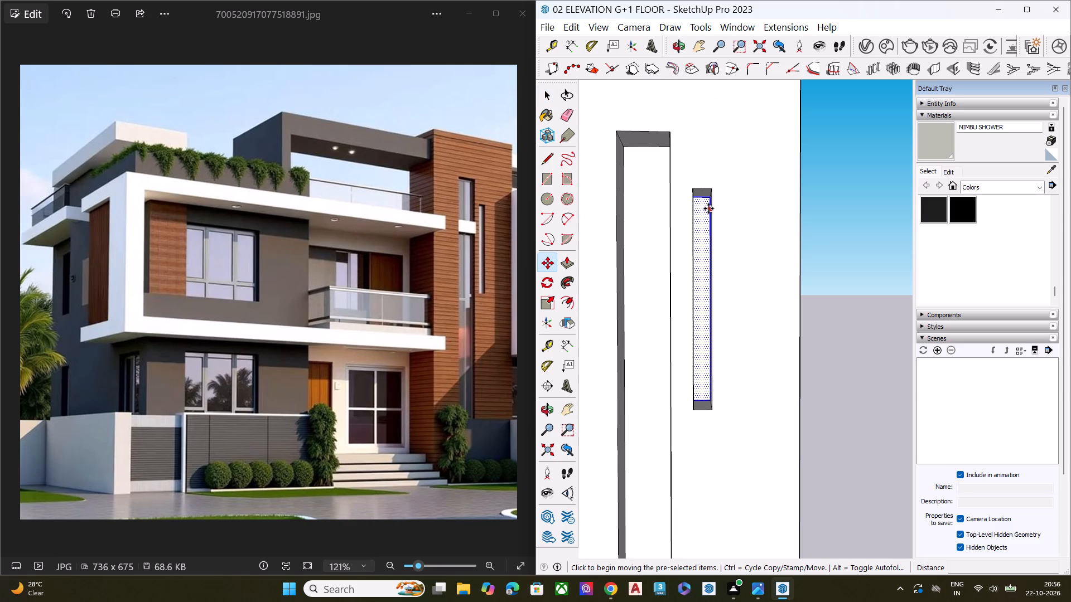
left_click(707, 200)
scroll(600, 240, "down", 1)
scroll(600, 240, "up", 2)
scroll(600, 239, "down", 2)
scroll(604, 236, "up", 3)
scroll(607, 234, "down", 1)
scroll(608, 234, "up", 2)
scroll(608, 233, "down", 7)
scroll(603, 235, "up", 3)
scroll(603, 235, "down", 3)
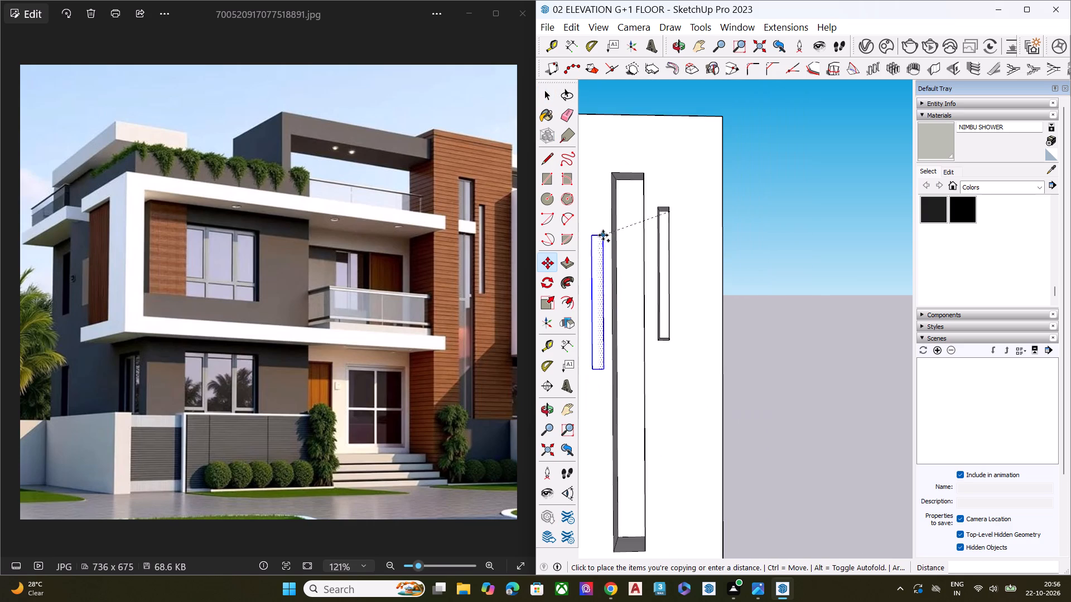
scroll(598, 248, "down", 5)
scroll(572, 247, "up", 1)
scroll(572, 247, "down", 3)
scroll(696, 251, "down", 7)
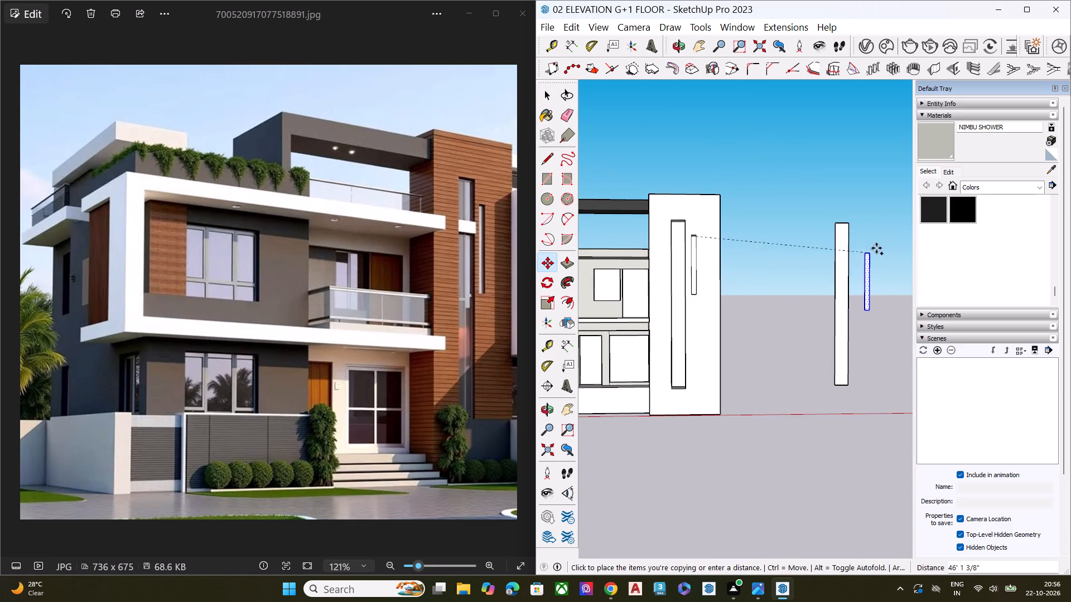
left_click(895, 236)
key("space")
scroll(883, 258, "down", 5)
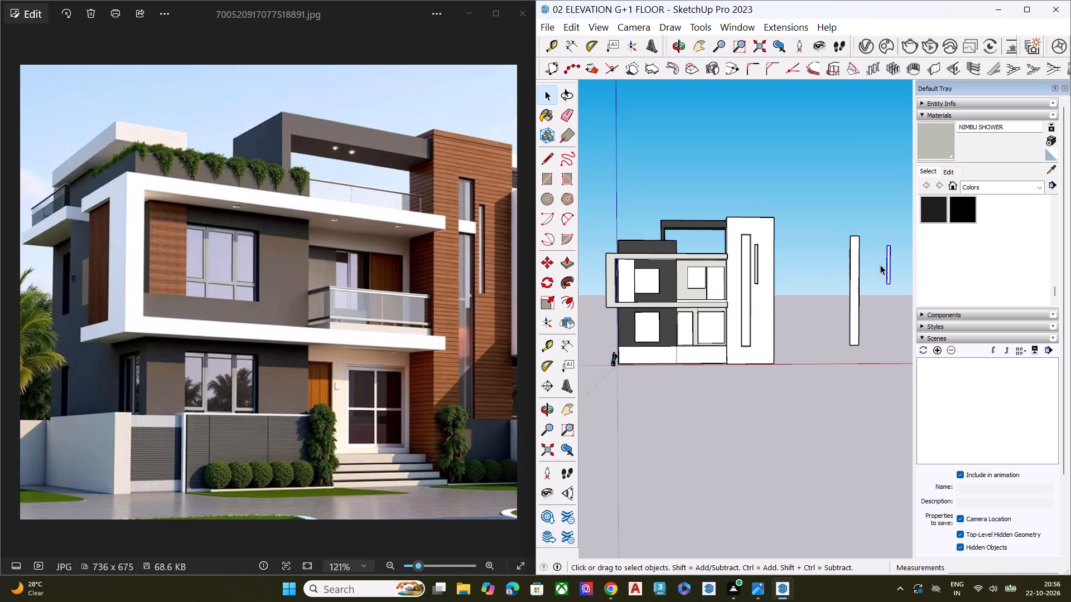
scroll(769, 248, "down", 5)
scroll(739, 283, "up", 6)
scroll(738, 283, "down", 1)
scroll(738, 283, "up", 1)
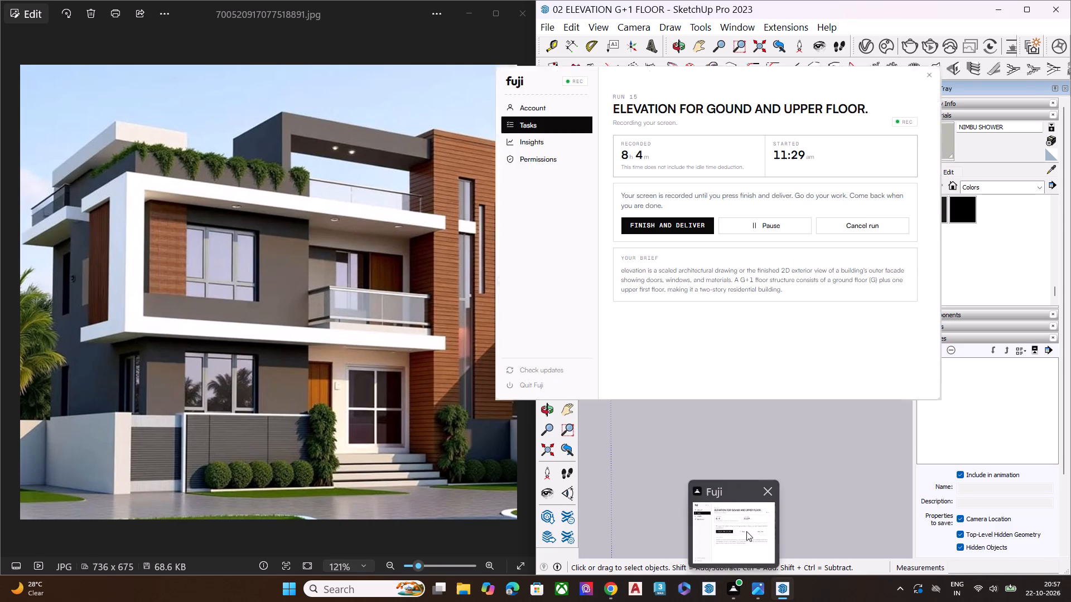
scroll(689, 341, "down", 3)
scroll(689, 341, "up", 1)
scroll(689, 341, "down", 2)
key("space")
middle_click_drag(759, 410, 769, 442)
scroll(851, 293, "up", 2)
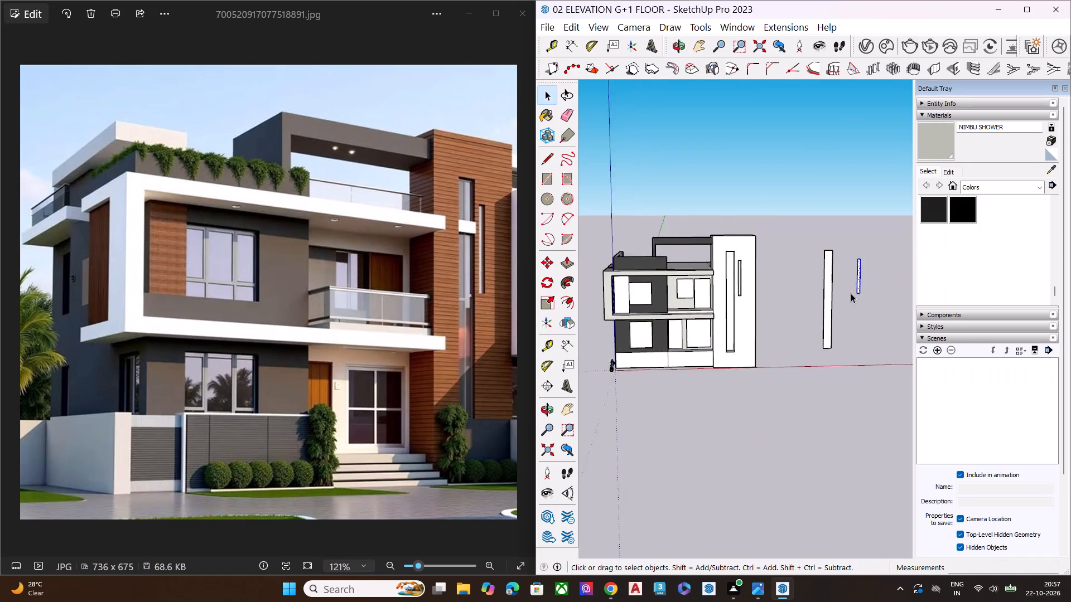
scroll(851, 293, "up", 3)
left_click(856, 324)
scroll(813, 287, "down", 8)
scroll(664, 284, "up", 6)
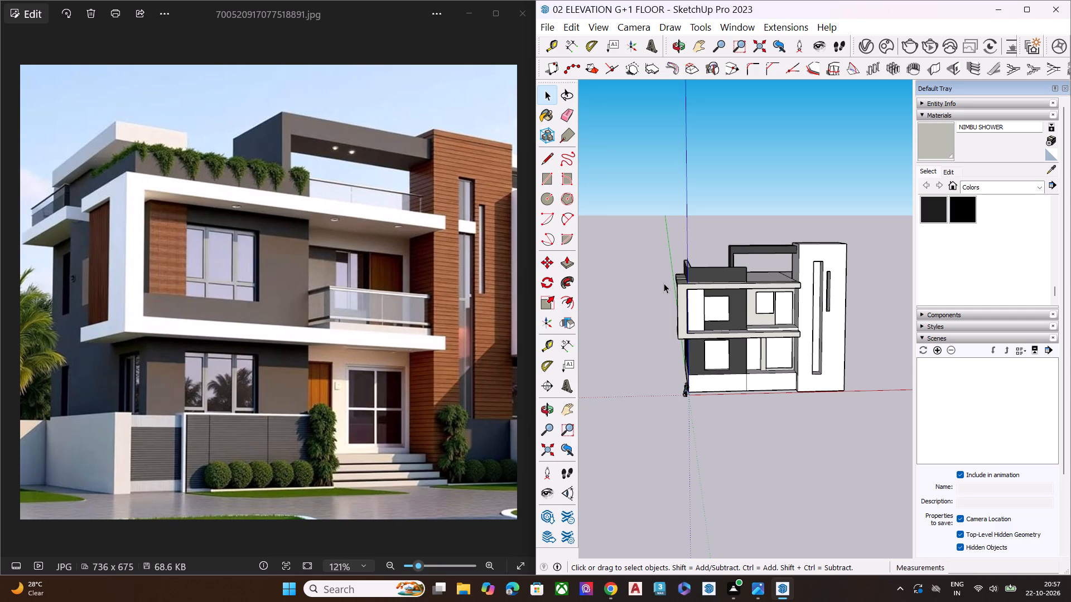
Examine the front elevation's window, door and tower slot openings.
middle_click_drag(813, 330, 747, 266)
scroll(773, 302, "up", 6)
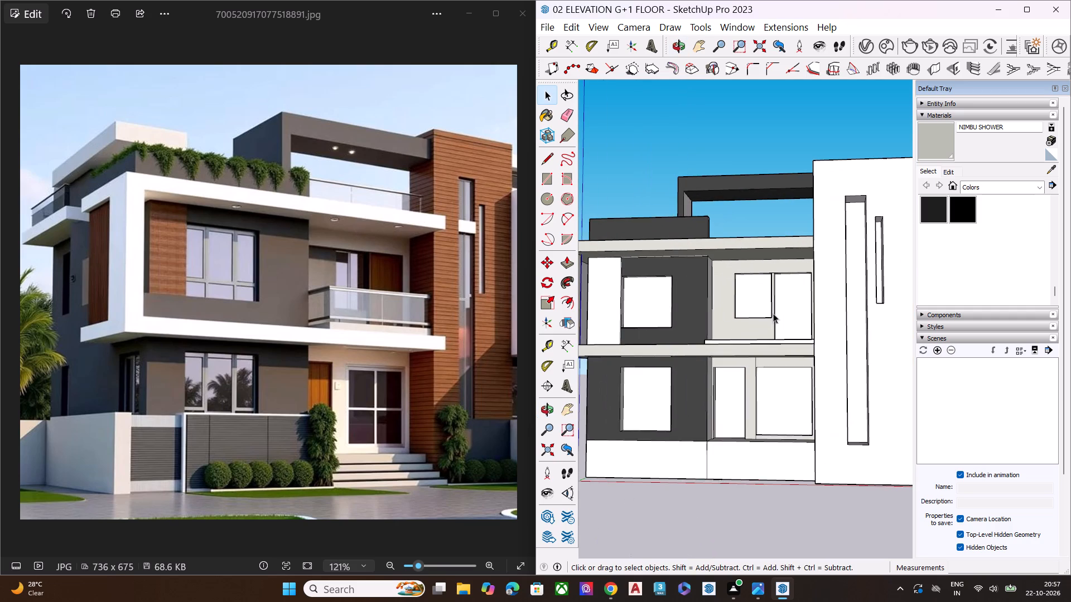
scroll(773, 313, "up", 1)
middle_click_drag(765, 331, 756, 326)
scroll(757, 326, "up", 3)
scroll(756, 326, "down", 2)
scroll(756, 326, "up", 2)
scroll(744, 331, "down", 1)
scroll(743, 331, "up", 2)
scroll(743, 331, "down", 5)
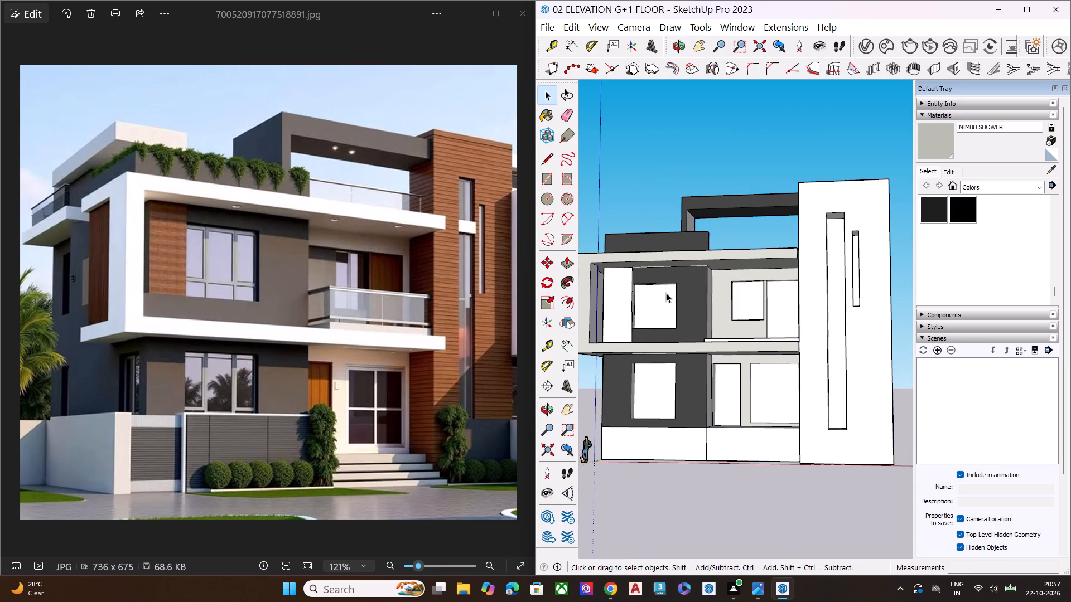
Look through the Downloads folder's importable files for suitable window and door components, leaving the import without choosing one.
left_click(546, 26)
left_click(561, 258)
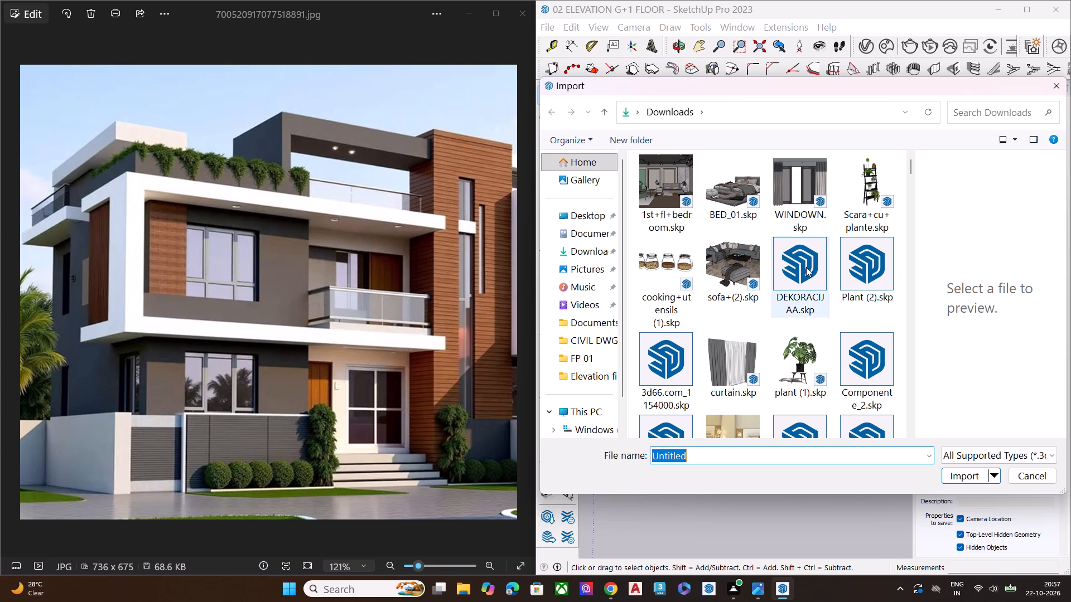
scroll(762, 303, "down", 9)
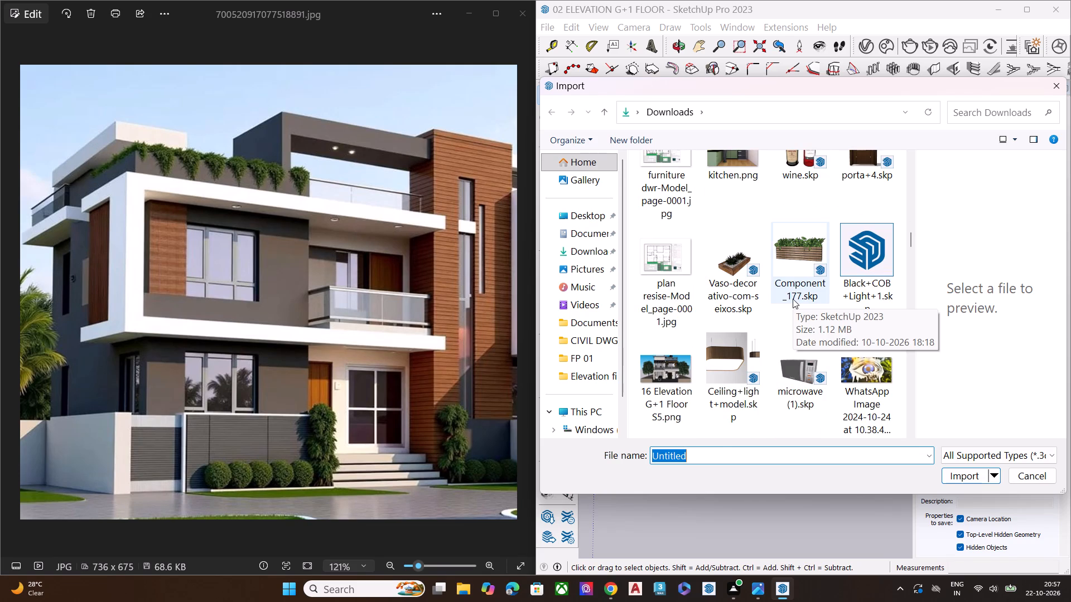
scroll(783, 342, "down", 9)
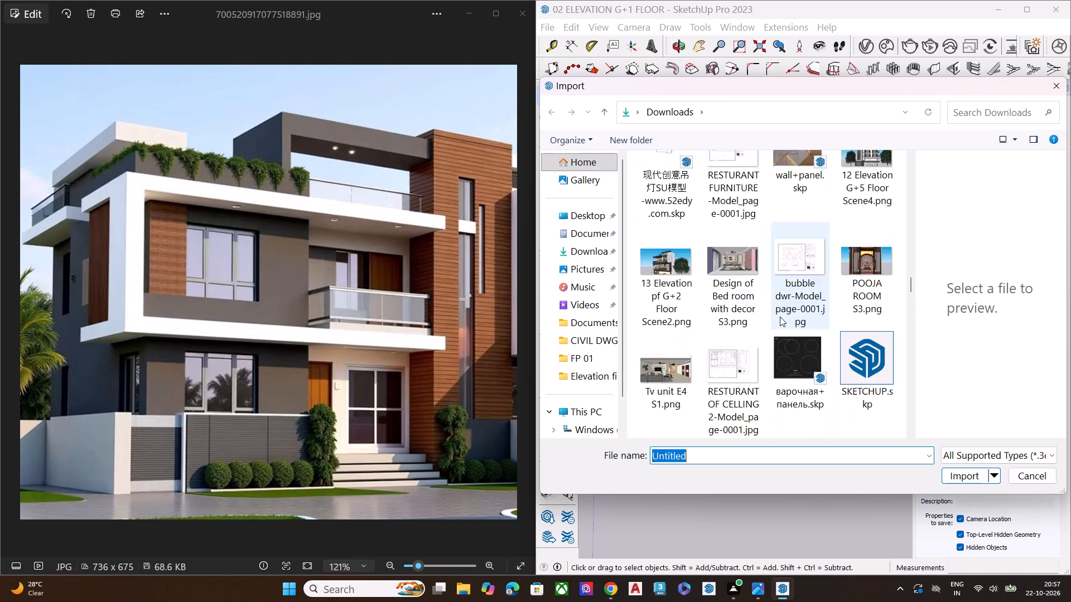
scroll(780, 317, "down", 3)
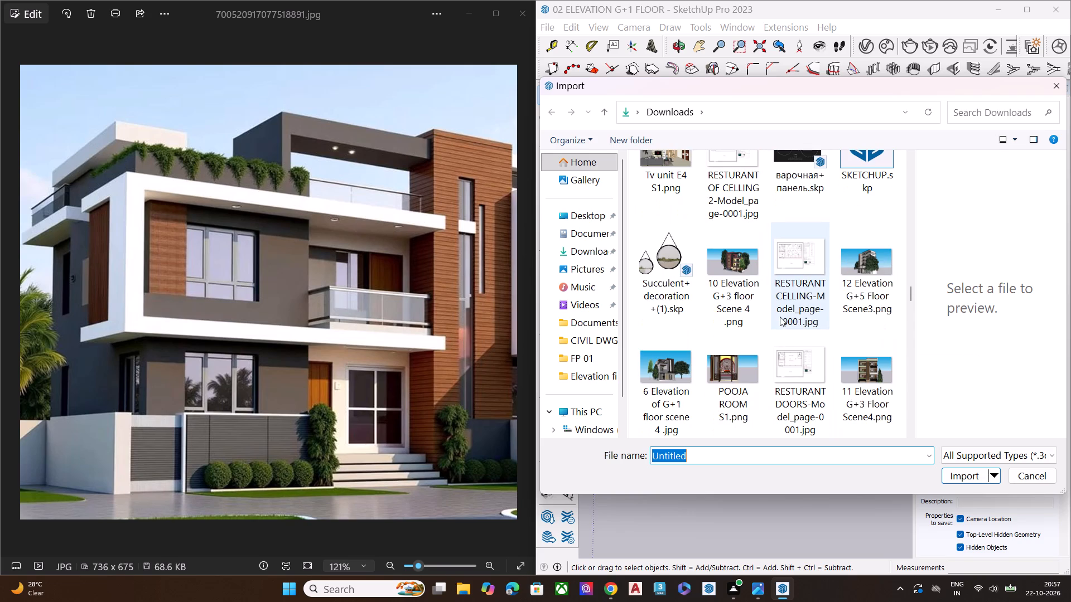
scroll(780, 317, "down", 9)
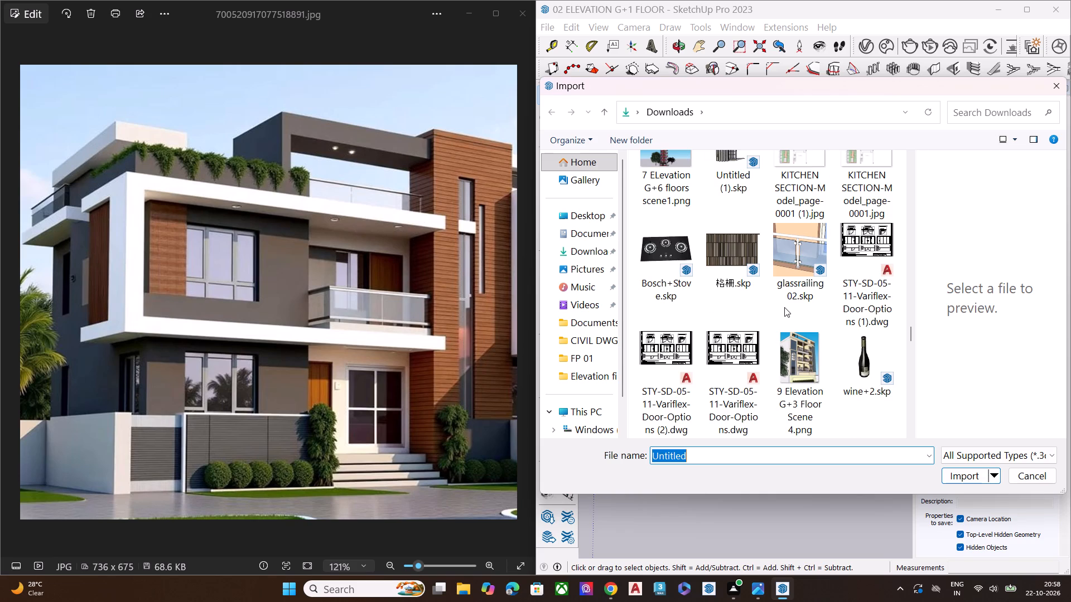
scroll(784, 307, "down", 8)
scroll(784, 308, "up", 1)
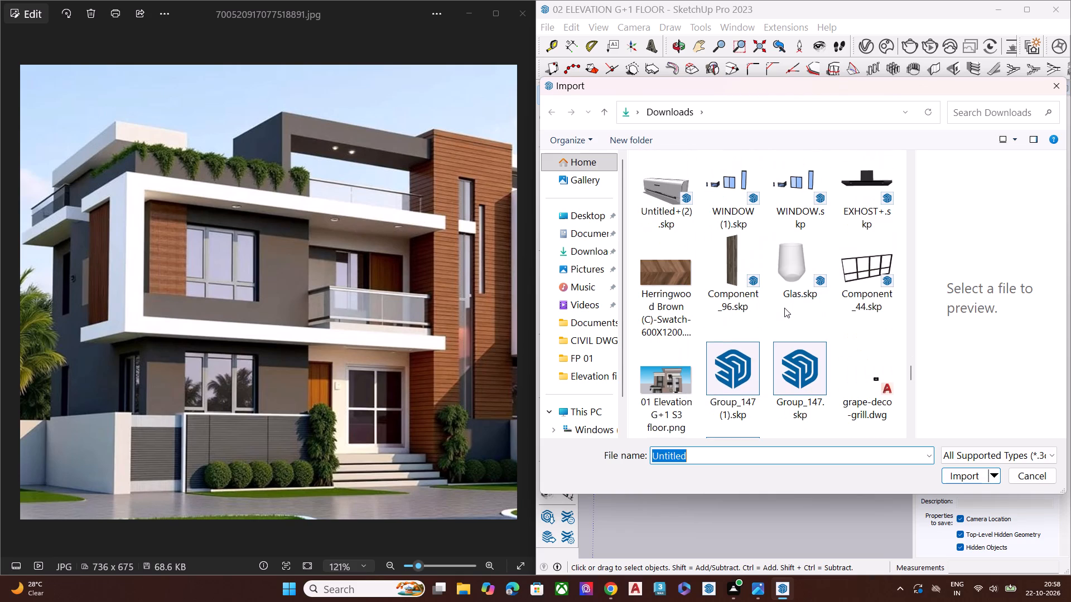
scroll(784, 308, "down", 3)
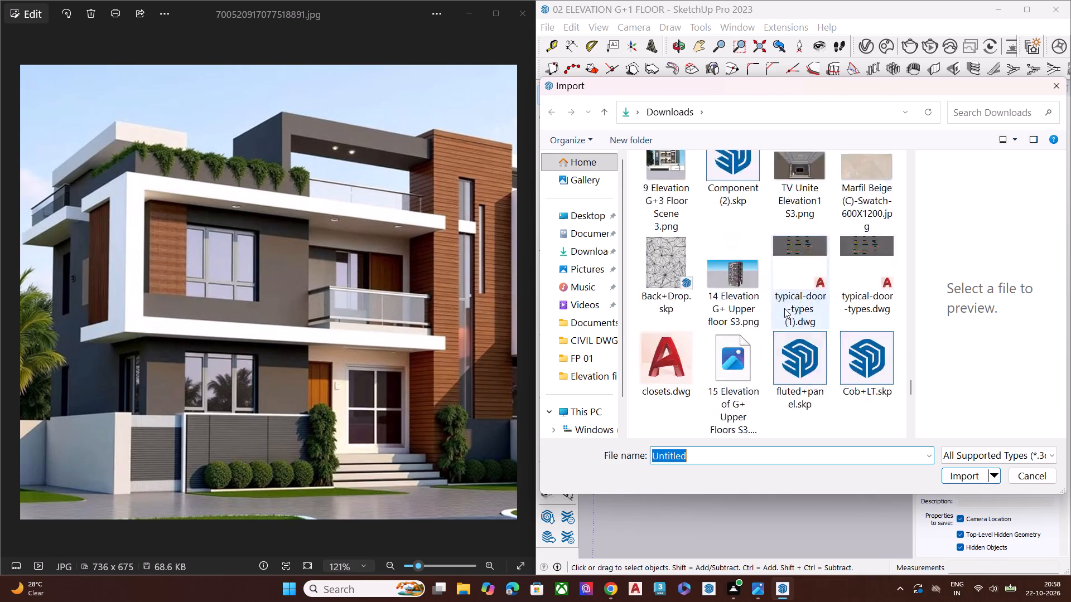
scroll(784, 308, "down", 7)
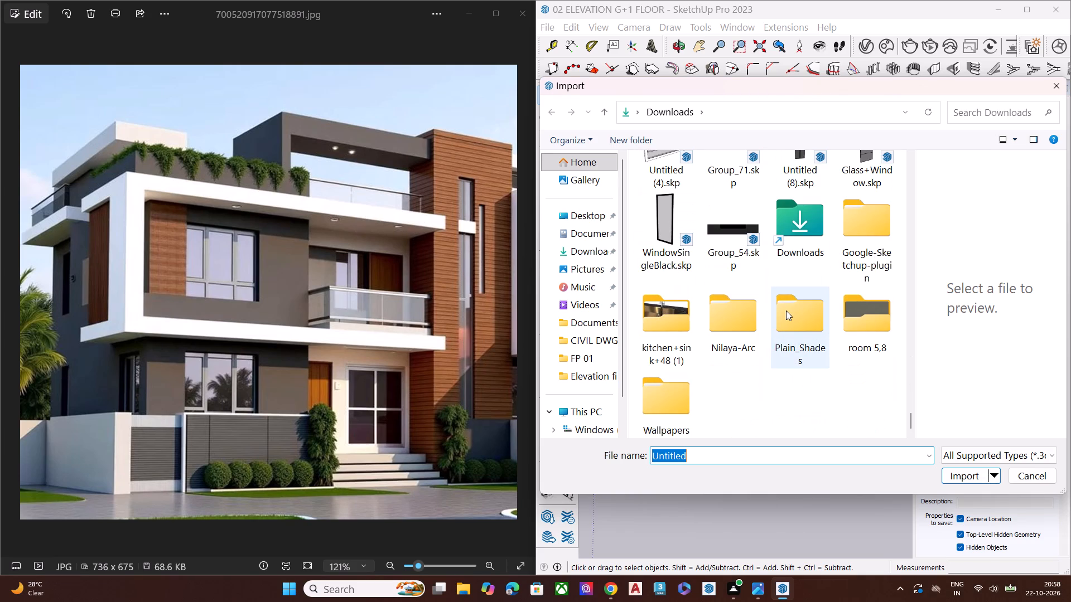
scroll(786, 310, "down", 4)
scroll(786, 310, "up", 2)
scroll(786, 310, "down", 1)
scroll(786, 310, "up", 5)
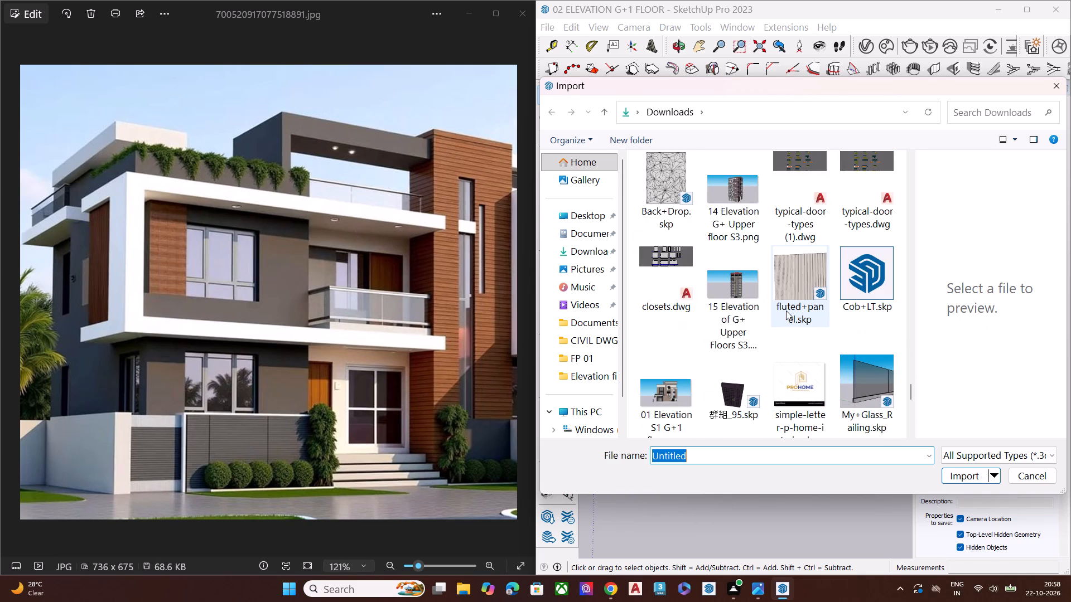
scroll(786, 310, "down", 9)
scroll(783, 316, "up", 3)
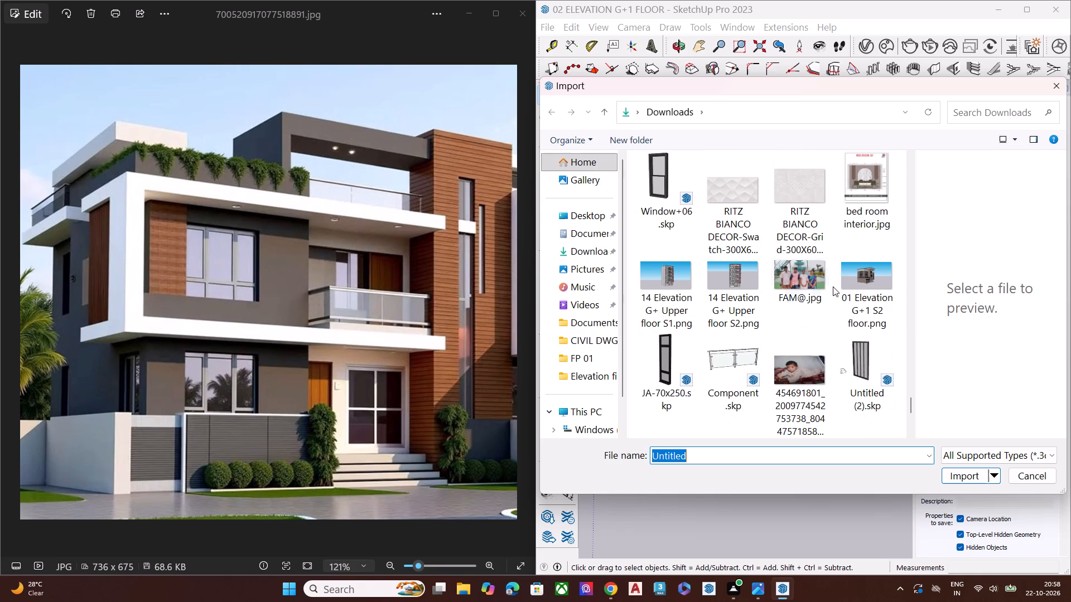
left_click(1056, 87)
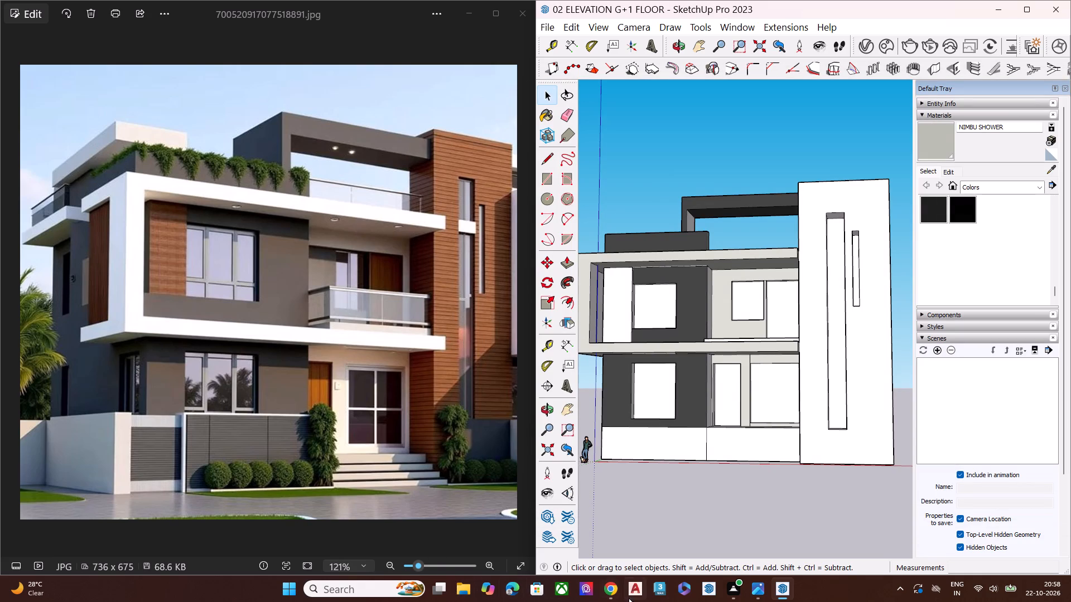
Switch to the 3D Warehouse page in Chrome and search its models for WINDOW.
left_click(614, 590)
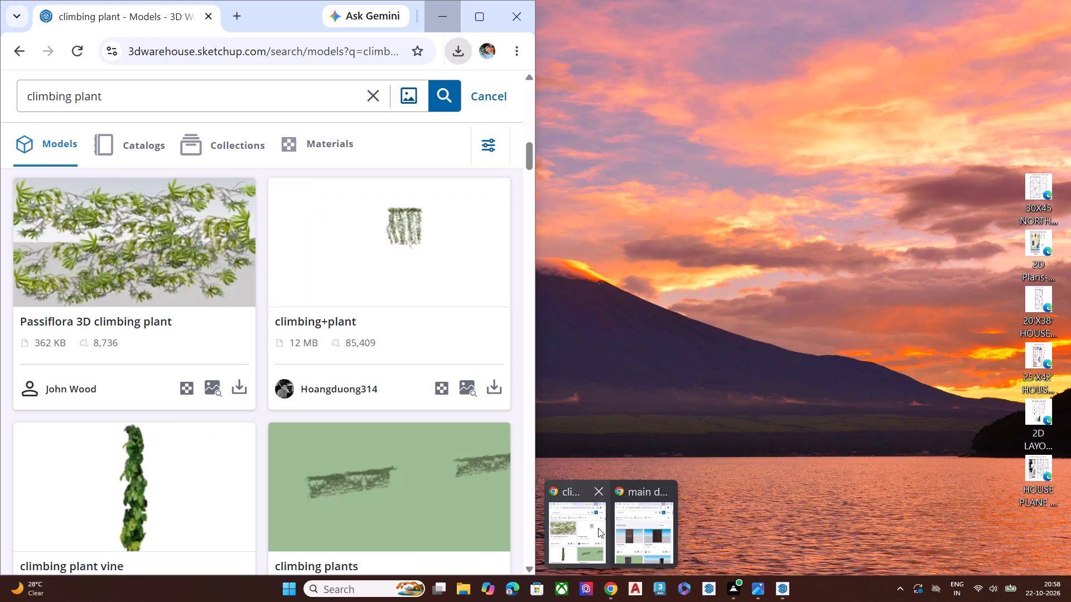
left_click(598, 528)
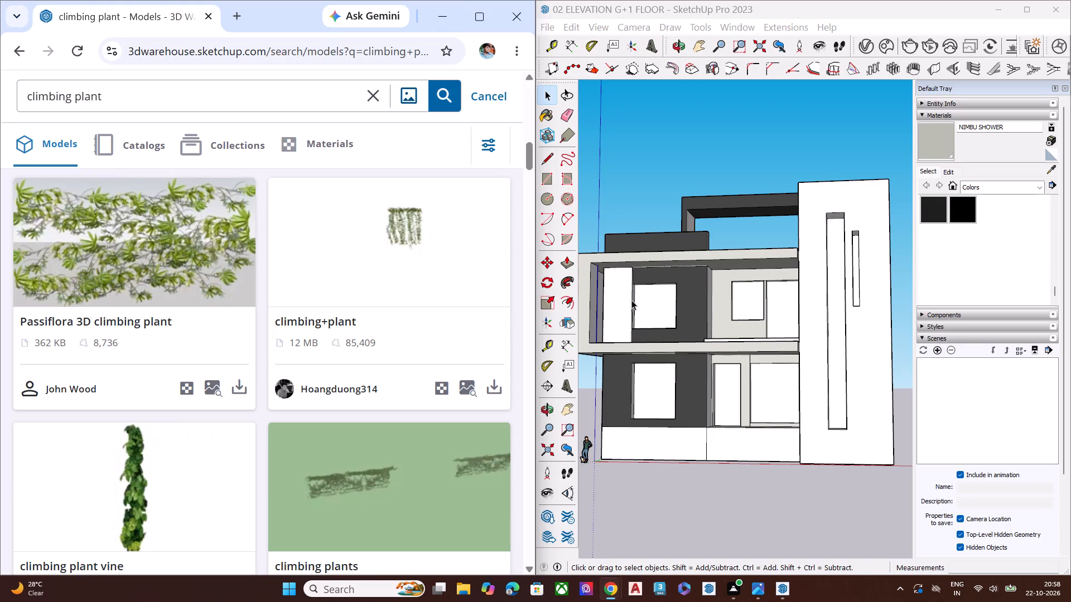
scroll(661, 336, "down", 7)
middle_click_drag(706, 373, 761, 443)
scroll(719, 393, "up", 1)
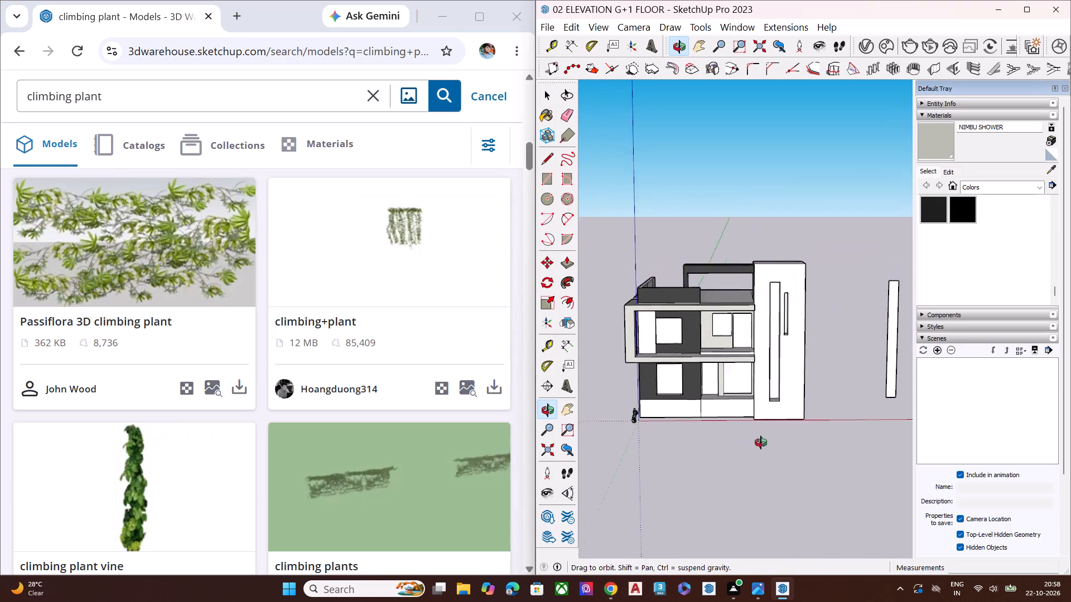
middle_click_drag(761, 443, 784, 412)
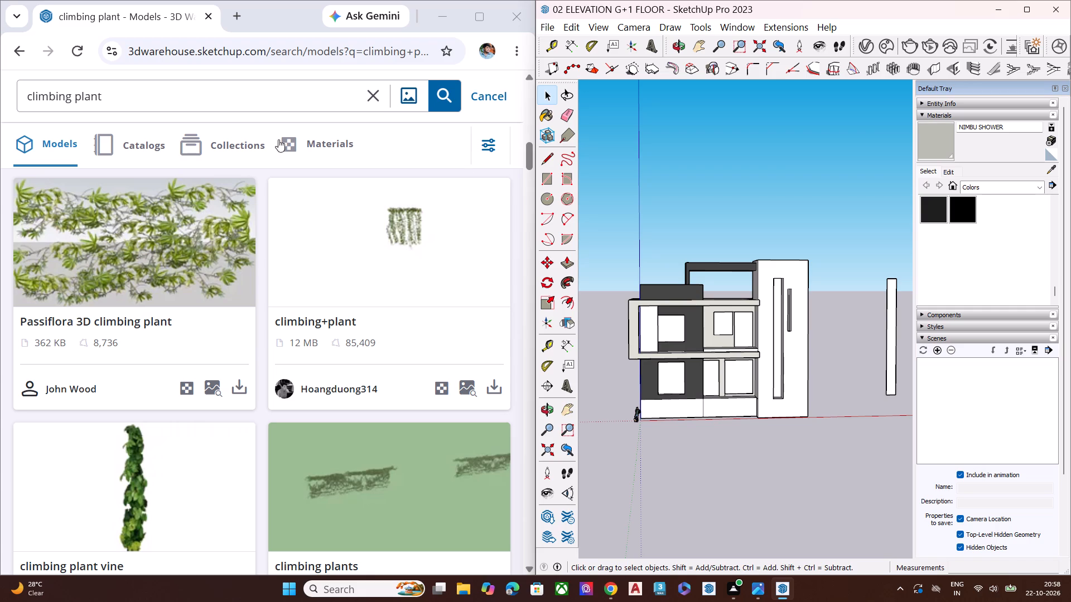
left_click(377, 95)
type("WINDOW")
key("Return")
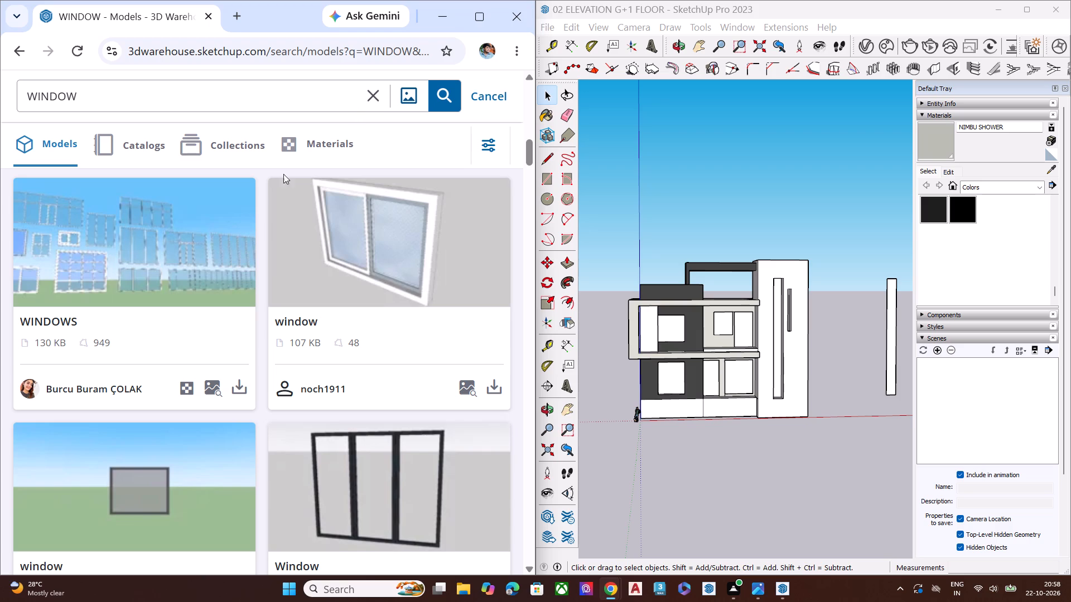
Download the 30 KB white two-pane window model as a SketchUp file and check the recent downloads.
scroll(316, 323, "down", 10)
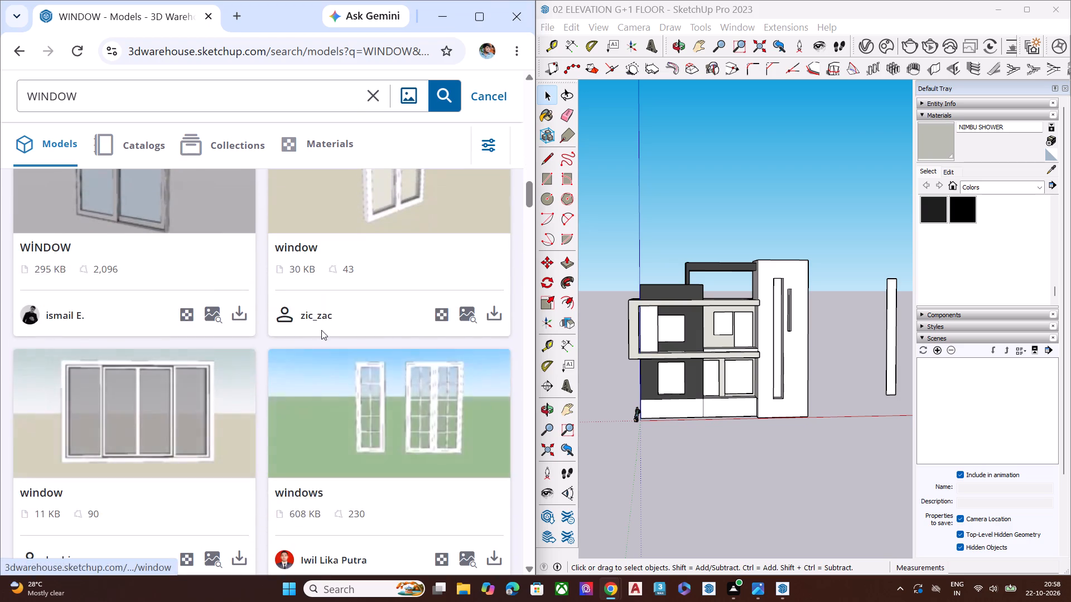
scroll(322, 329, "up", 2)
scroll(325, 328, "down", 1)
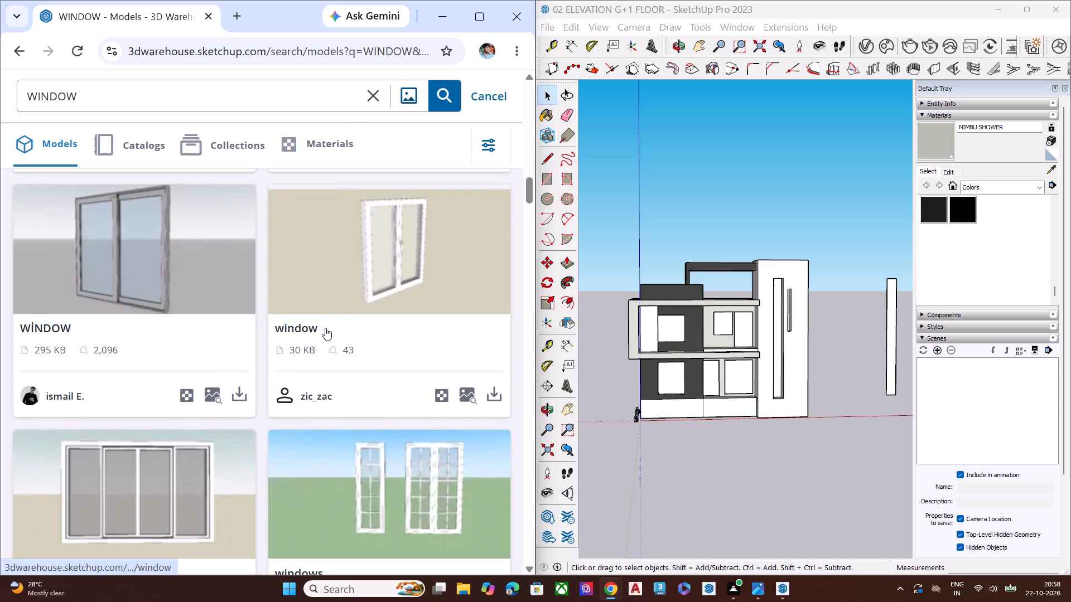
scroll(394, 352, "down", 3)
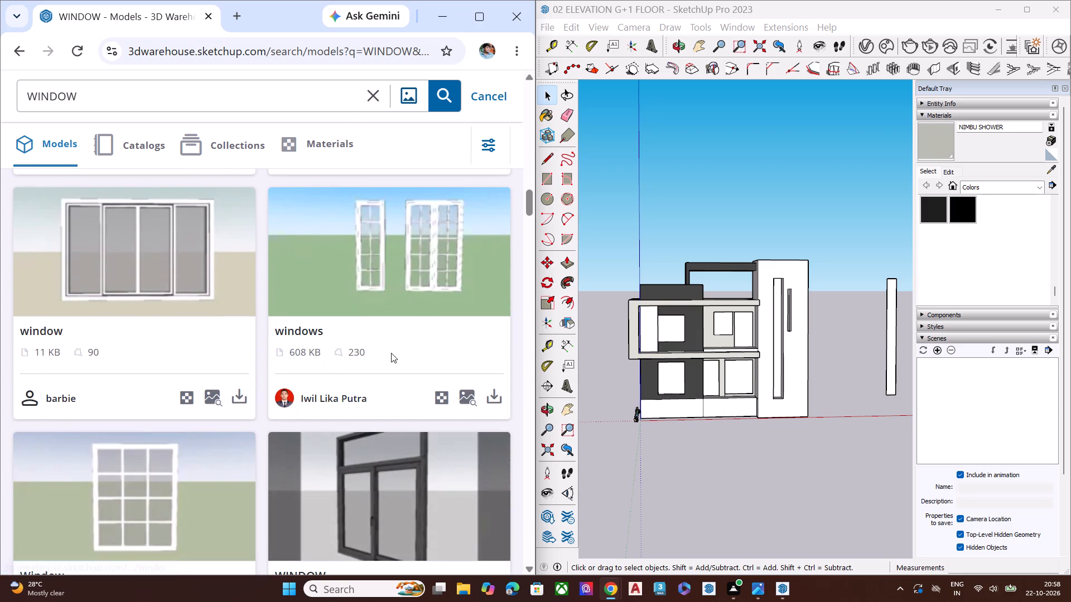
scroll(402, 339, "up", 4)
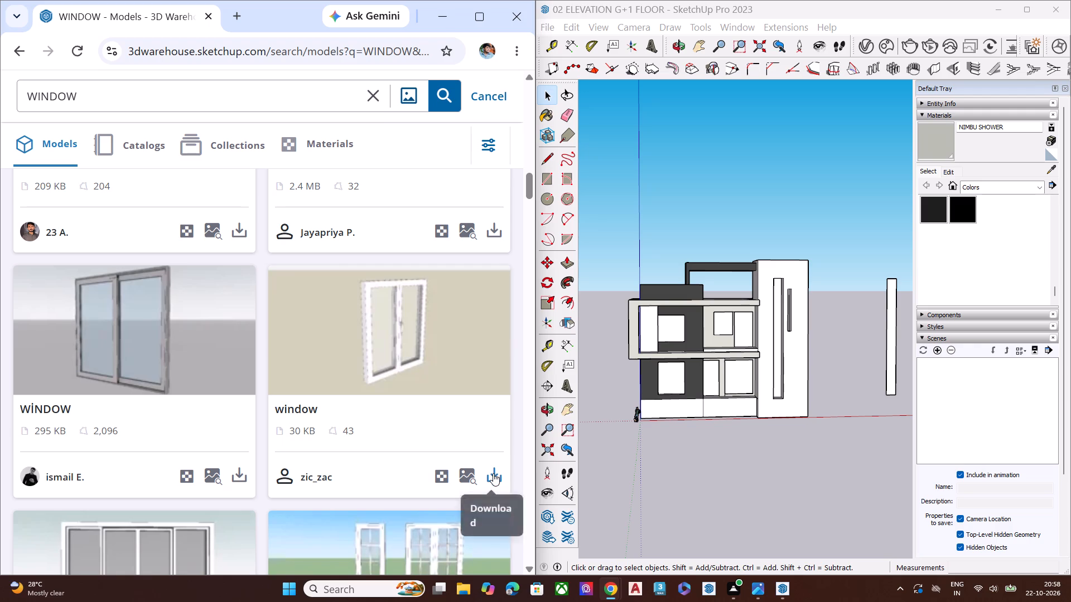
left_click(493, 473)
left_click(462, 346)
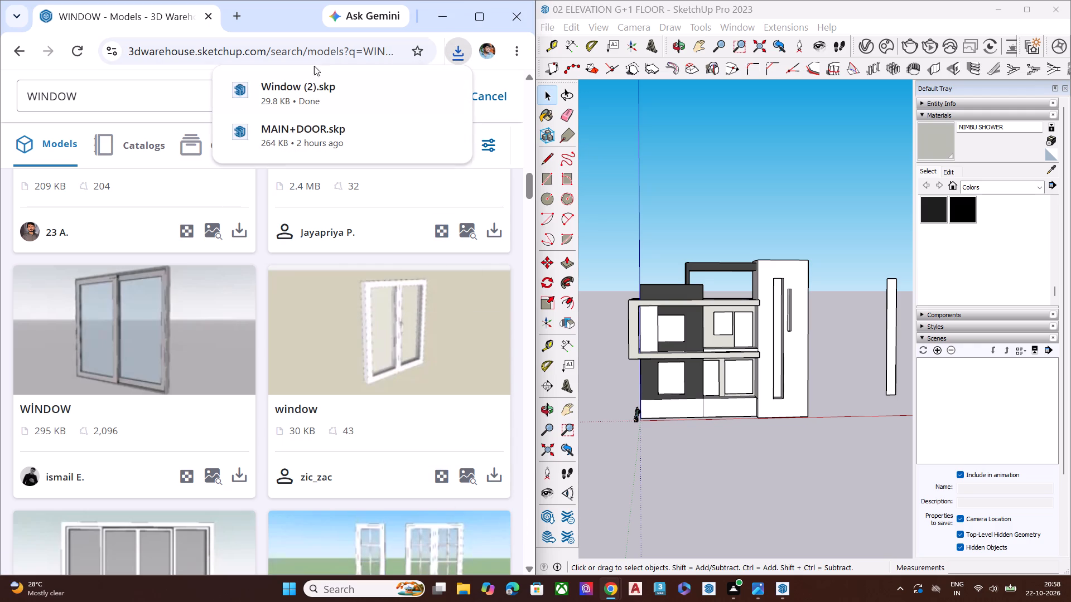
left_click(456, 51)
left_click(456, 51)
left_click(456, 51)
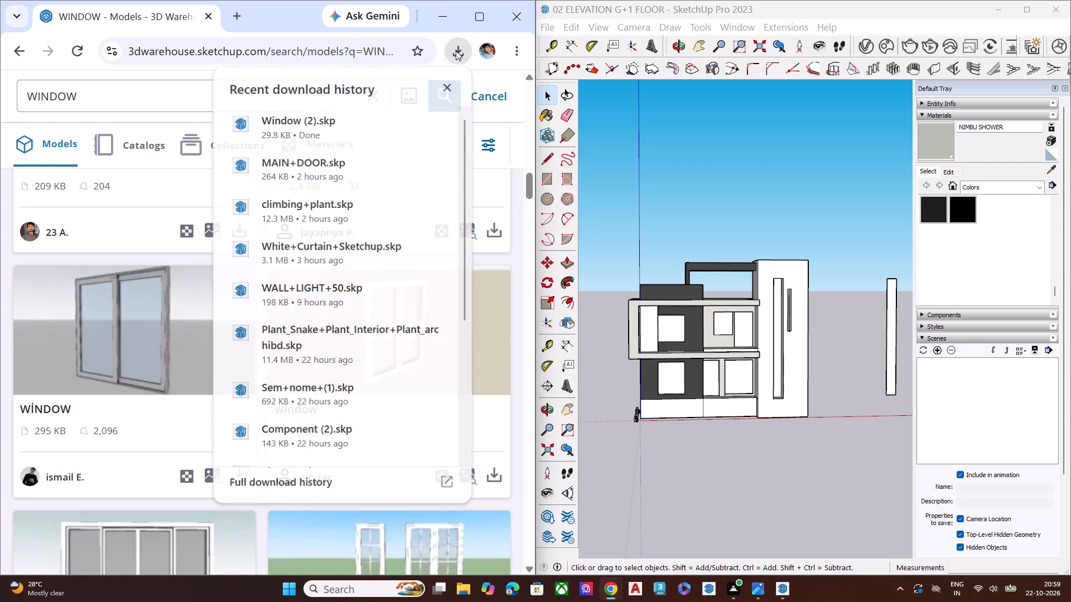
Replace the 3D Warehouse search term with DOOR and run the model search.
left_click(337, 110)
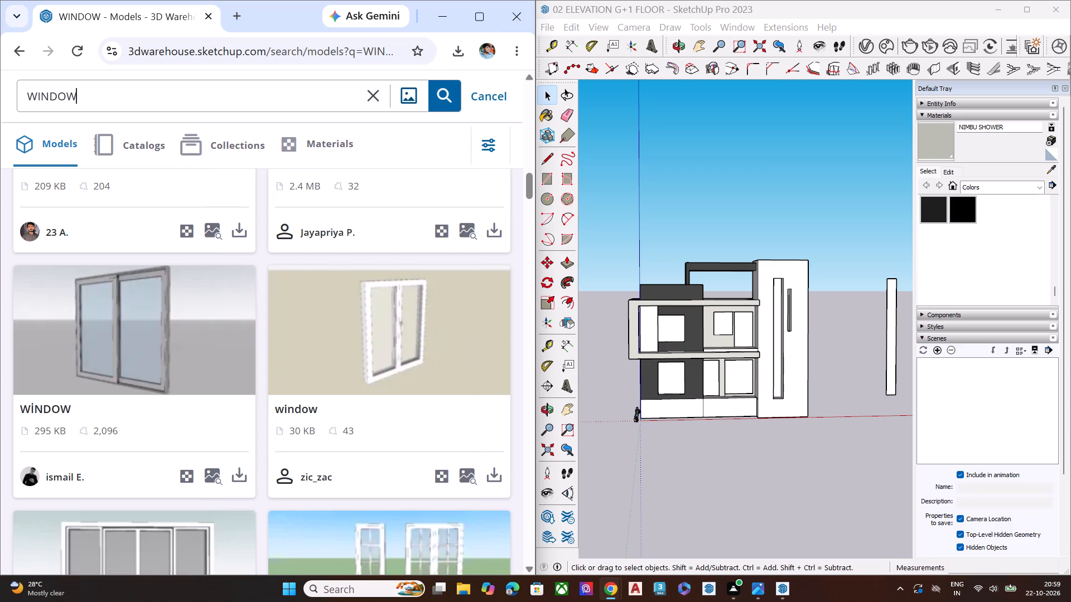
key("BackSpace")
key("BackSpace")
key("BackSpace")
key("BackSpace")
key("BackSpace")
key("BackSpace")
key("BackSpace")
key("BackSpace")
key("BackSpace")
key("BackSpace")
key("BackSpace")
key("BackSpace")
key("BackSpace")
key("BackSpace")
key("BackSpace")
key("BackSpace")
key("BackSpace")
key("BackSpace")
key("BackSpace")
key("BackSpace")
key("BackSpace")
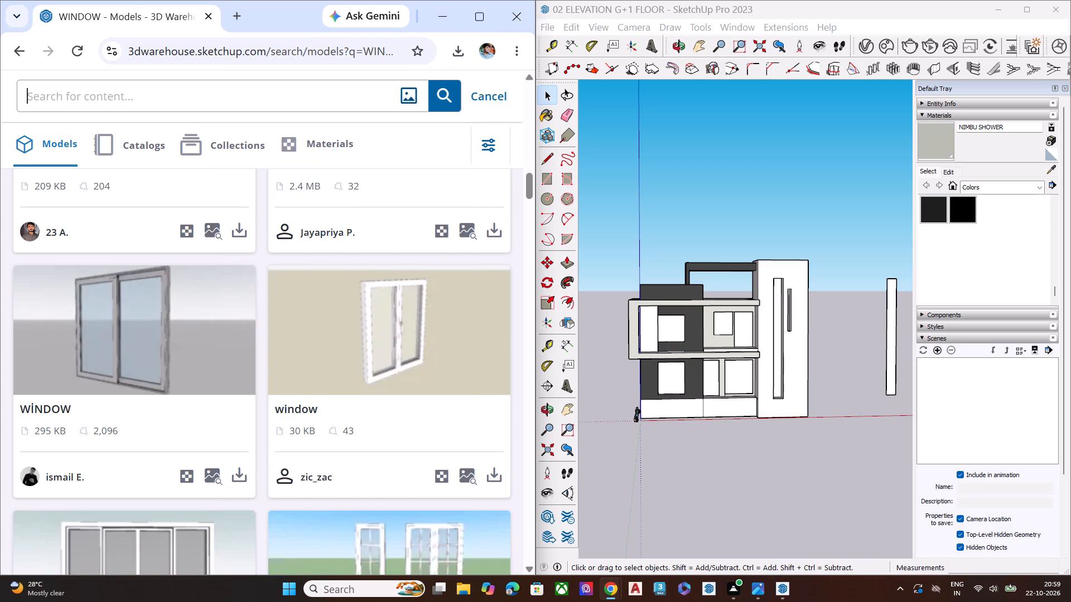
key("BackSpace")
type("DOOR")
key("Return")
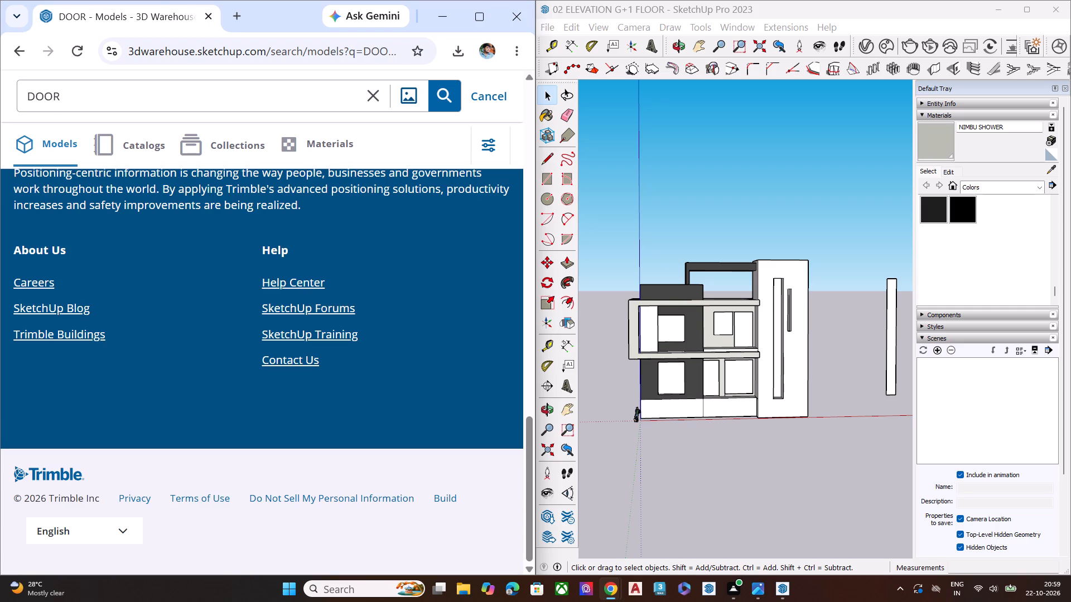
Download the dark "door 6 minimalis" model as a SketchUp file and close the 3D Warehouse window.
scroll(306, 266, "up", 1)
scroll(306, 266, "down", 2)
scroll(306, 266, "up", 1)
scroll(306, 266, "down", 1)
scroll(306, 266, "up", 5)
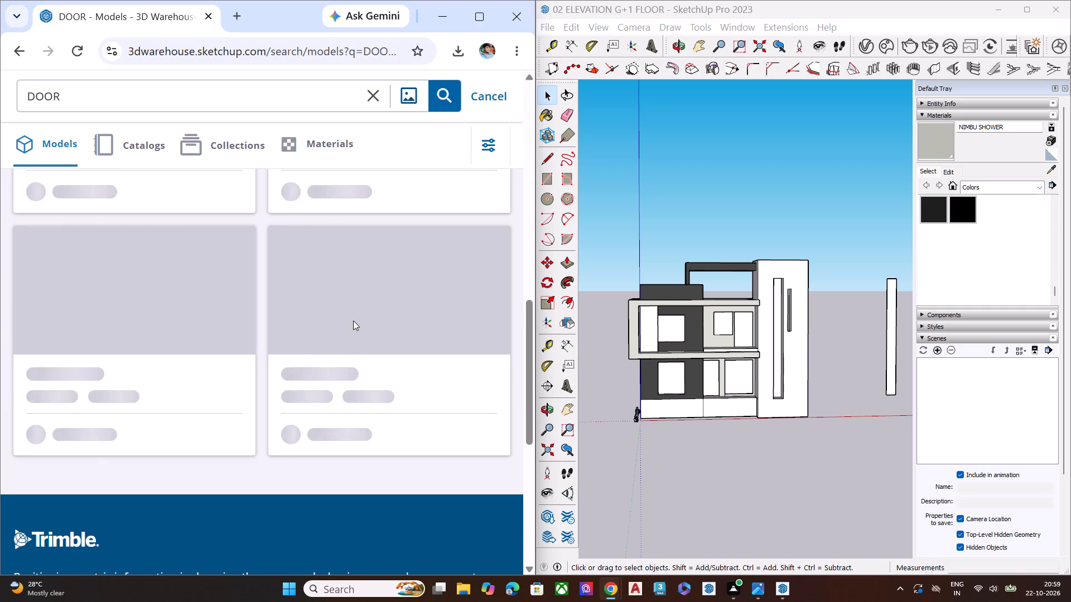
scroll(353, 321, "up", 7)
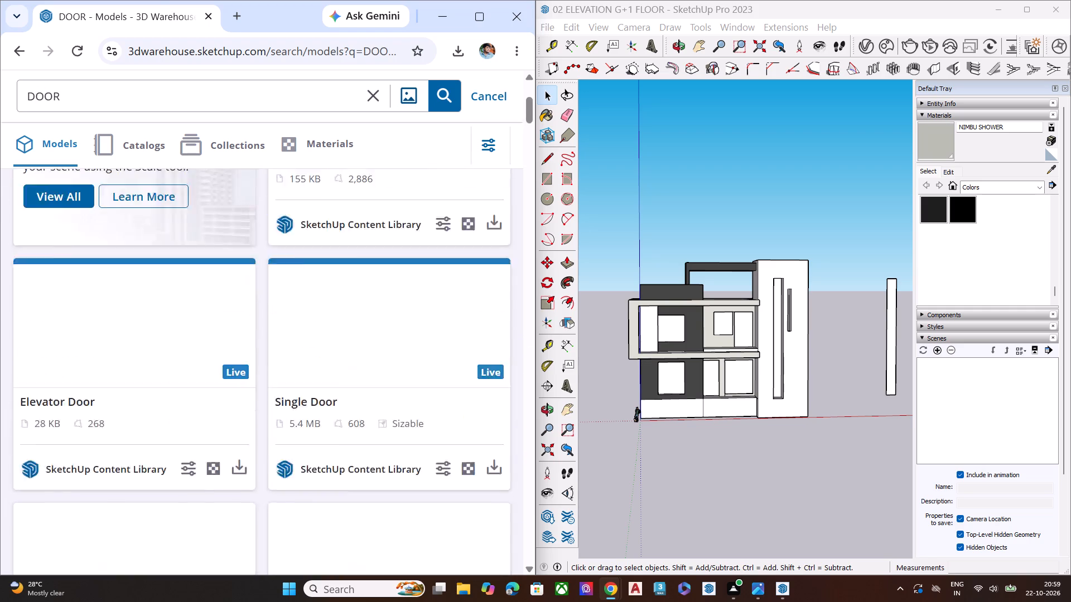
scroll(353, 321, "up", 5)
scroll(344, 324, "down", 1)
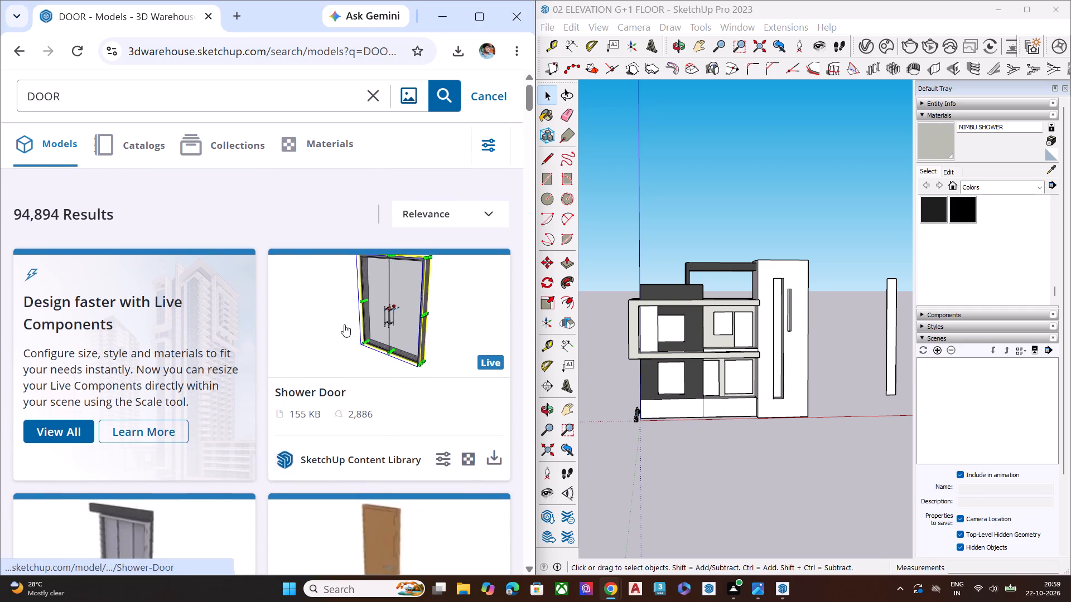
scroll(344, 324, "down", 3)
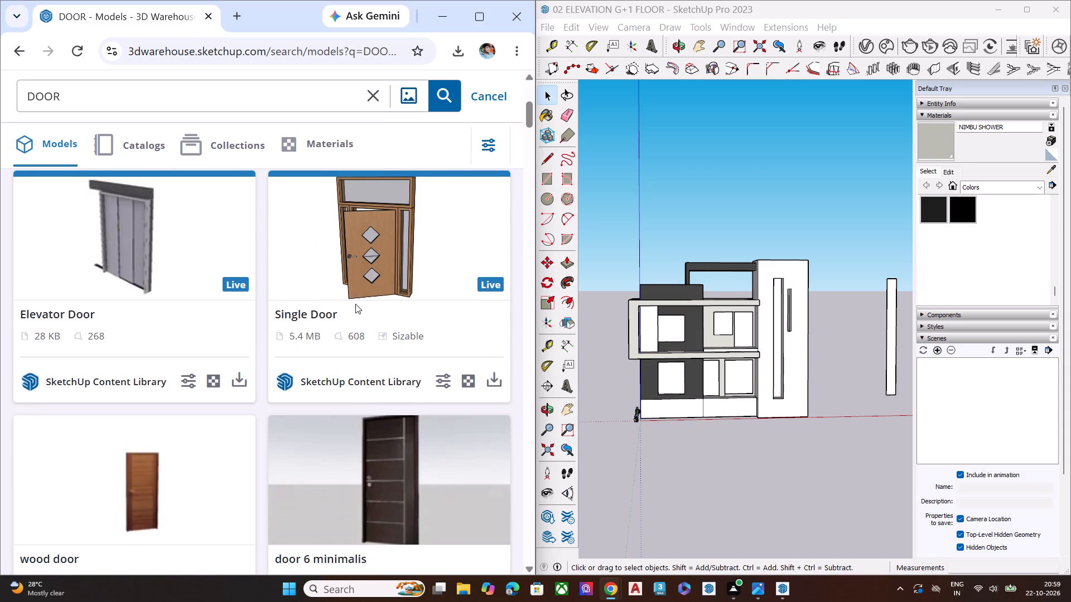
scroll(353, 305, "down", 2)
scroll(175, 443, "up", 1)
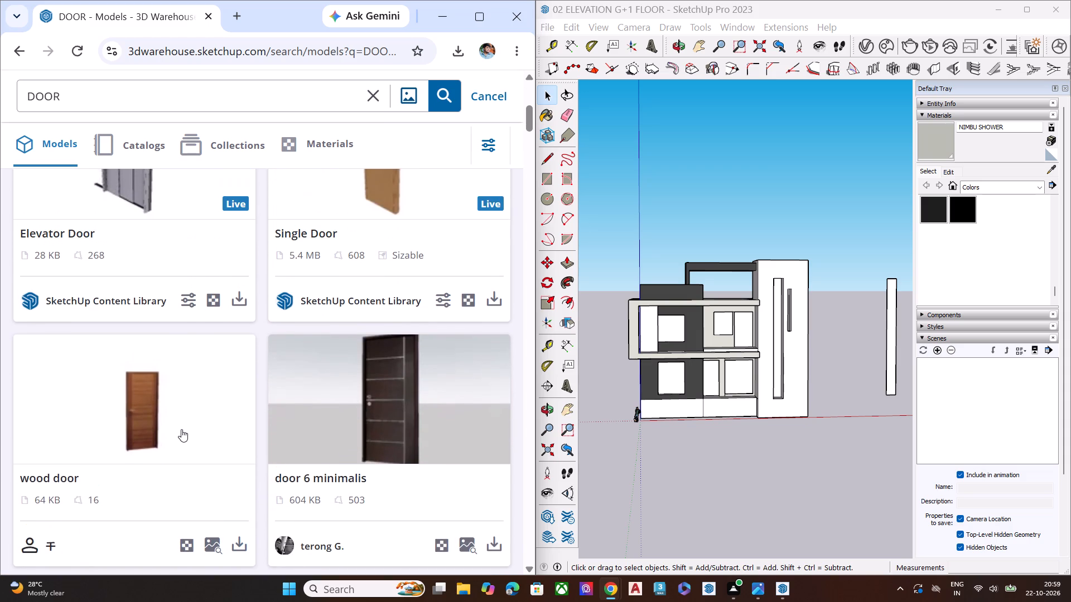
scroll(181, 429, "down", 4)
scroll(253, 381, "up", 3)
left_click(489, 463)
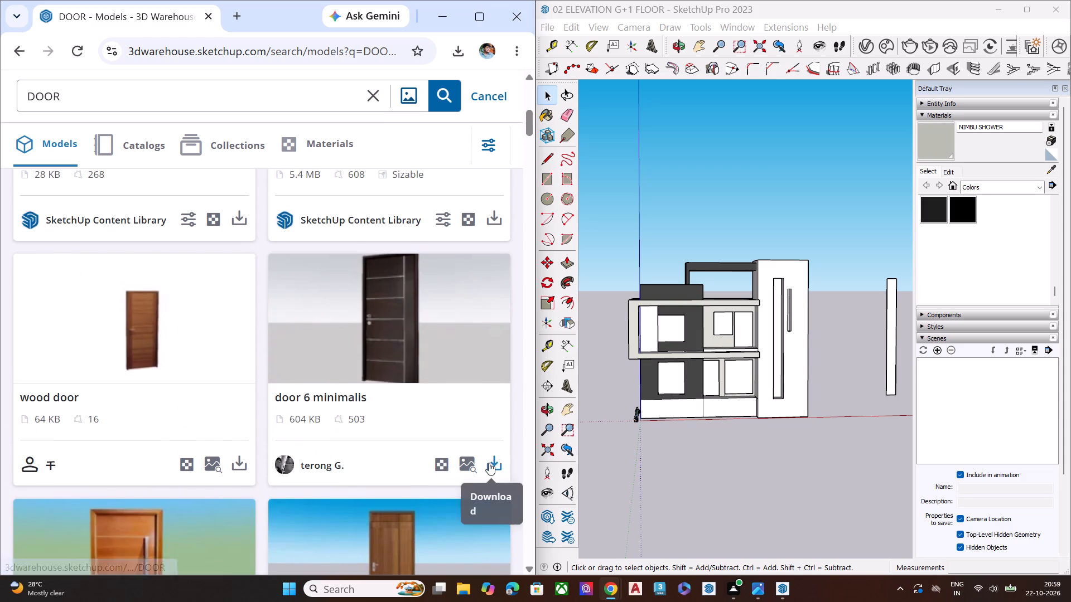
left_click(461, 376)
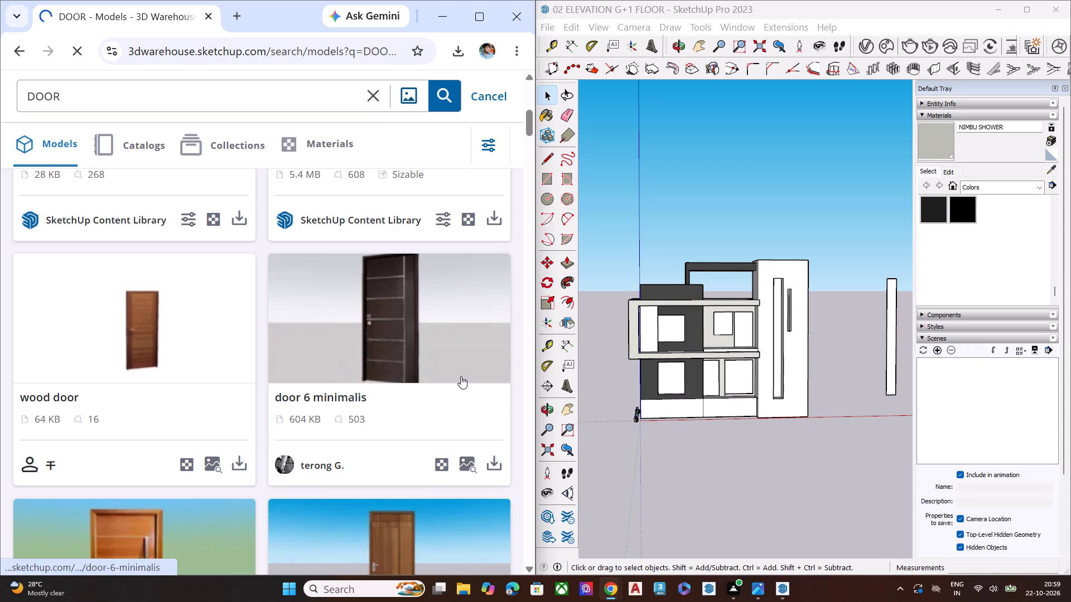
scroll(366, 363, "down", 7)
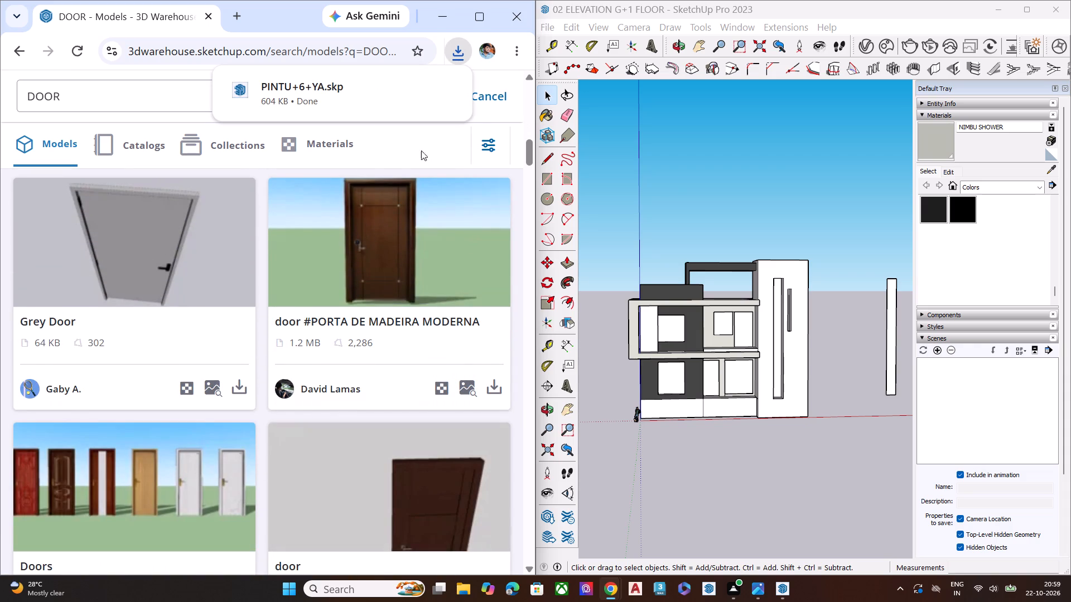
left_click(519, 13)
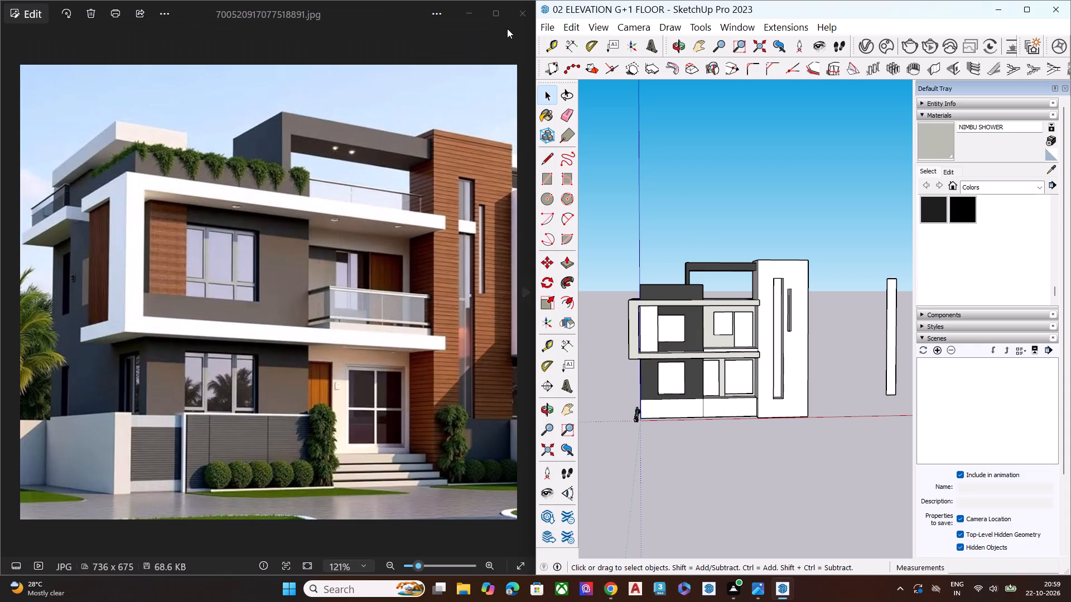
Import the Window (2).skp model from the Downloads folder and place it on the ground beside the tall tower block.
left_click(553, 28)
left_click(589, 263)
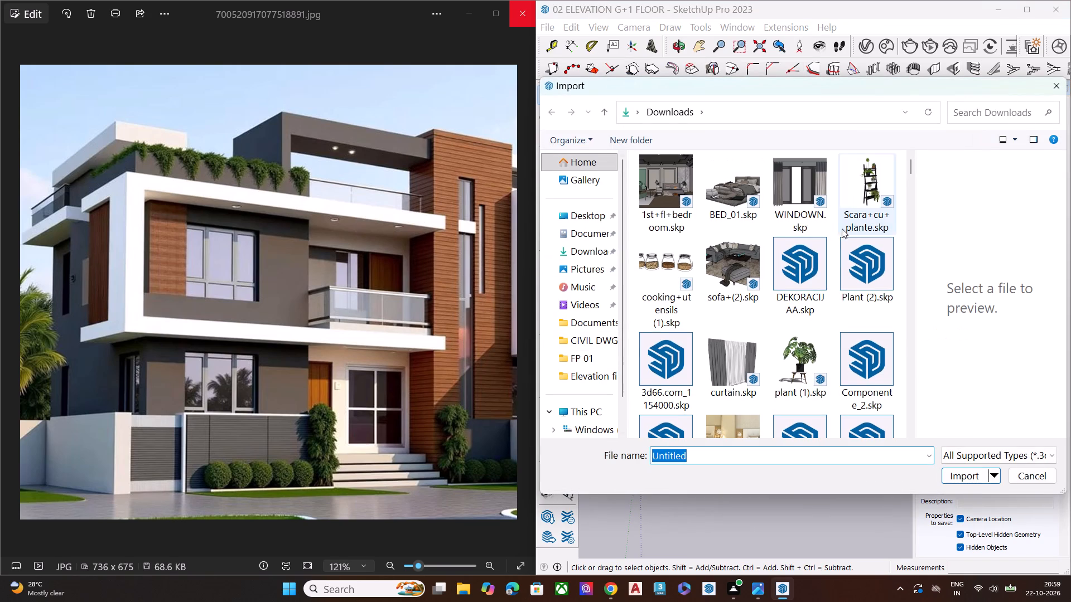
scroll(843, 334, "down", 1)
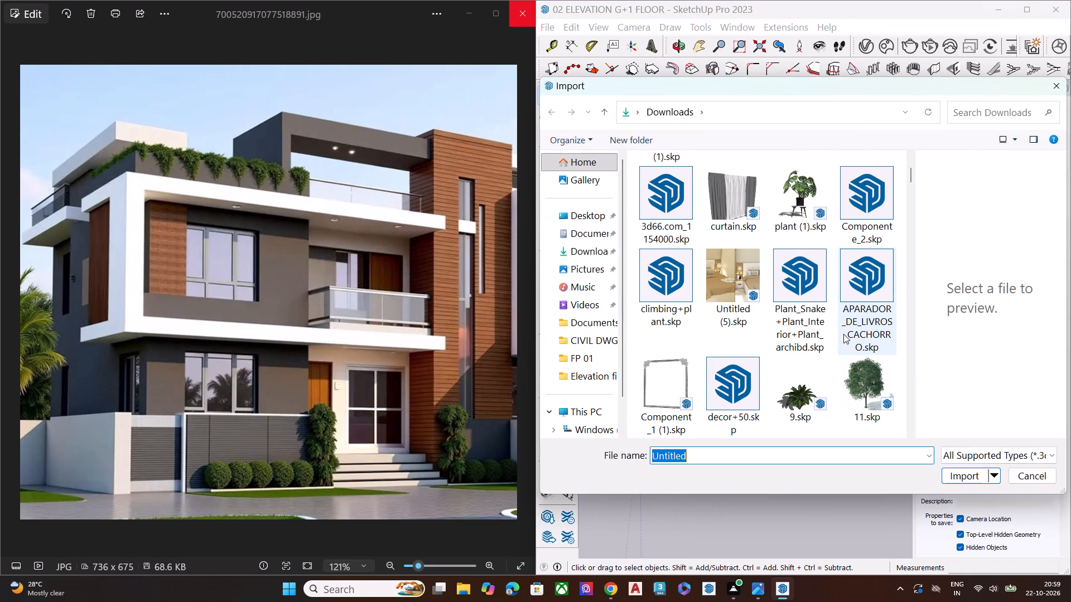
scroll(843, 334, "down", 1)
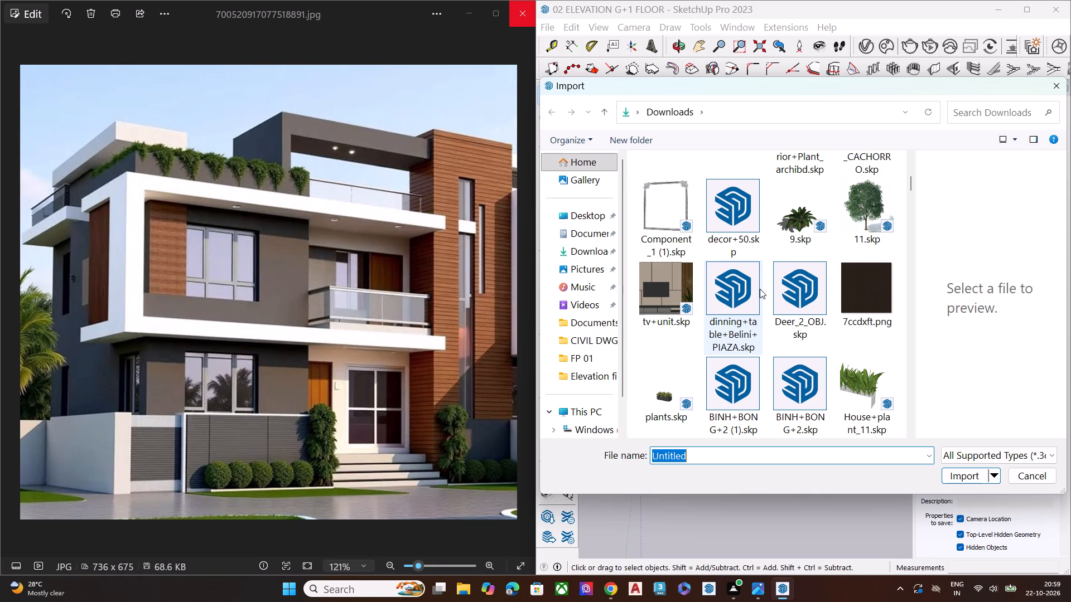
scroll(760, 289, "down", 2)
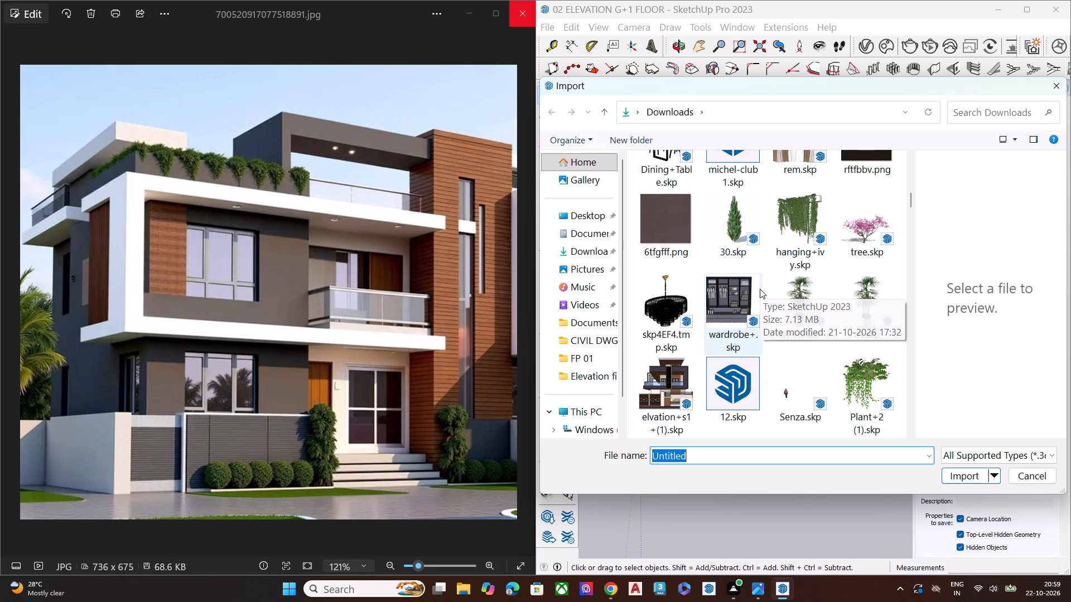
scroll(760, 289, "down", 1)
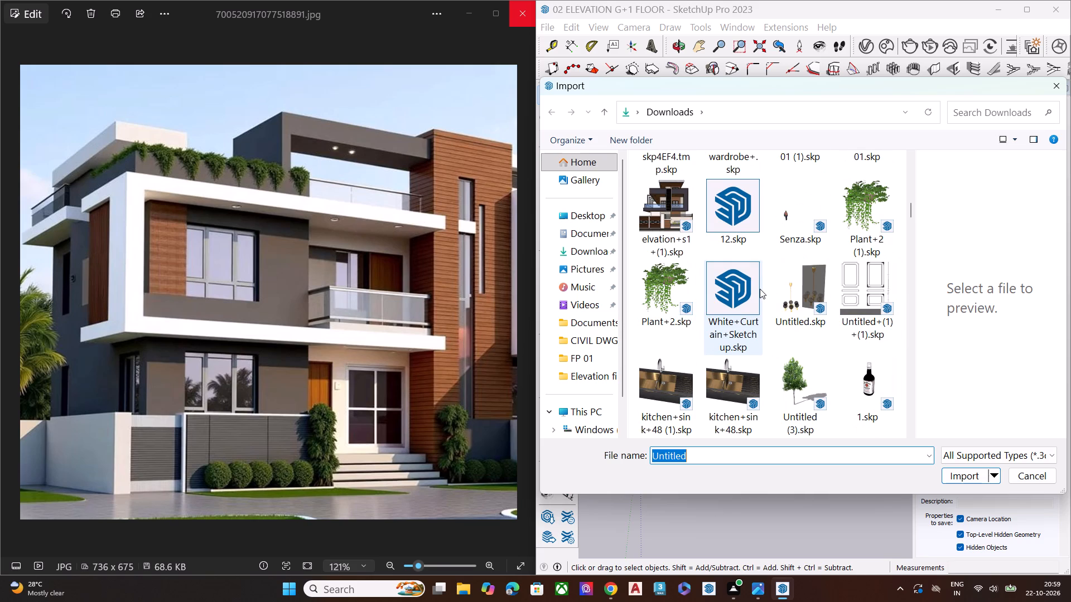
scroll(760, 289, "down", 2)
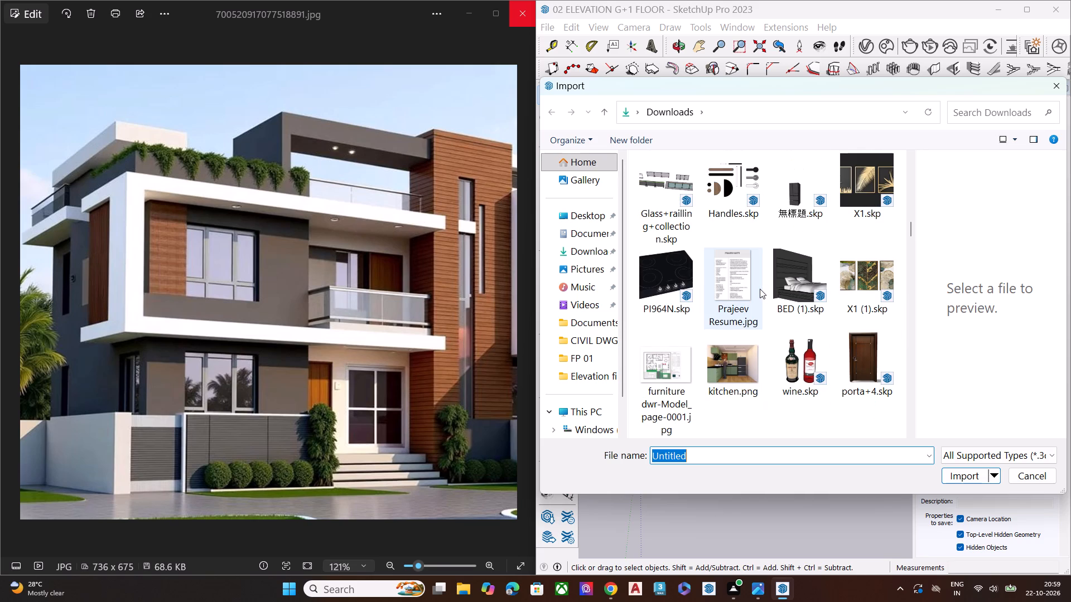
scroll(760, 289, "down", 1)
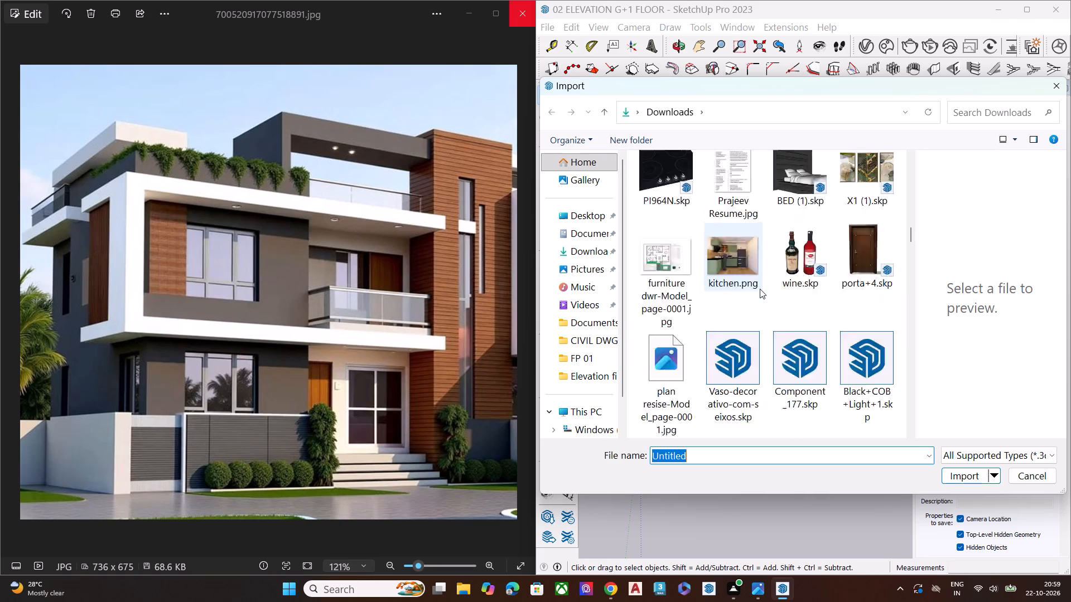
scroll(760, 289, "down", 1)
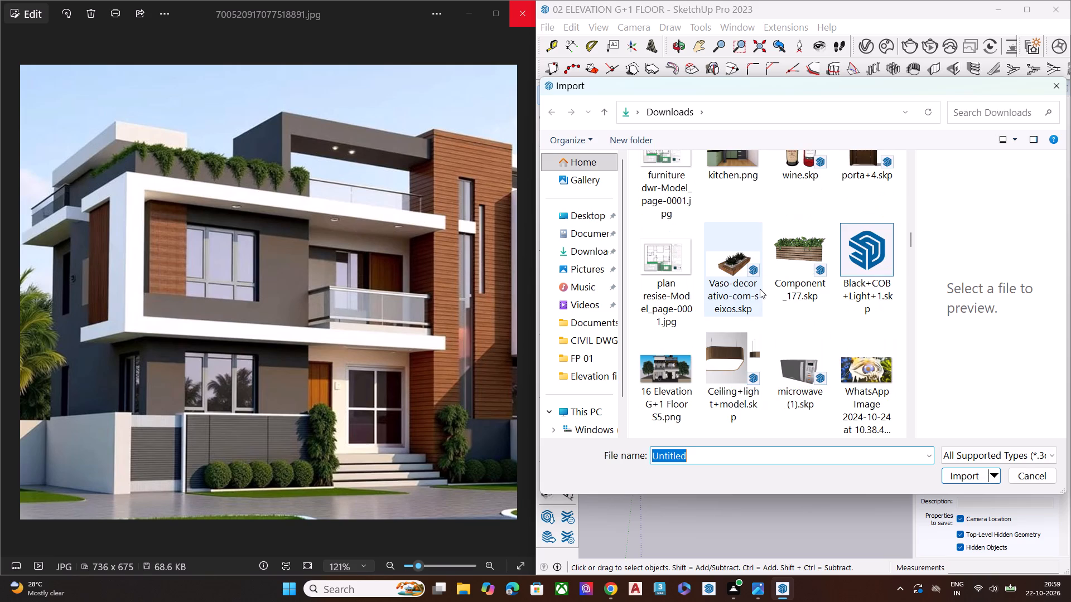
scroll(760, 289, "down", 2)
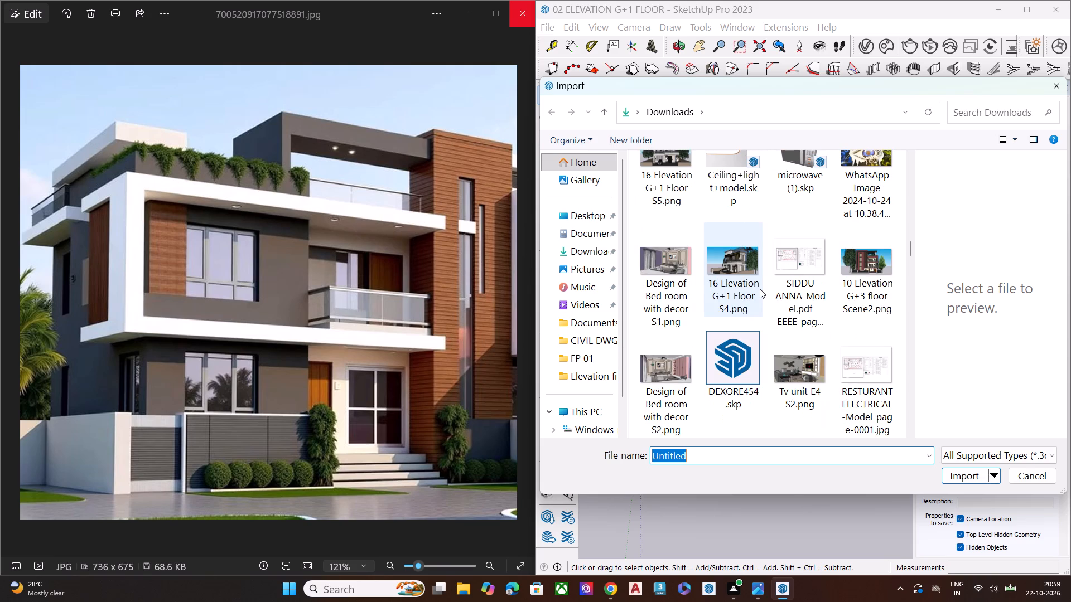
scroll(760, 289, "down", 2)
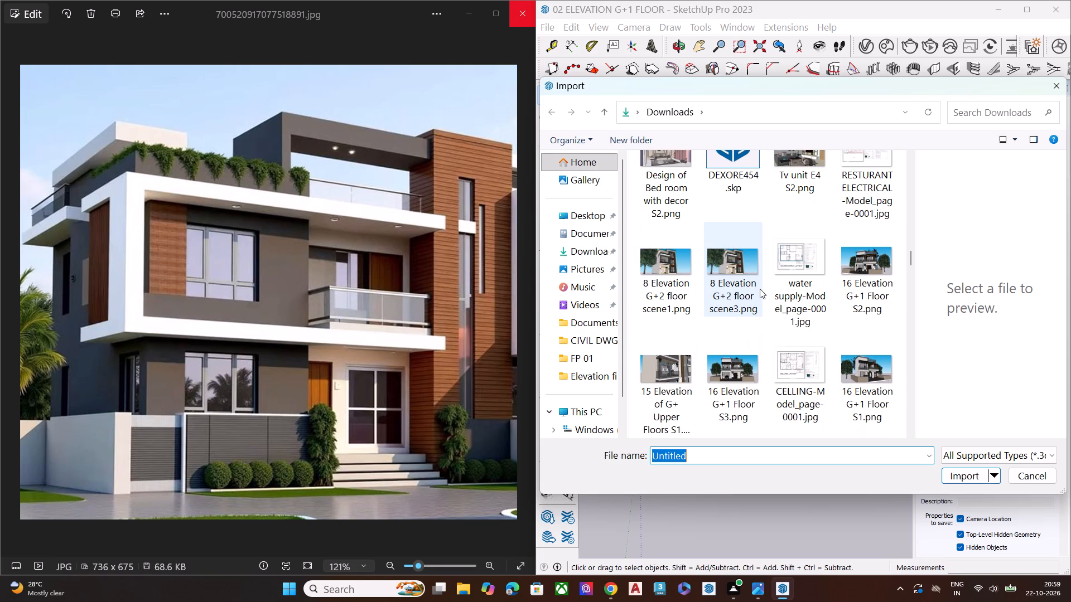
scroll(760, 289, "down", 3)
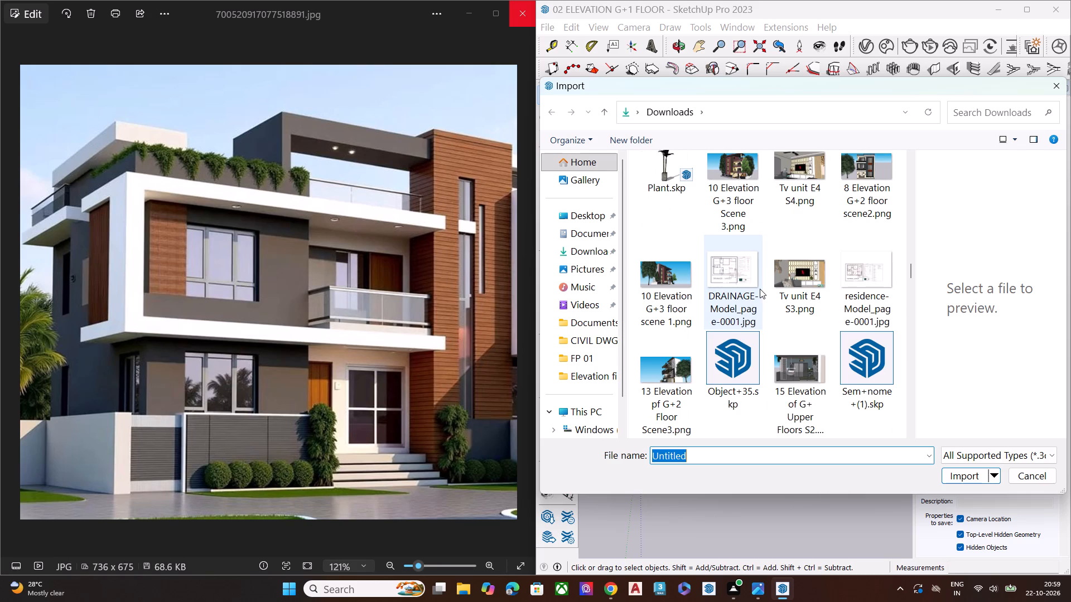
scroll(760, 289, "down", 2)
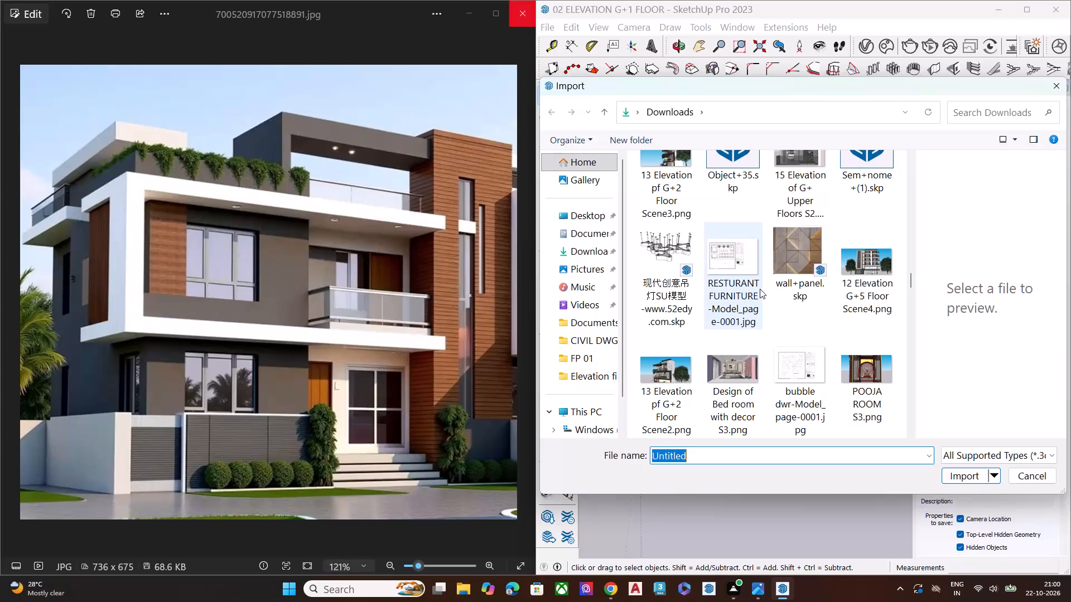
scroll(760, 289, "down", 2)
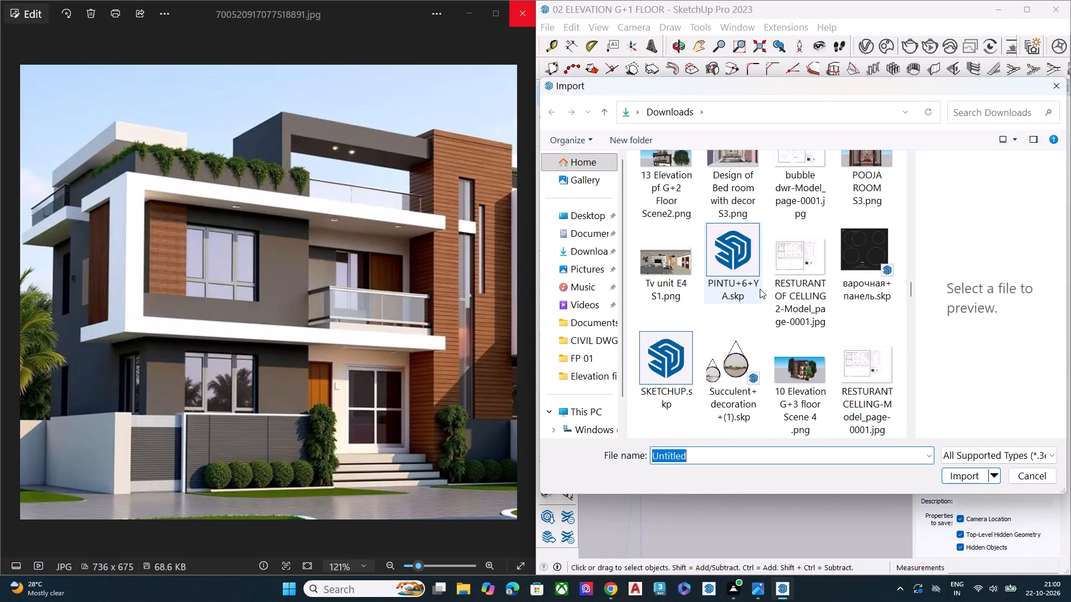
scroll(744, 299, "down", 2)
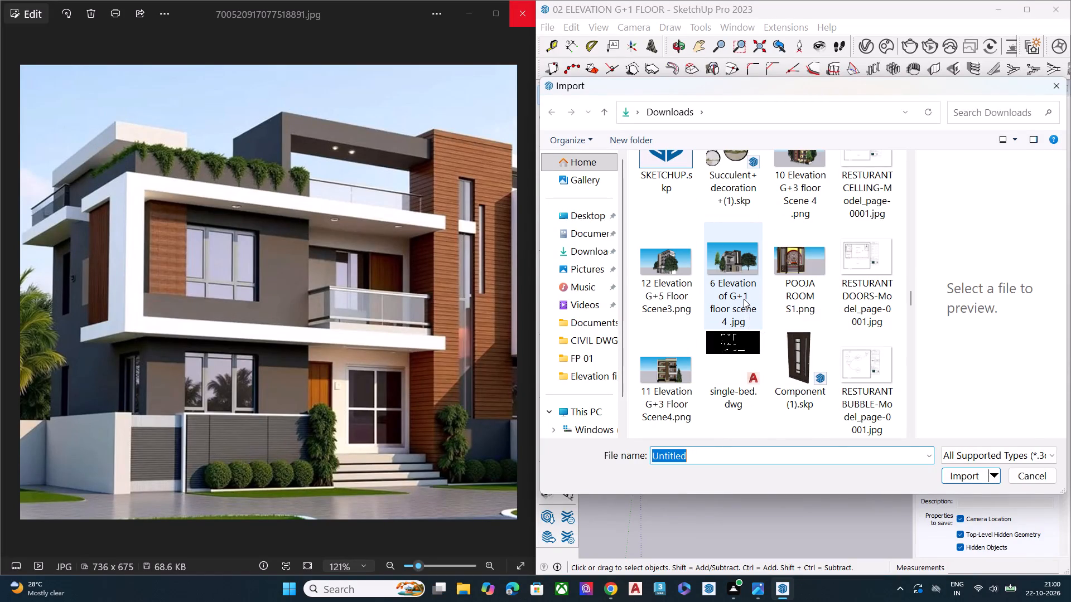
scroll(744, 299, "down", 2)
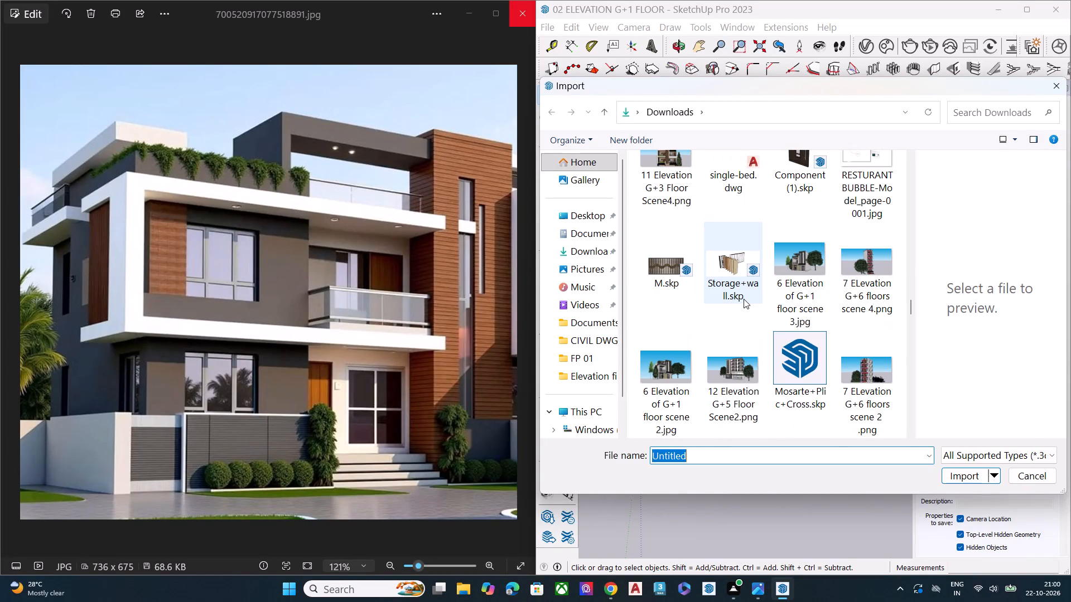
scroll(744, 299, "down", 1)
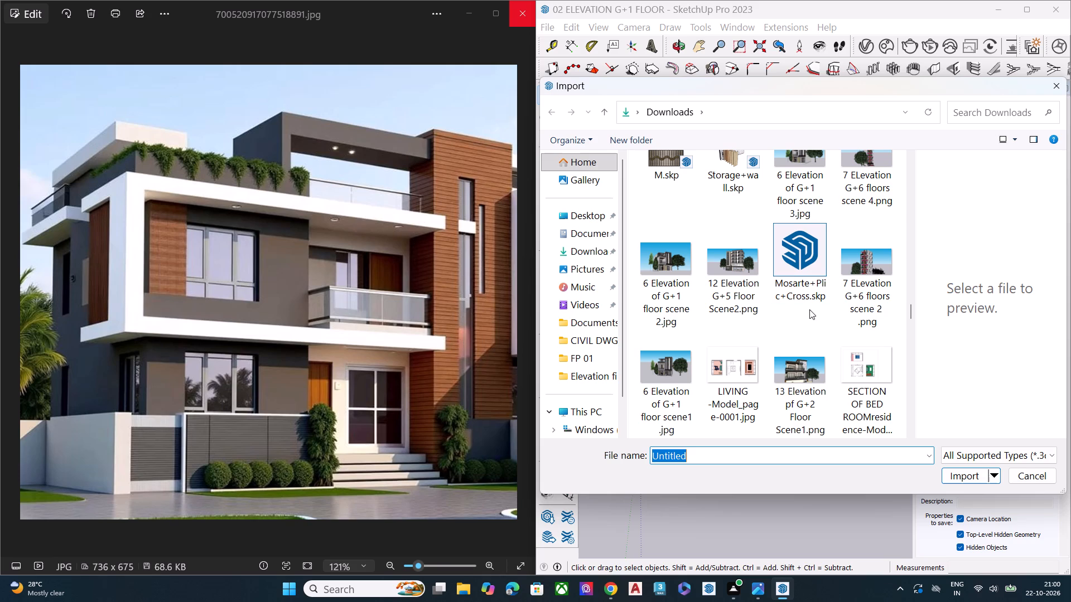
scroll(809, 311, "down", 1)
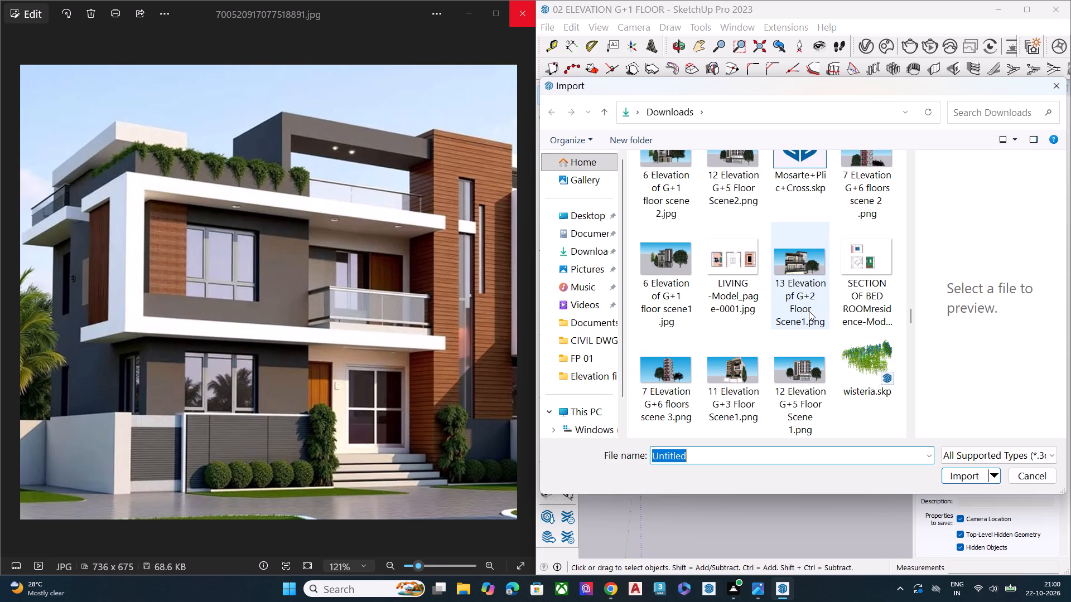
scroll(809, 311, "down", 1)
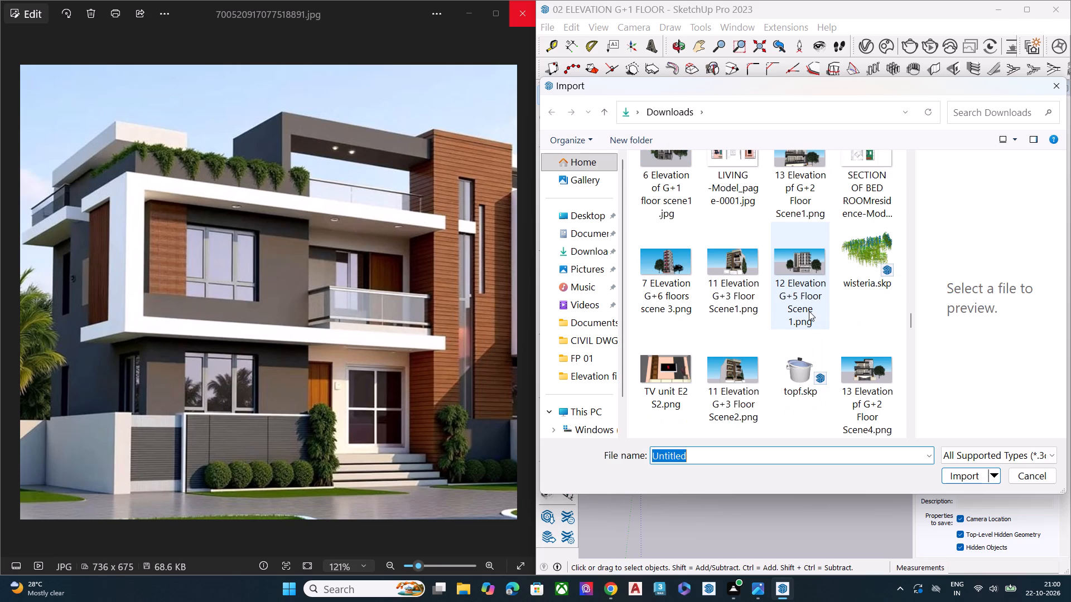
scroll(809, 311, "down", 2)
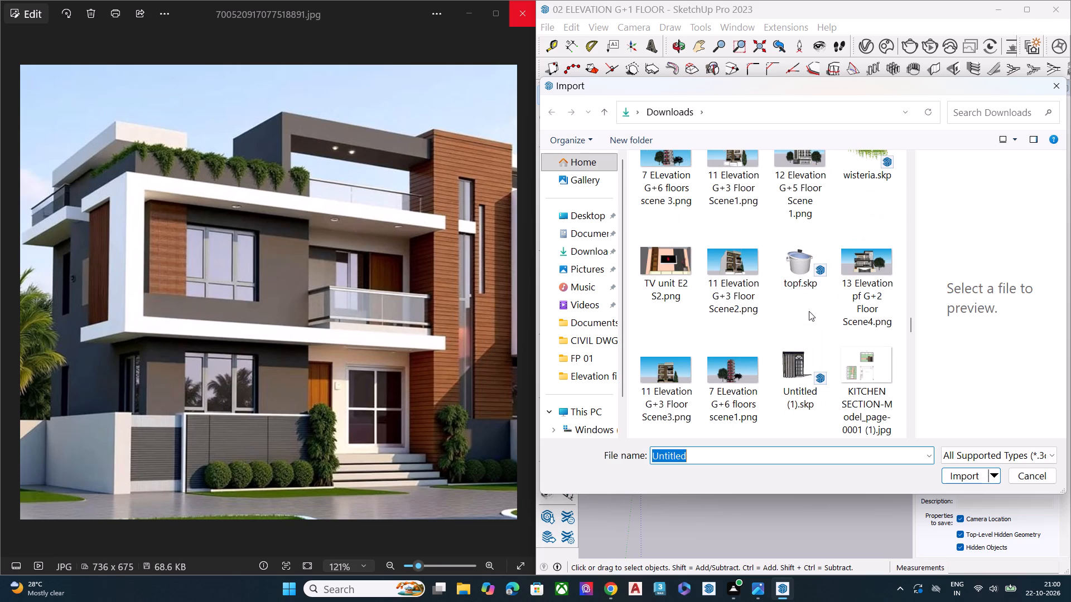
scroll(809, 311, "down", 2)
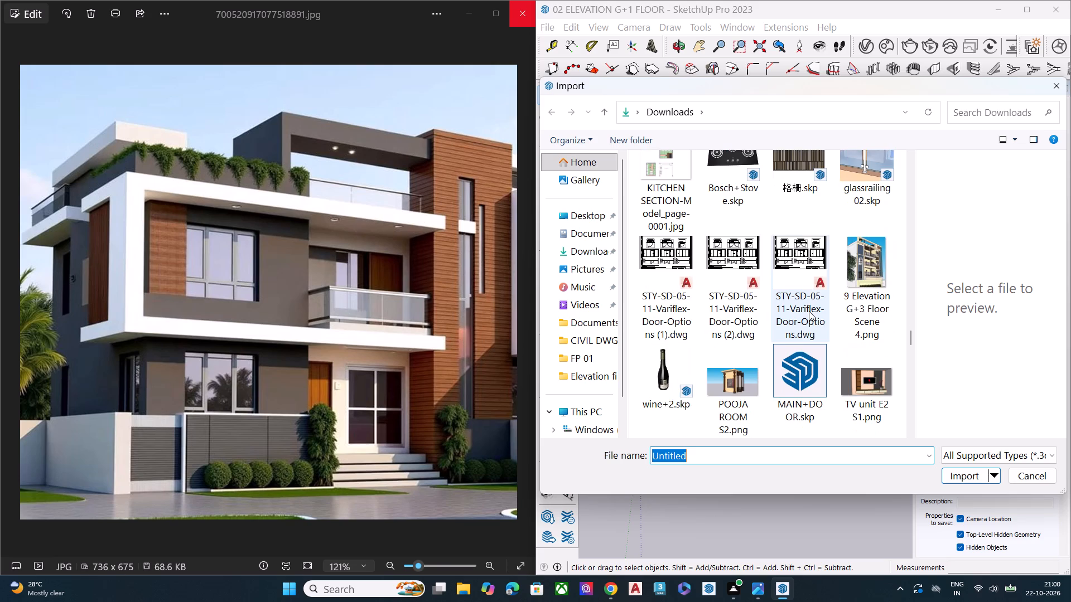
scroll(809, 311, "down", 1)
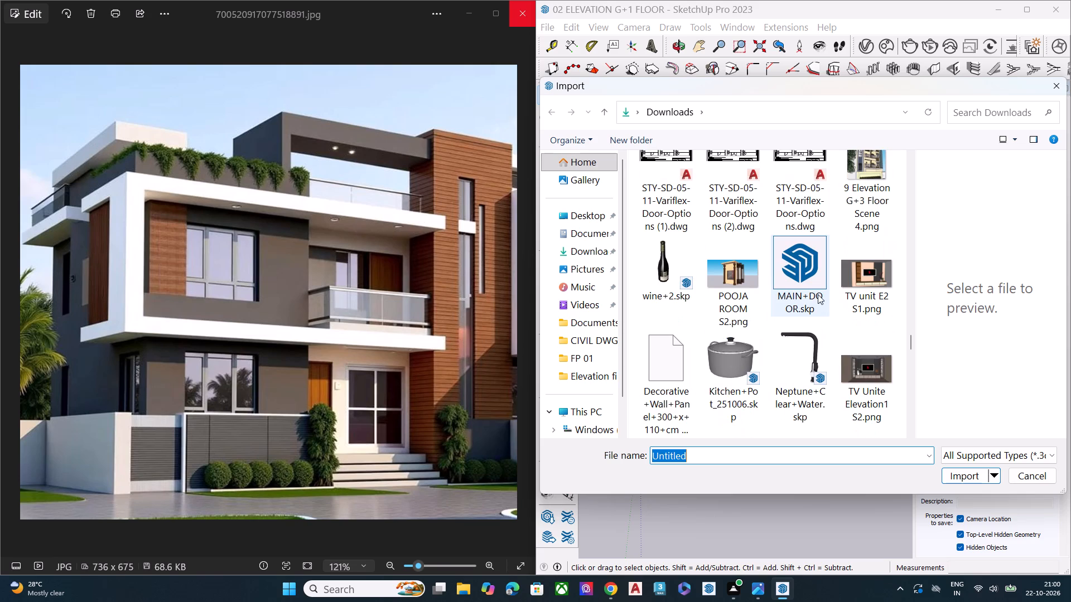
scroll(818, 294, "down", 2)
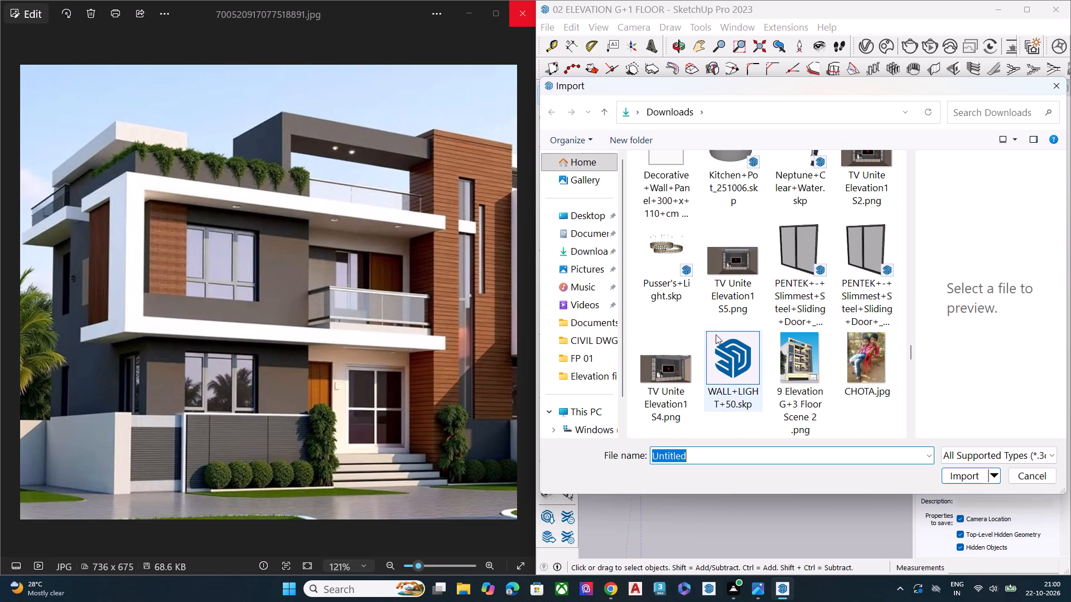
scroll(721, 333, "down", 1)
scroll(759, 308, "down", 1)
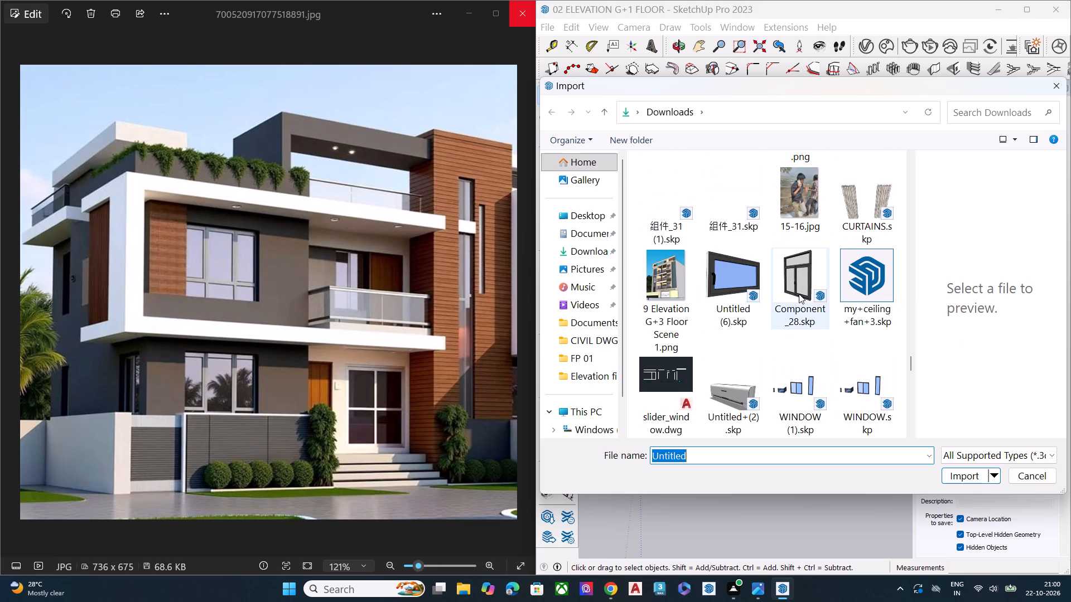
scroll(799, 294, "down", 2)
scroll(775, 338, "down", 1)
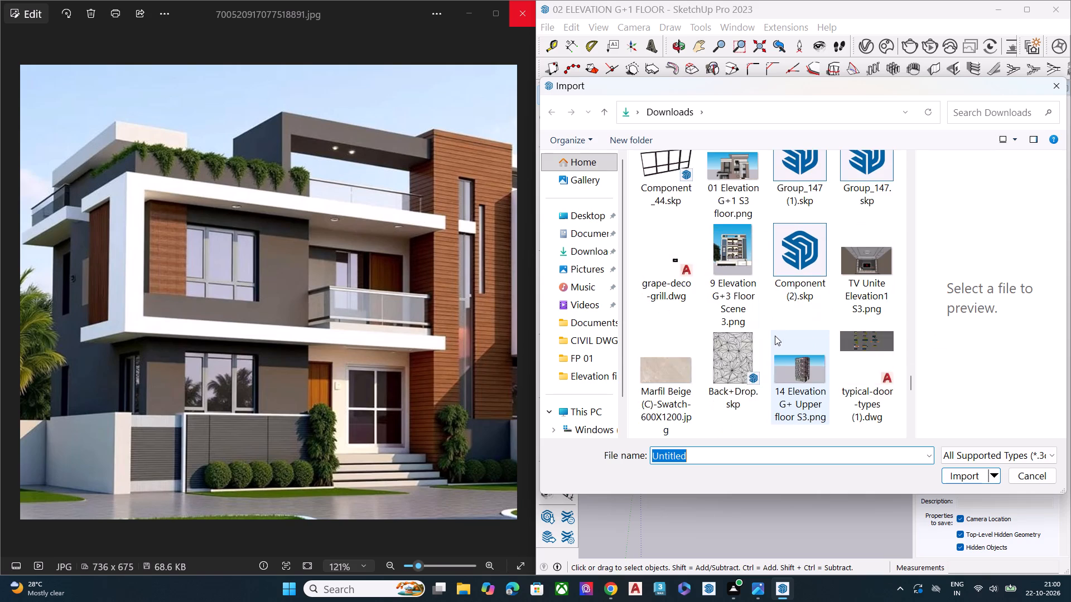
scroll(775, 336, "down", 3)
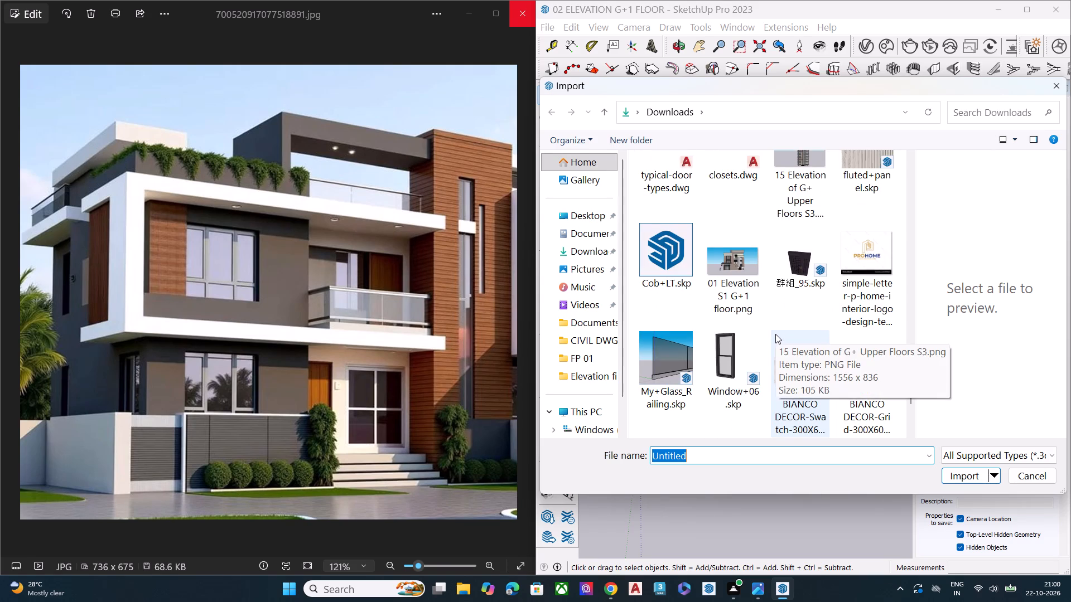
scroll(775, 334, "down", 3)
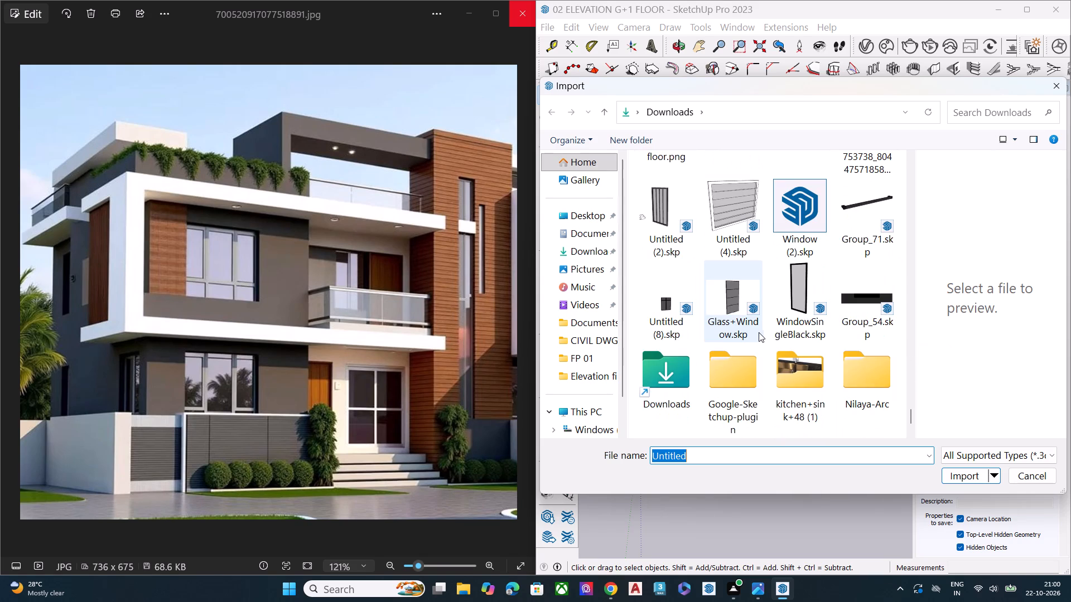
left_click(803, 198)
left_click(957, 479)
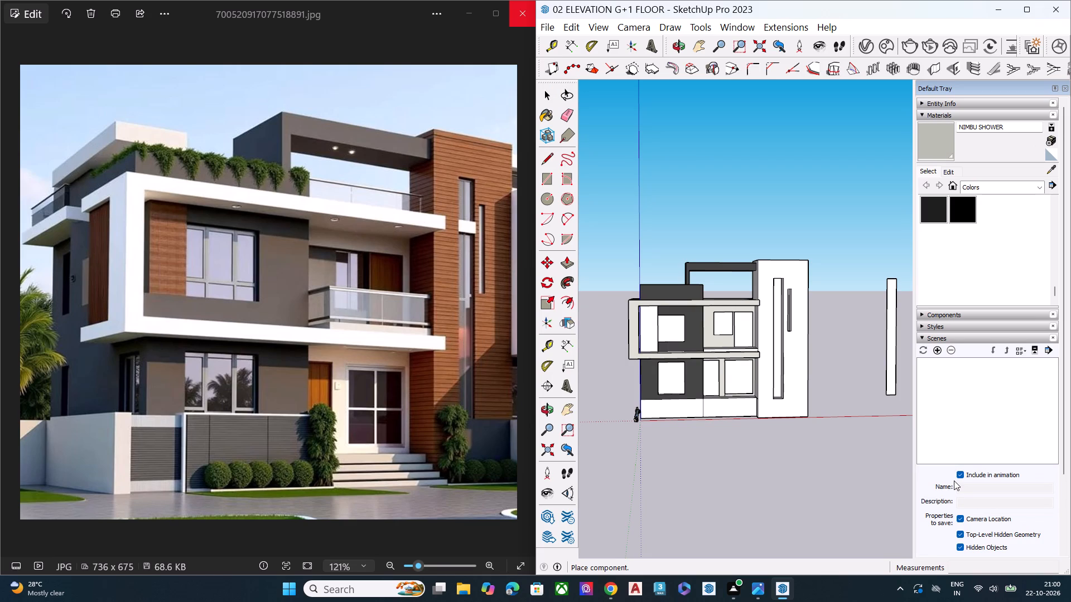
scroll(802, 425, "up", 11)
scroll(822, 453, "down", 3)
scroll(822, 453, "up", 9)
left_click(840, 401)
Rotate the imported window 90 degrees on the ground plane so that it faces the same way as the front facade.
scroll(832, 358, "up", 3)
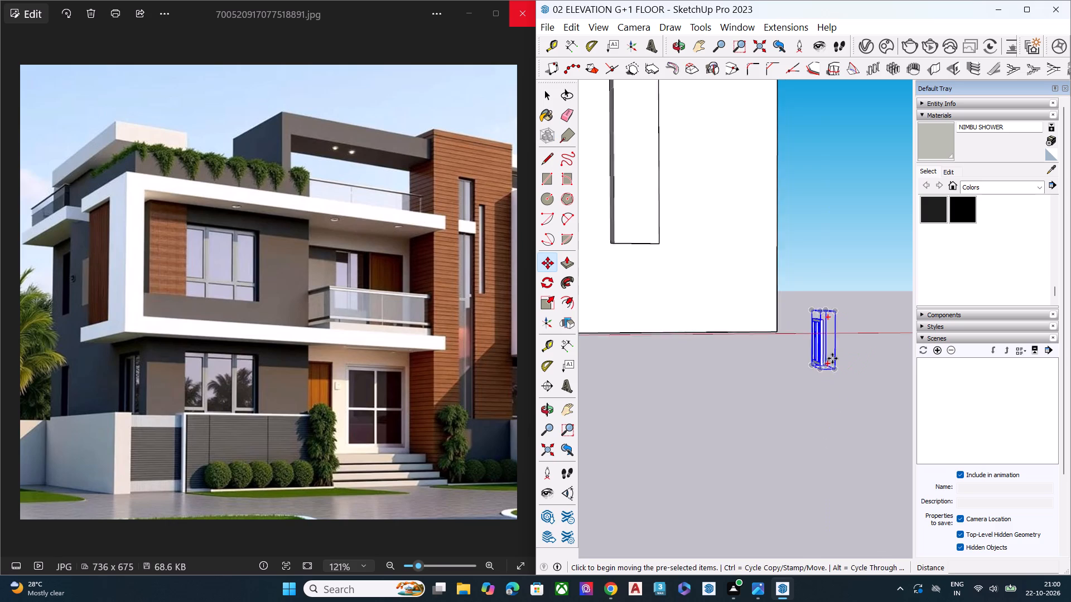
scroll(832, 358, "up", 6)
middle_click_drag(820, 367, 431, 431)
scroll(811, 504, "up", 1)
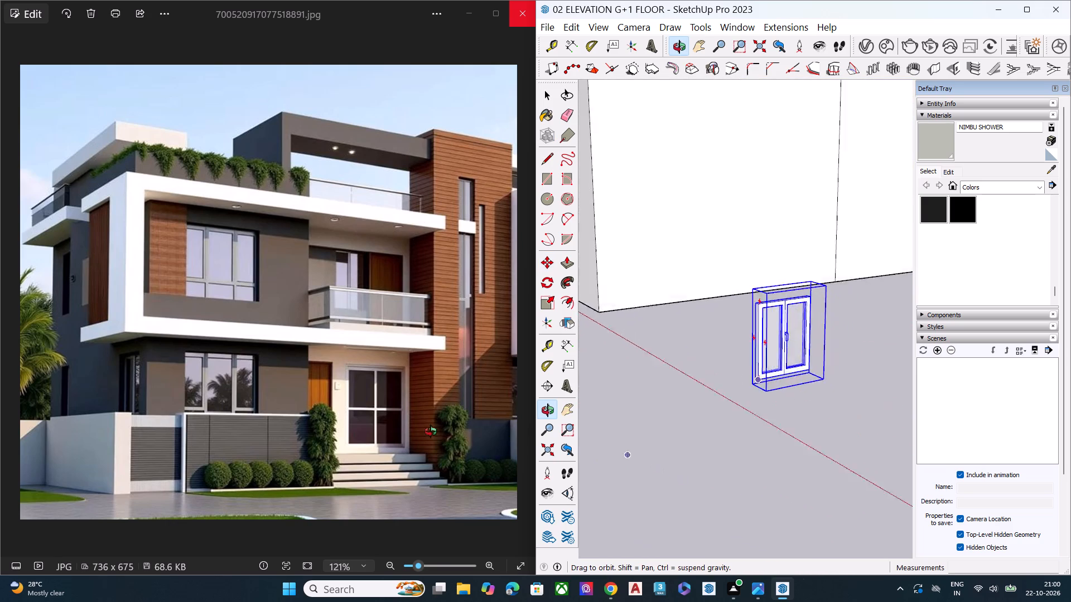
middle_click_drag(431, 431, 749, 477)
scroll(763, 405, "up", 6)
scroll(845, 407, "down", 1)
scroll(845, 407, "up", 2)
scroll(792, 417, "down", 10)
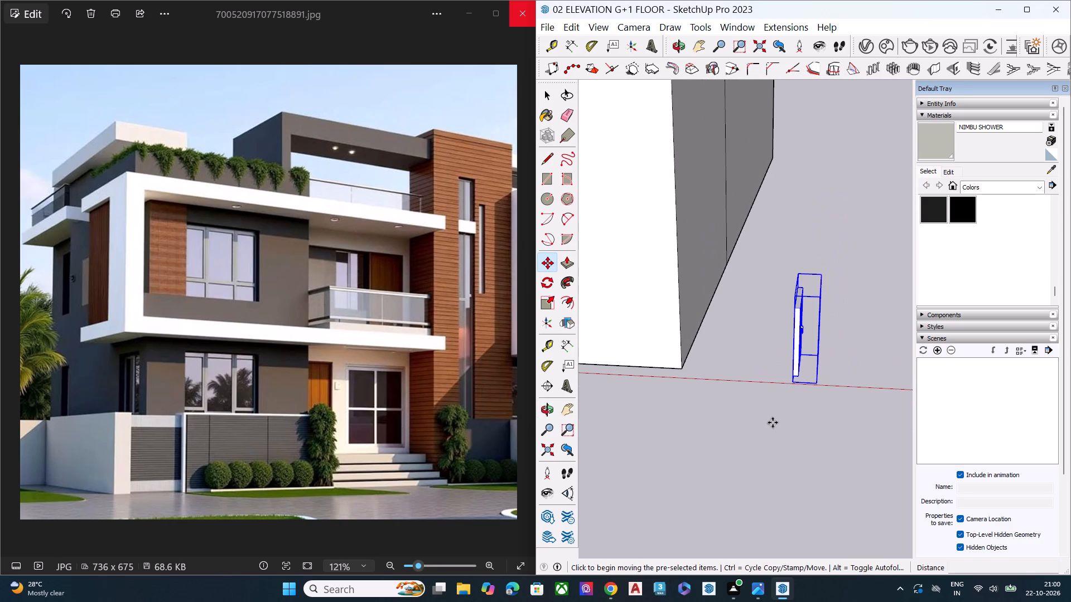
key("q")
left_click(818, 394)
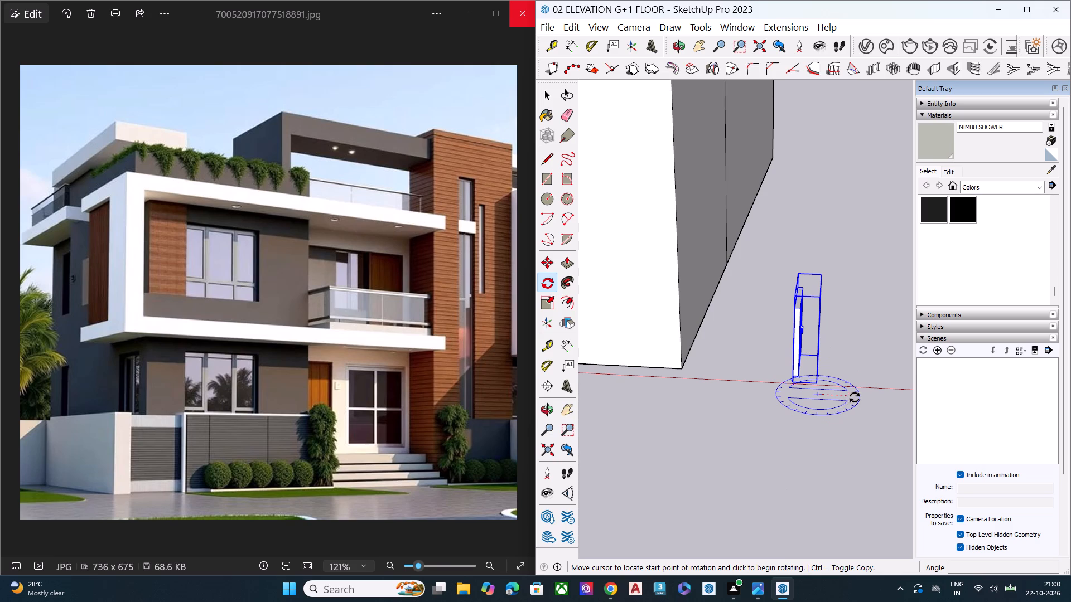
left_click(861, 394)
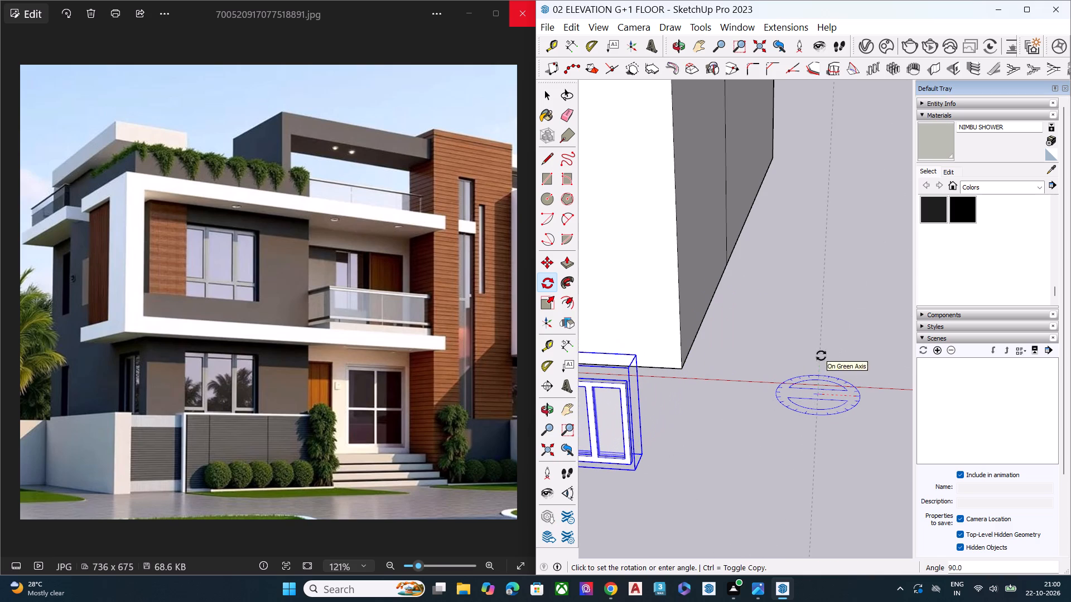
left_click(821, 356)
key("space")
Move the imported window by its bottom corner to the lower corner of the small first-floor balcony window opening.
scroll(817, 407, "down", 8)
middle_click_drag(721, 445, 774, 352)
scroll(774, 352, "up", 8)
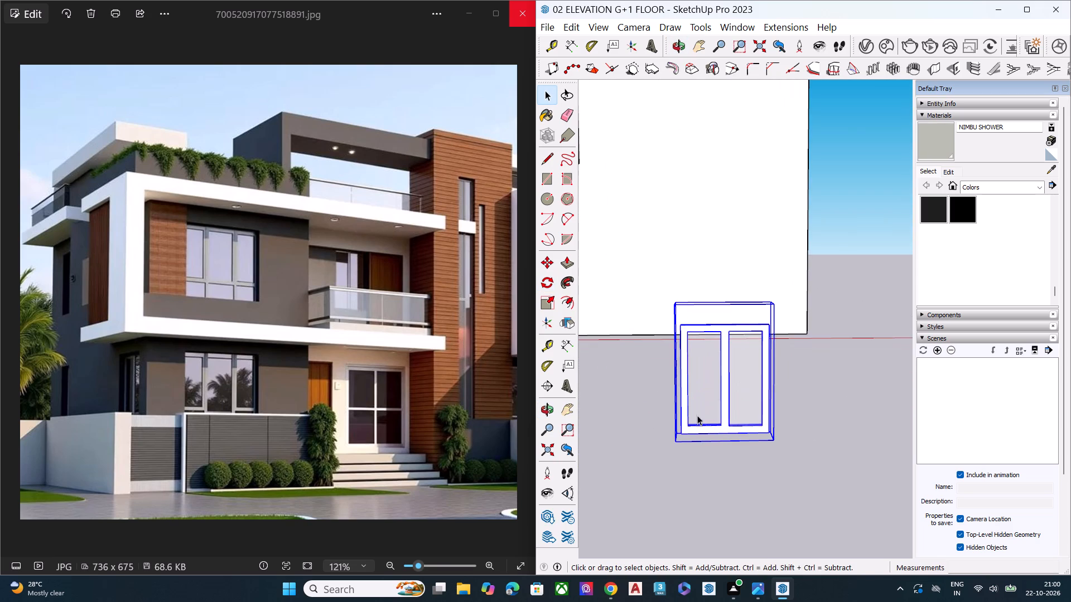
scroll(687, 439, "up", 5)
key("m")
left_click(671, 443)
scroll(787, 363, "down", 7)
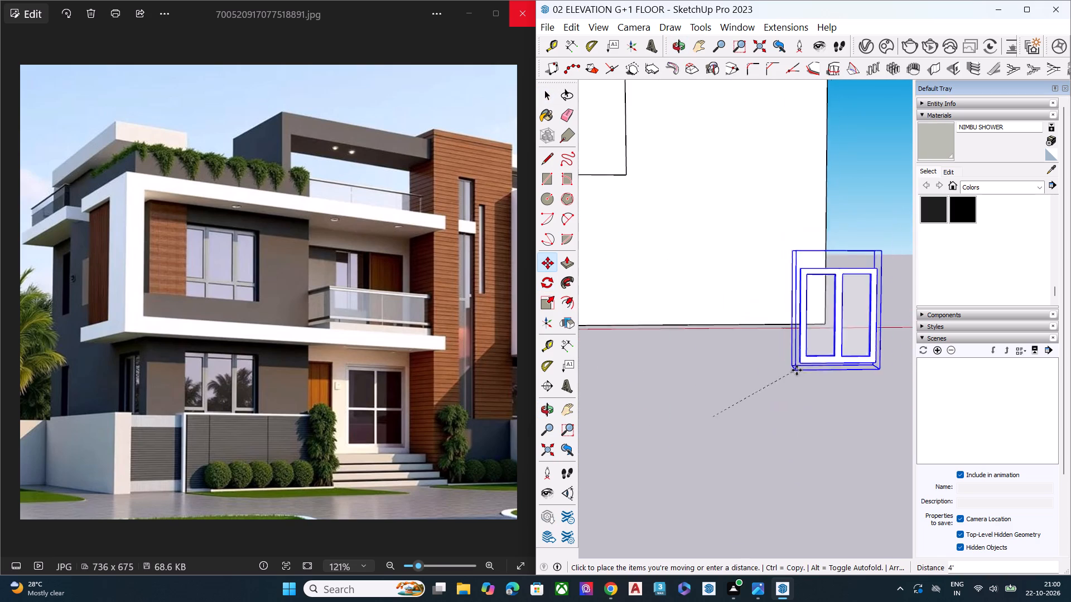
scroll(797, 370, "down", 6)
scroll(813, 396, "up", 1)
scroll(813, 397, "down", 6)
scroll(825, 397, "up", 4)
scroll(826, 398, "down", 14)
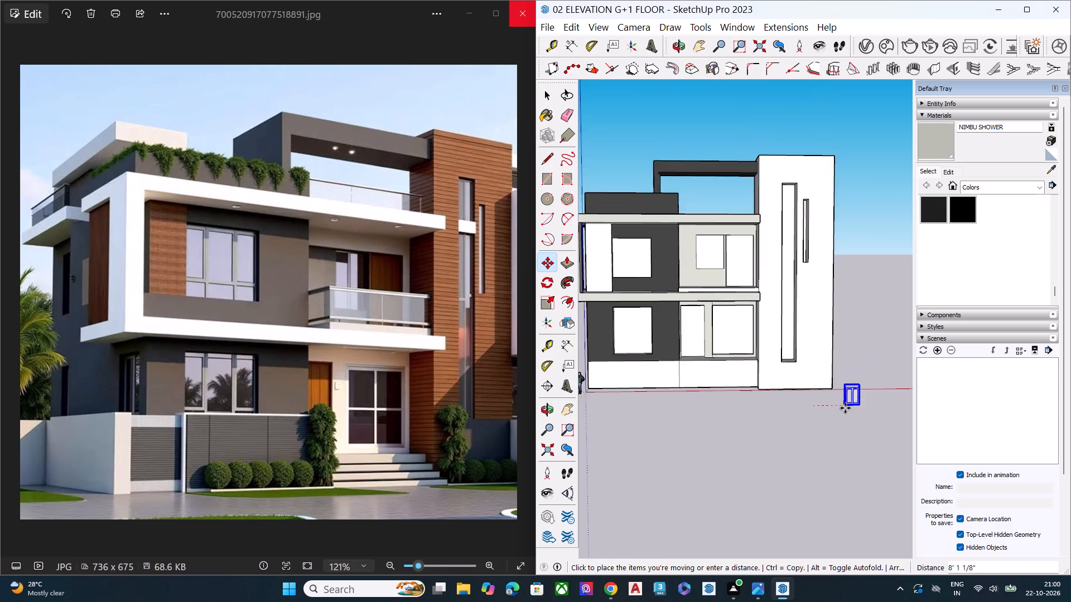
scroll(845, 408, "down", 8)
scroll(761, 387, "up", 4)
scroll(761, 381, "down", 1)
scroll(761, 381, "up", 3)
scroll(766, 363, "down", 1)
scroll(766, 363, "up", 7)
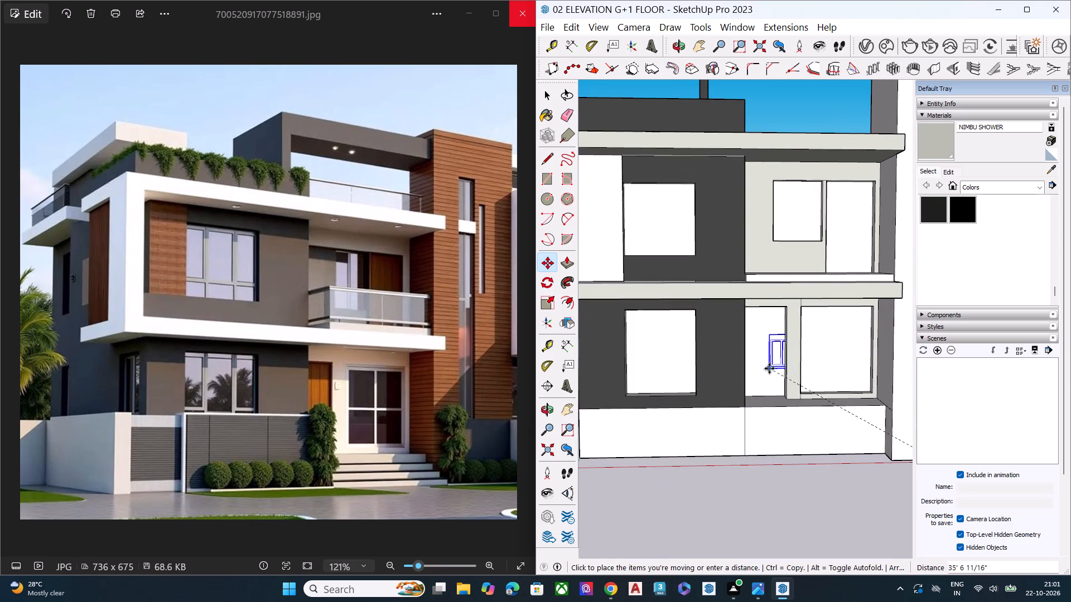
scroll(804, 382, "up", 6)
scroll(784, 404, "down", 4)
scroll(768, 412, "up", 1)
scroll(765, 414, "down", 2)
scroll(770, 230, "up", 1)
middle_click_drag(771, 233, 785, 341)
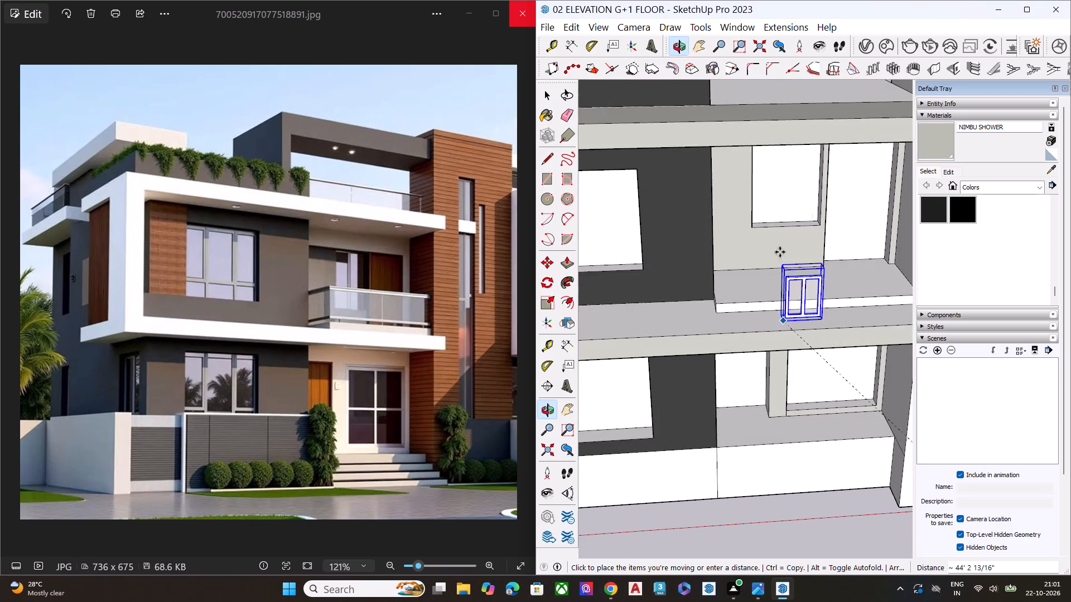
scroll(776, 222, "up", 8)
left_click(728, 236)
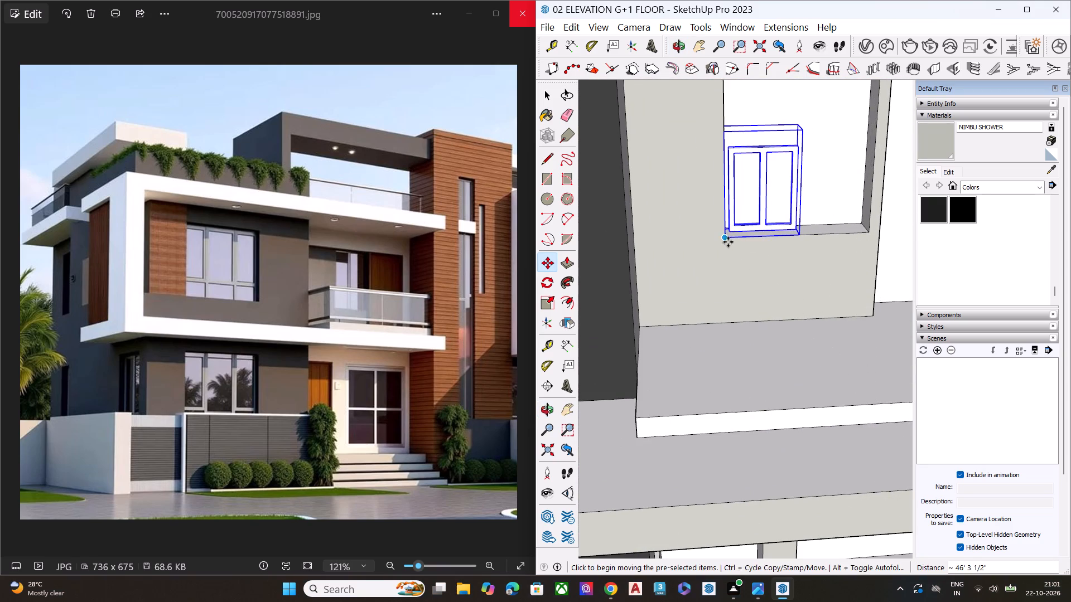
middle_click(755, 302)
Delete the imported two-pane window from the balcony window opening.
key("space")
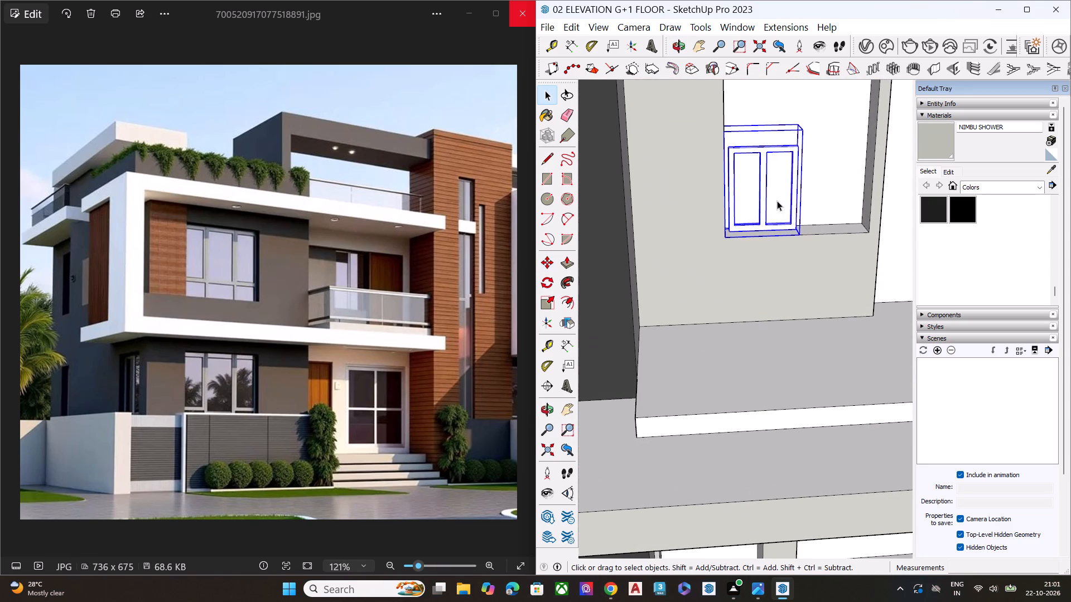
key("Delete")
Import the PINTU+6+YA.skp door model from the Downloads folder.
scroll(816, 237, "down", 9)
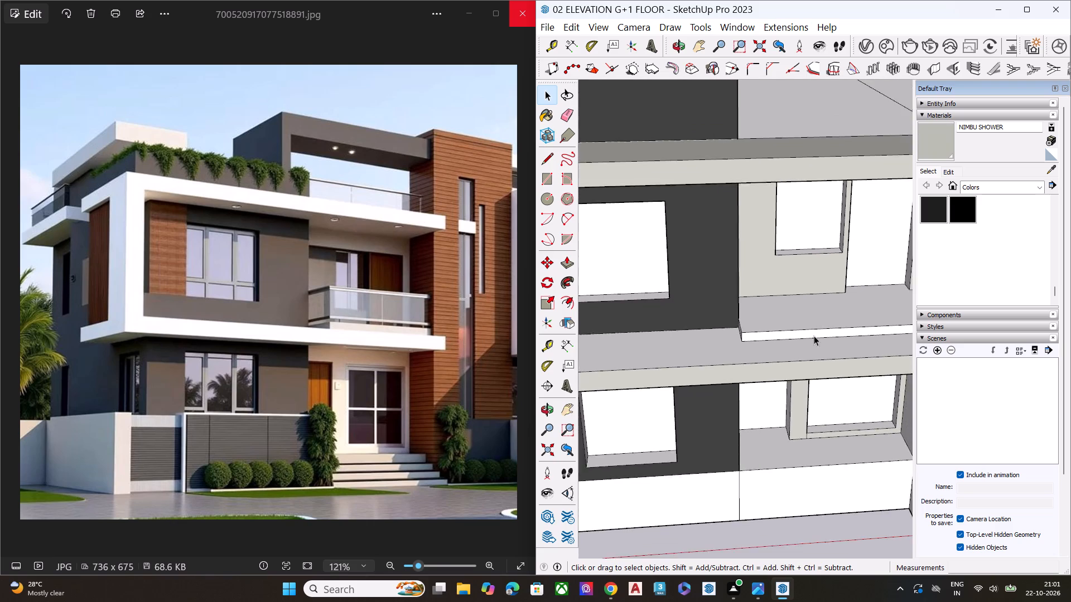
scroll(814, 336, "down", 7)
middle_click_drag(765, 368, 778, 226)
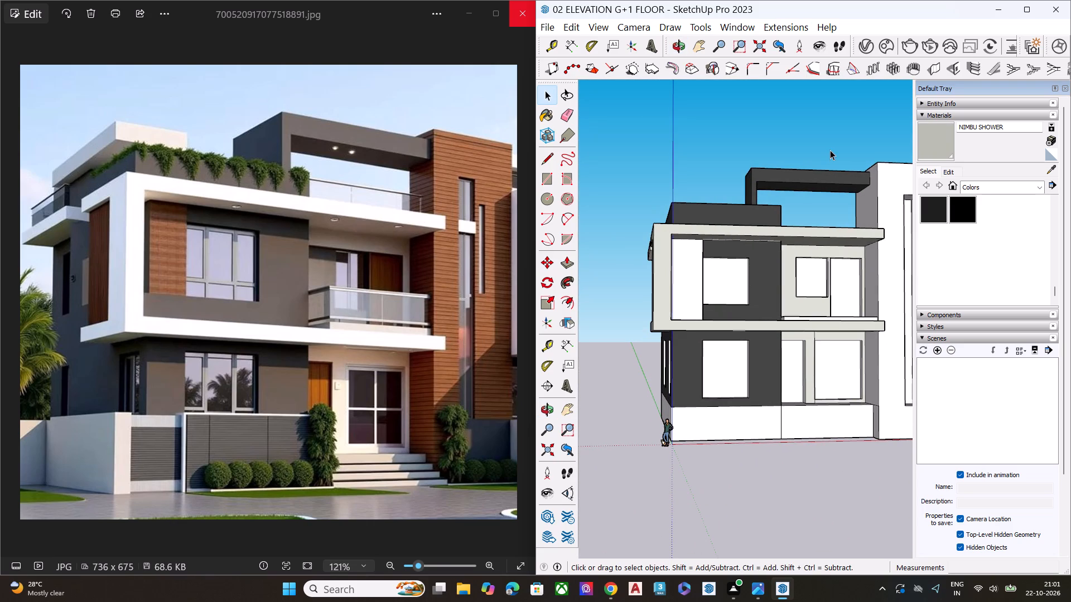
left_click(552, 29)
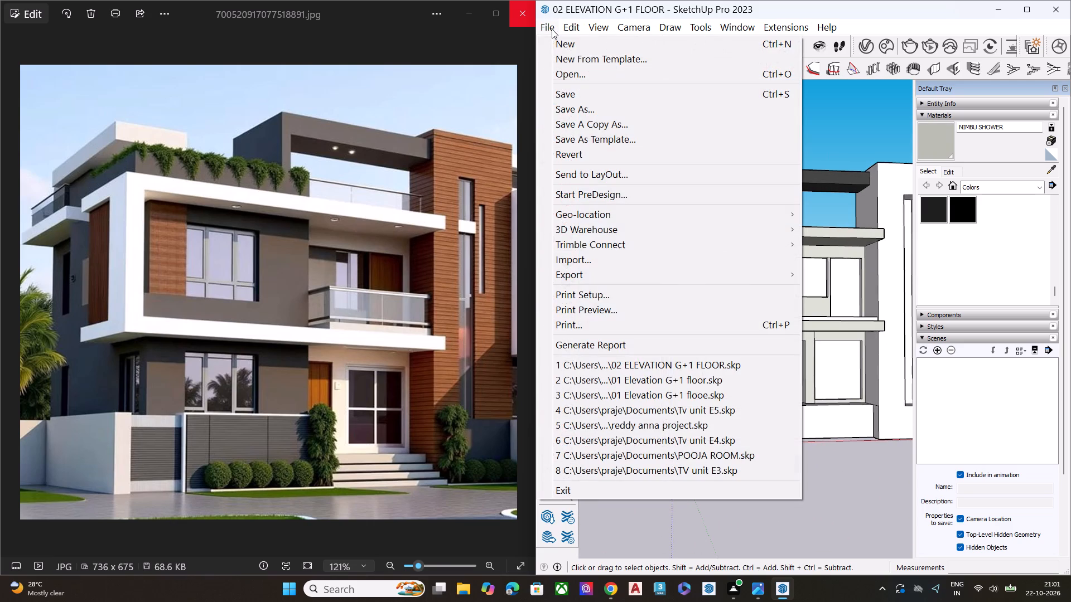
left_click(572, 262)
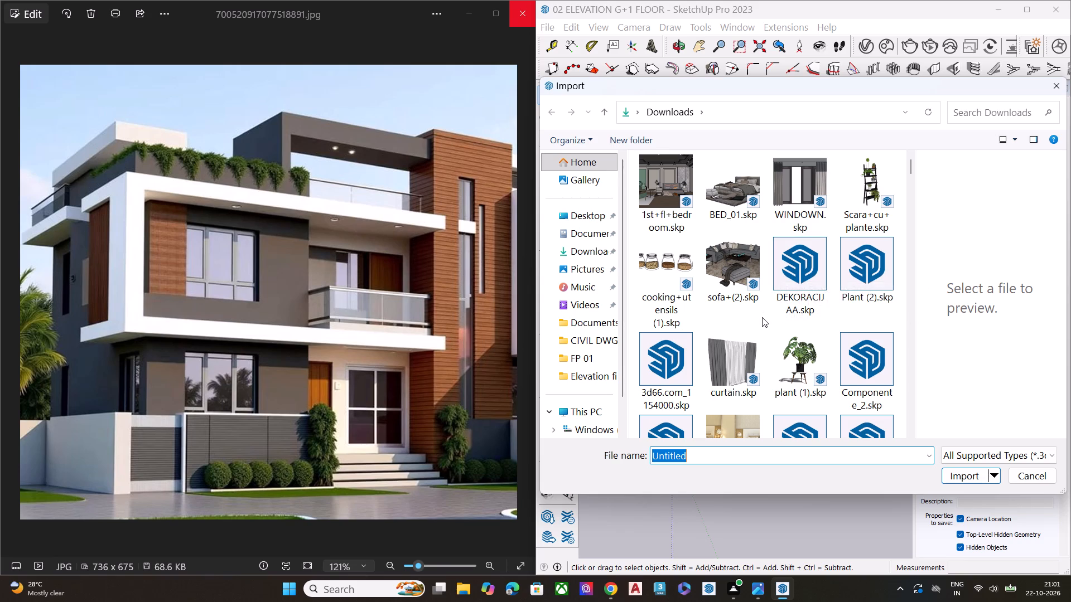
scroll(762, 323, "down", 10)
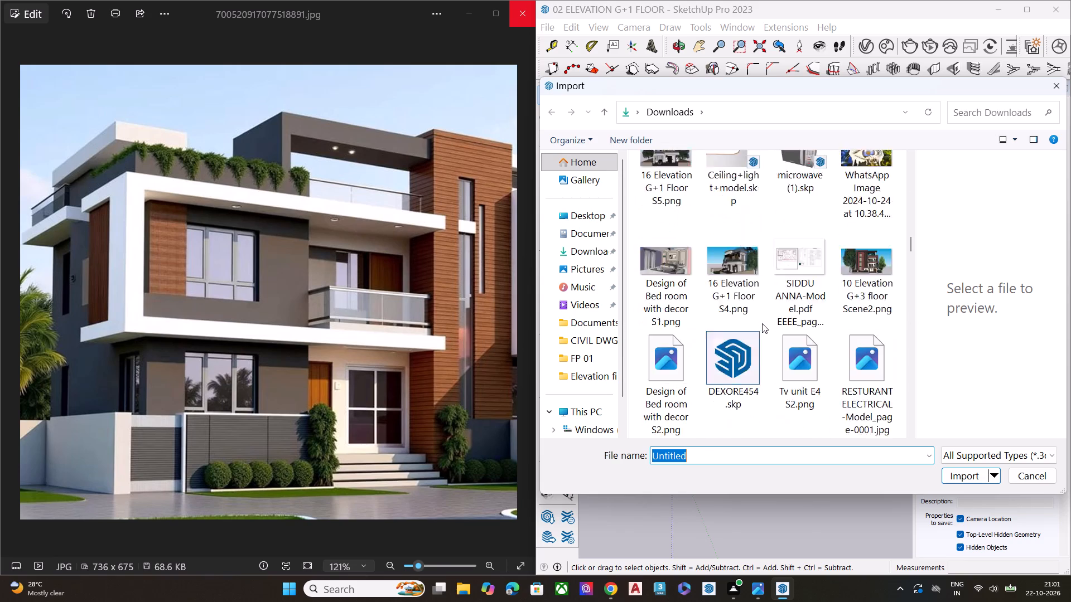
scroll(762, 323, "down", 20)
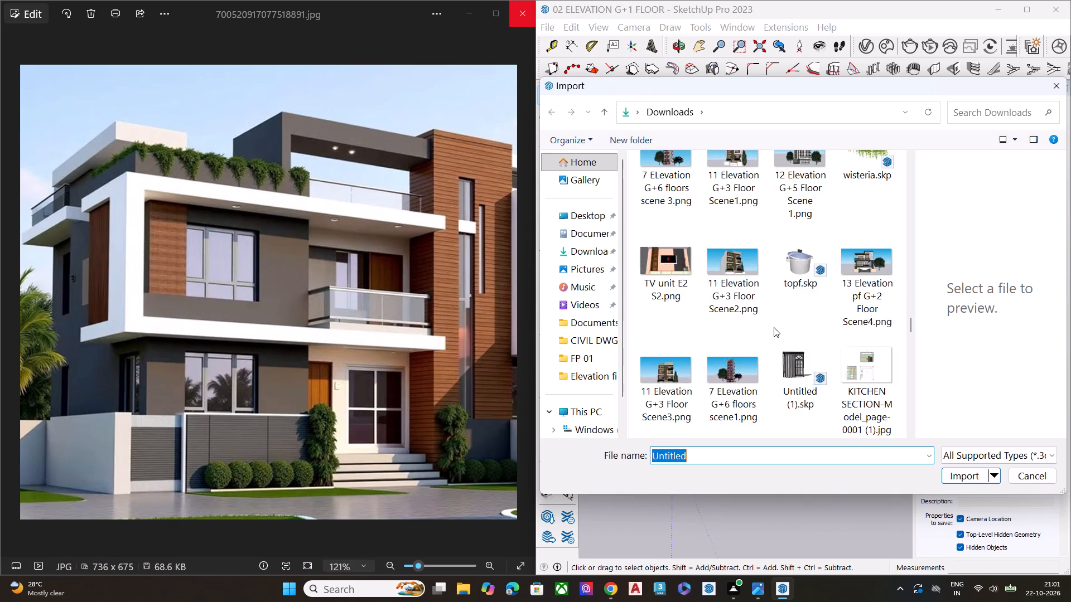
scroll(774, 327, "down", 9)
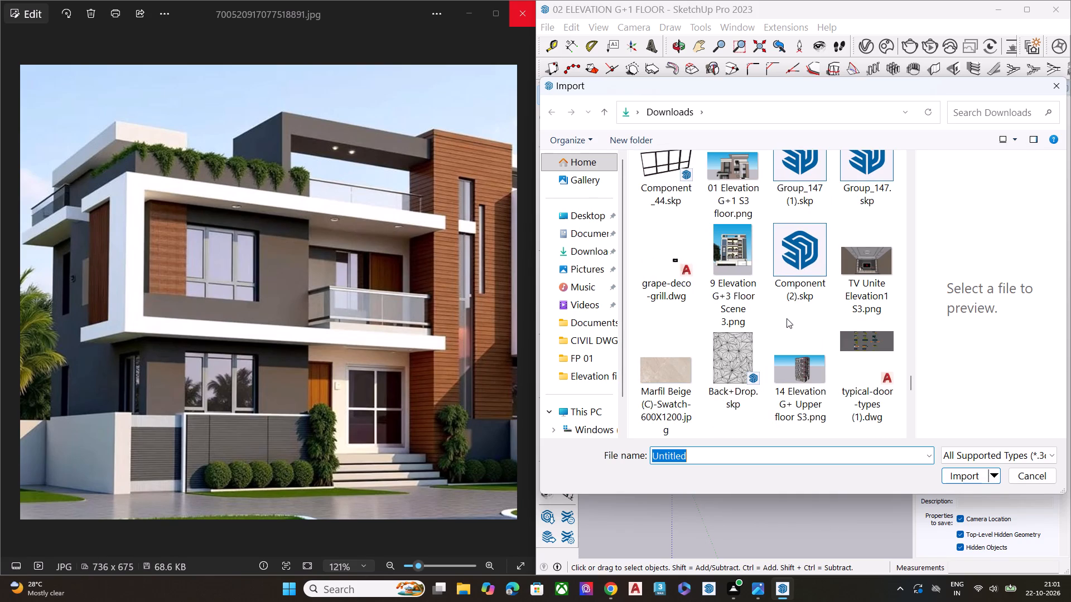
scroll(787, 318, "down", 2)
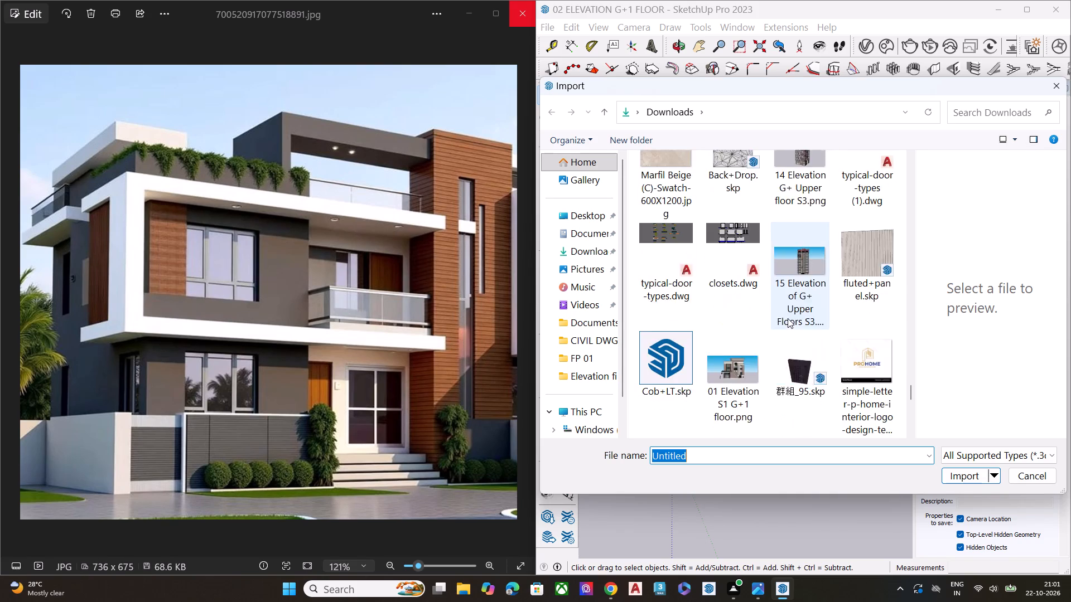
scroll(788, 318, "down", 4)
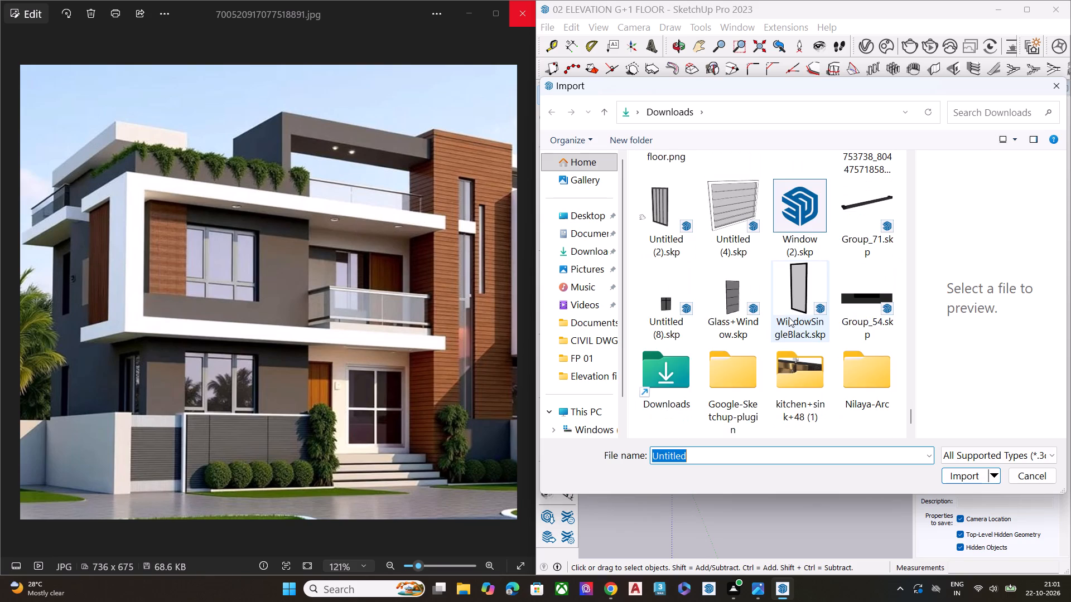
scroll(789, 318, "down", 4)
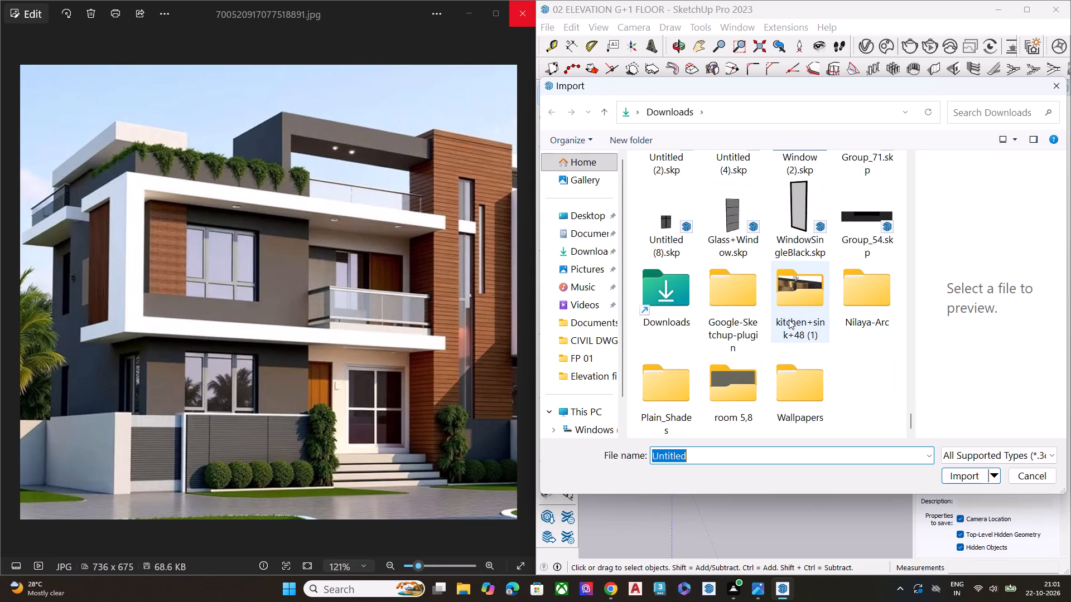
scroll(789, 319, "down", 2)
scroll(787, 320, "up", 4)
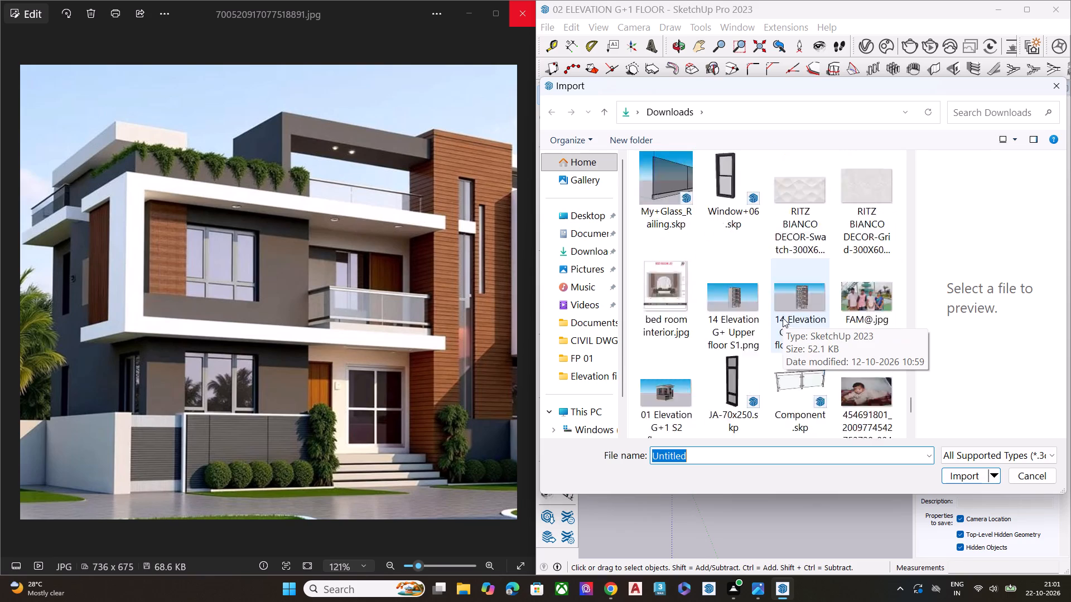
scroll(783, 318, "up", 5)
scroll(813, 270, "up", 1)
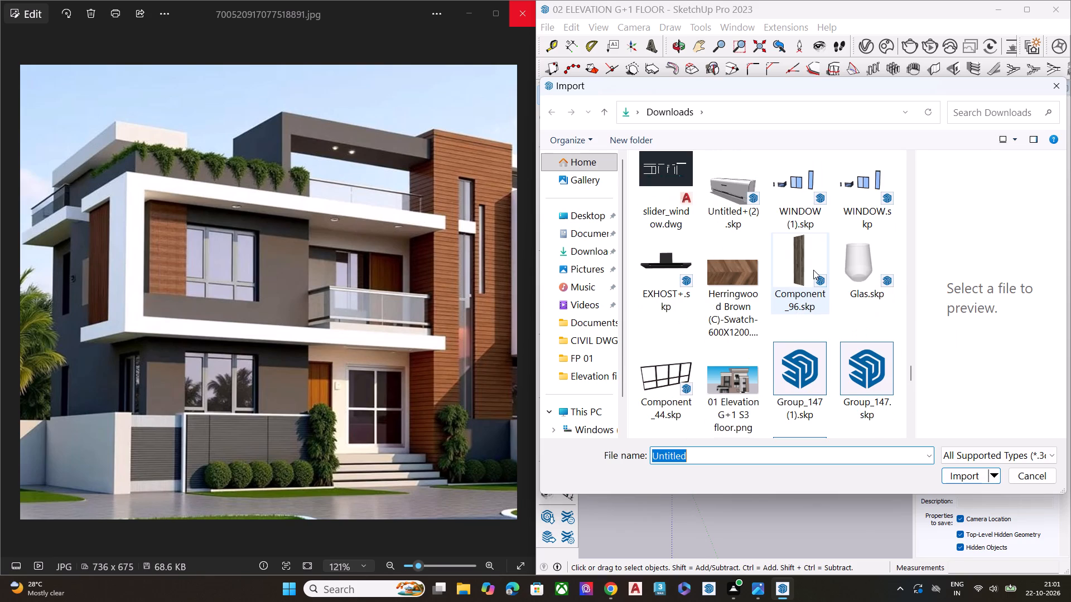
scroll(813, 269, "up", 1)
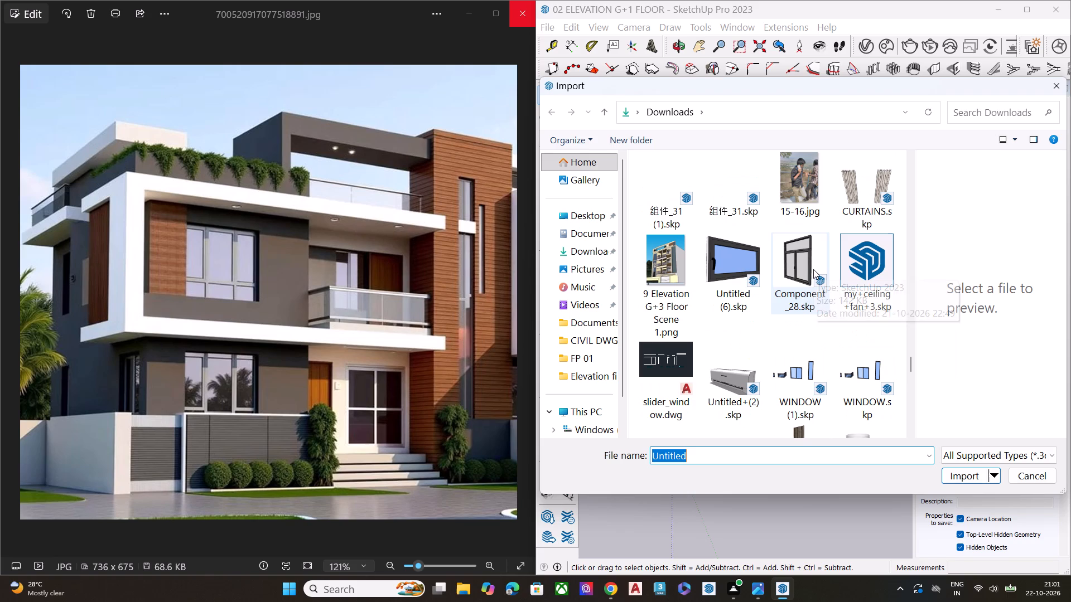
scroll(813, 269, "up", 2)
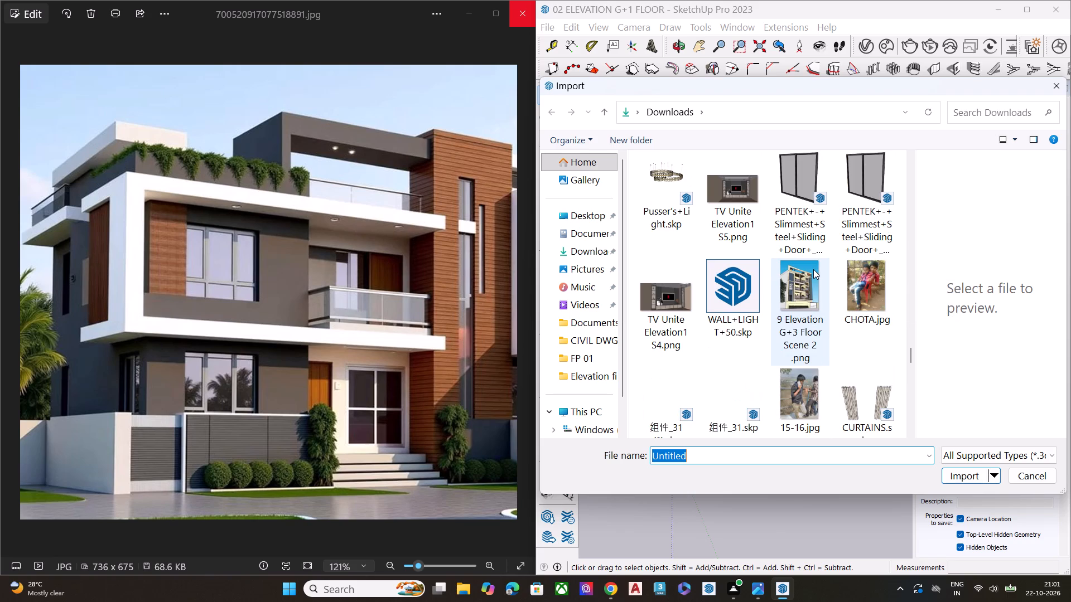
scroll(813, 269, "up", 1)
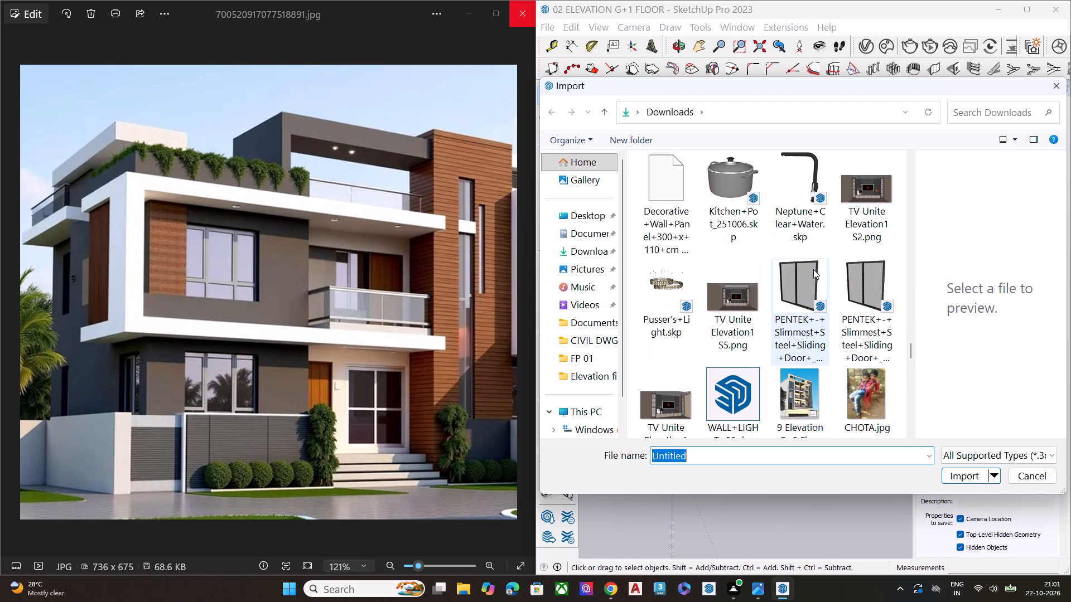
scroll(813, 269, "up", 4)
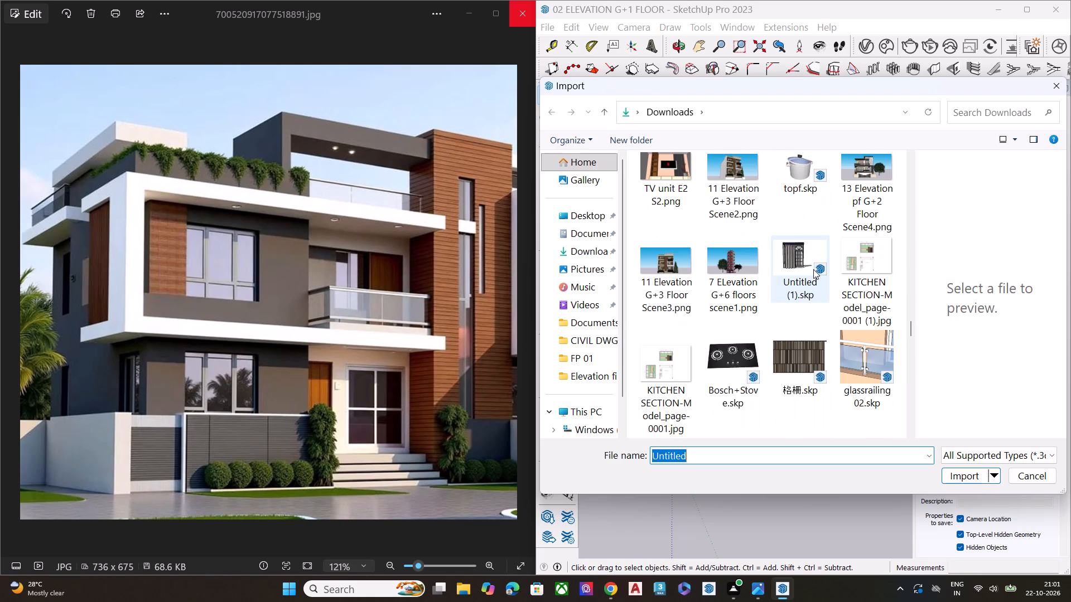
scroll(813, 269, "up", 2)
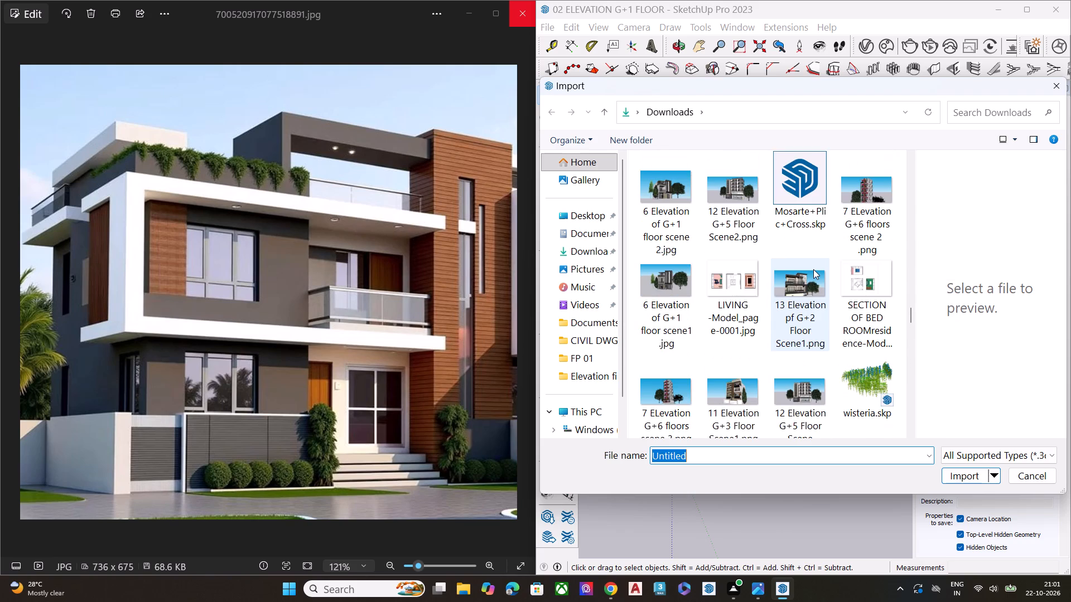
scroll(813, 269, "up", 3)
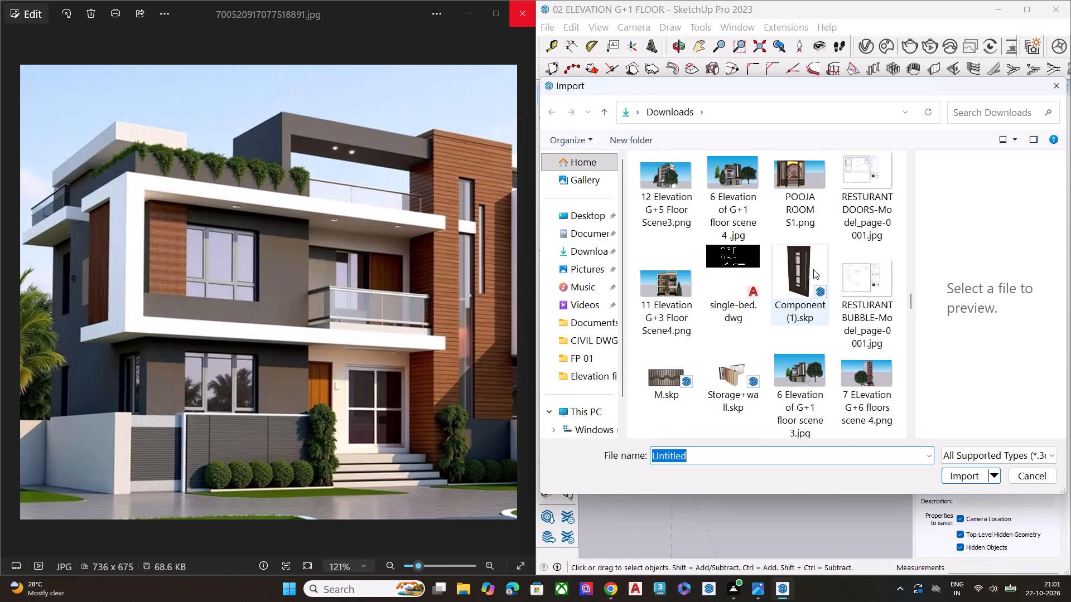
scroll(813, 269, "up", 2)
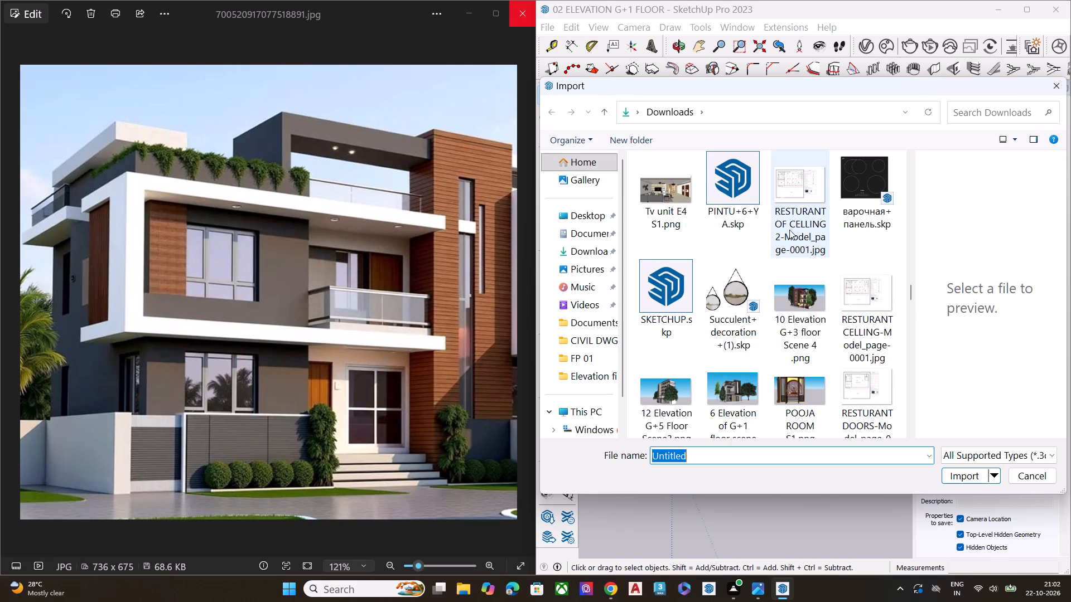
left_click(728, 185)
left_click(957, 478)
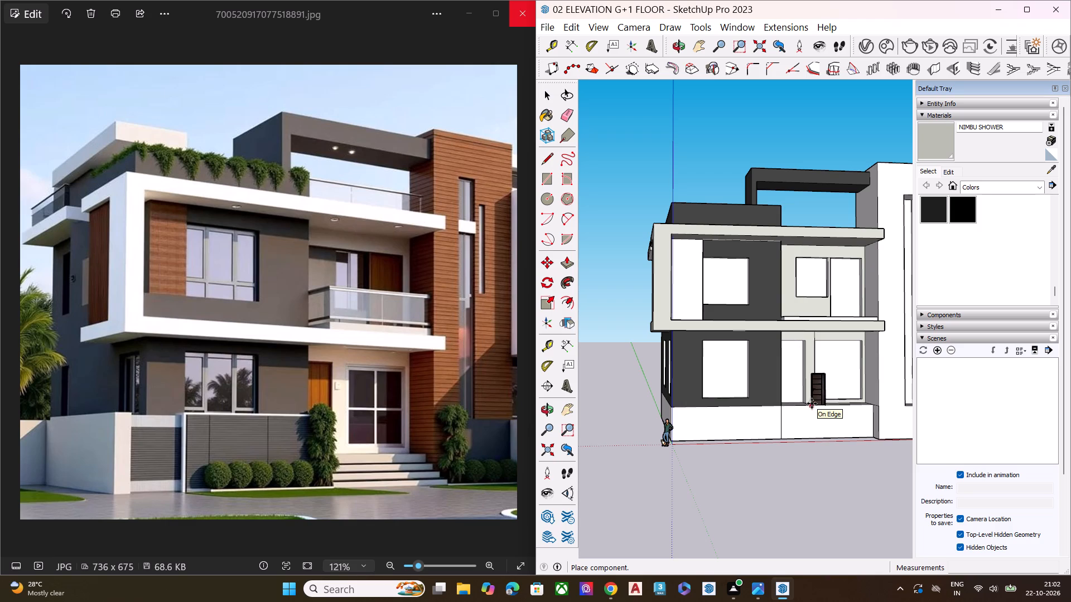
Place the imported door at the bottom corner of the narrow ground-floor door opening, beside the dark wall.
middle_click_drag(812, 406, 751, 481)
scroll(781, 426, "up", 1)
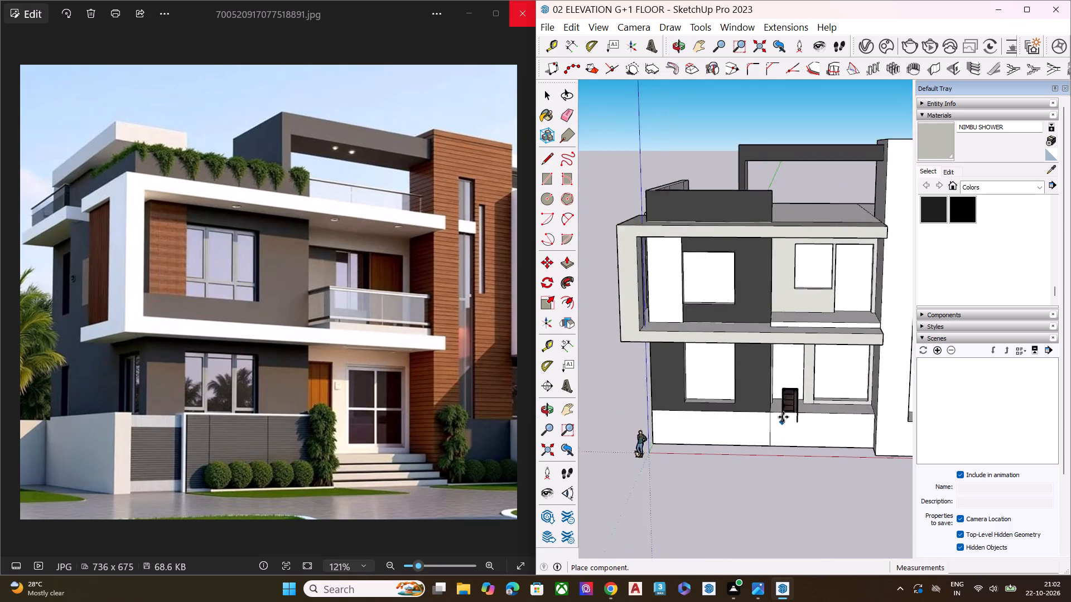
scroll(783, 417, "up", 2)
scroll(783, 415, "down", 2)
scroll(783, 415, "up", 7)
scroll(770, 385, "down", 1)
scroll(770, 385, "up", 9)
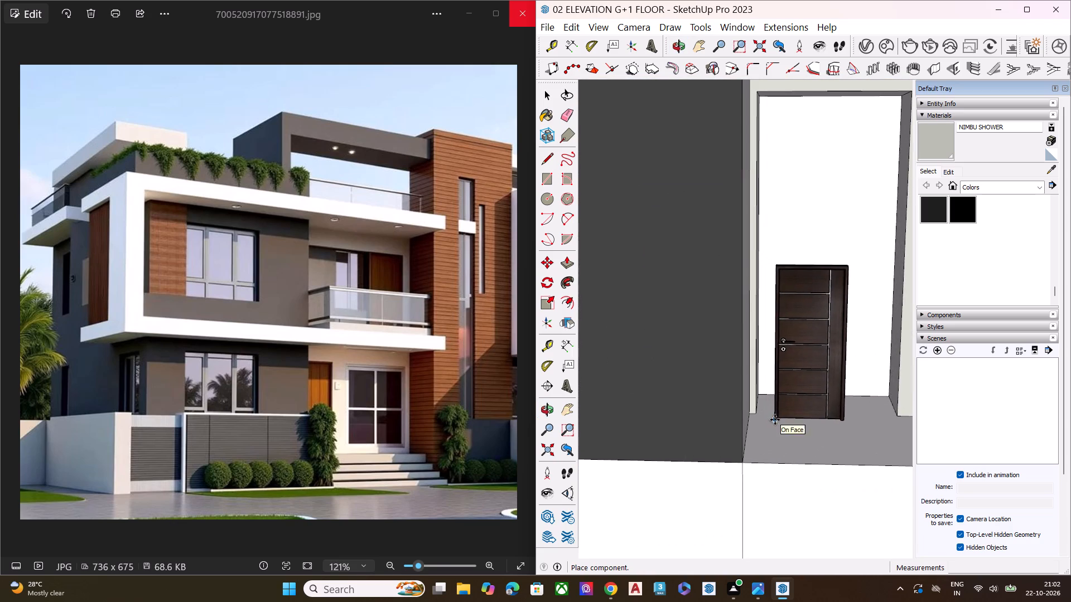
middle_click_drag(773, 420, 732, 458)
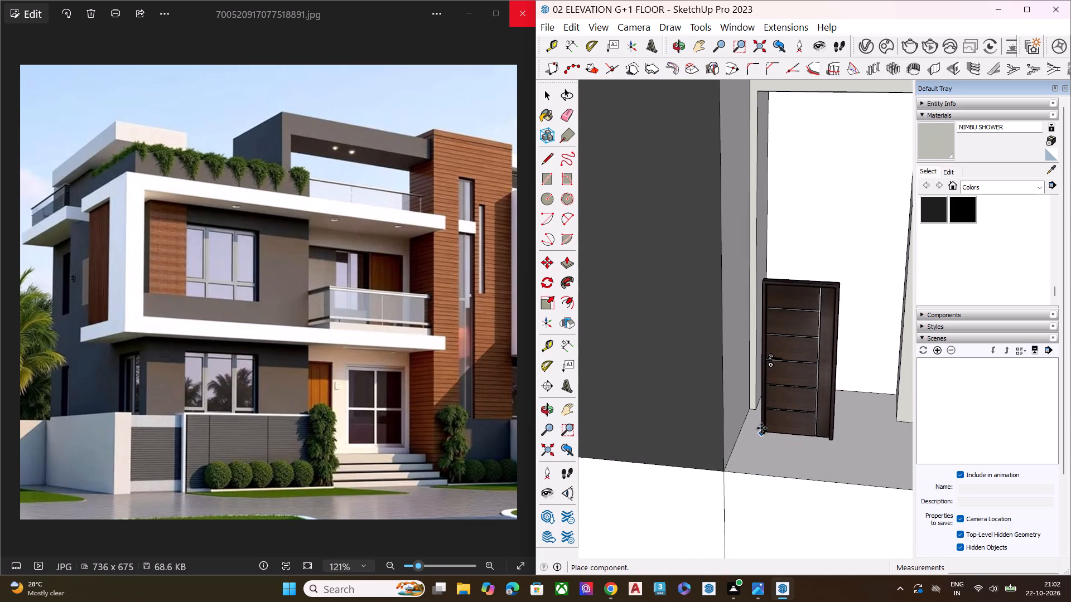
scroll(760, 410, "up", 6)
left_click(749, 414)
key("space")
Scale the ground-floor door taller until its top meets the upper edge of the narrow door opening.
scroll(751, 401, "down", 5)
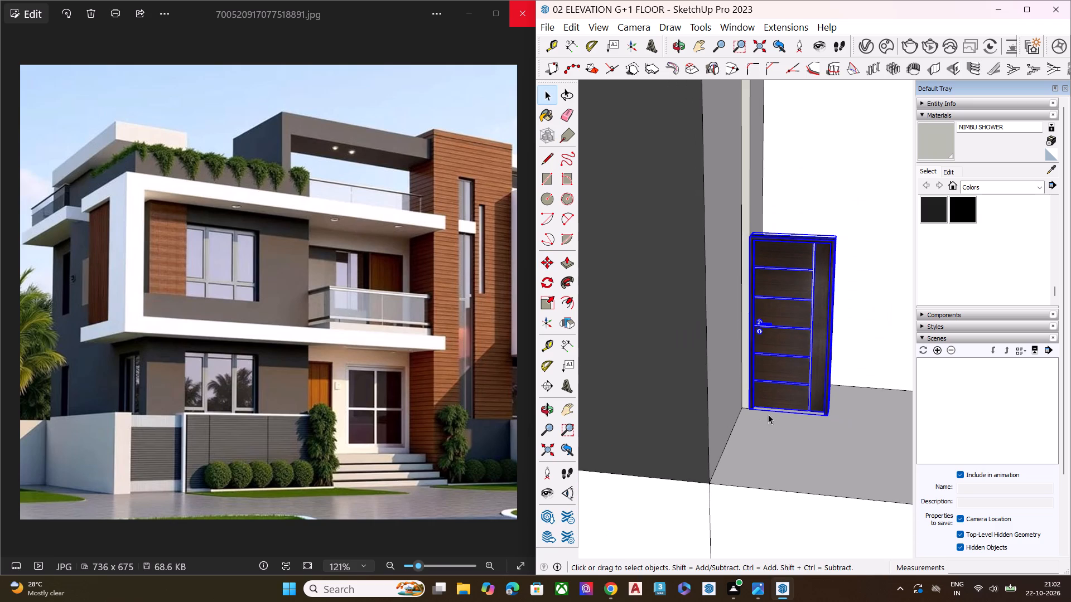
key("s")
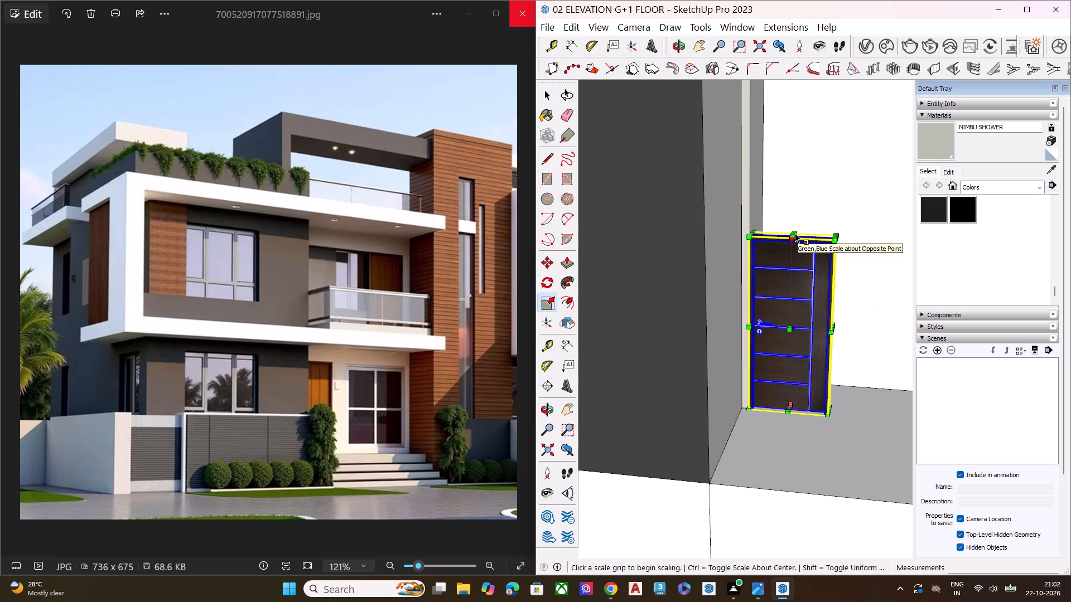
middle_click_drag(779, 261, 726, 344)
scroll(754, 295, "up", 4)
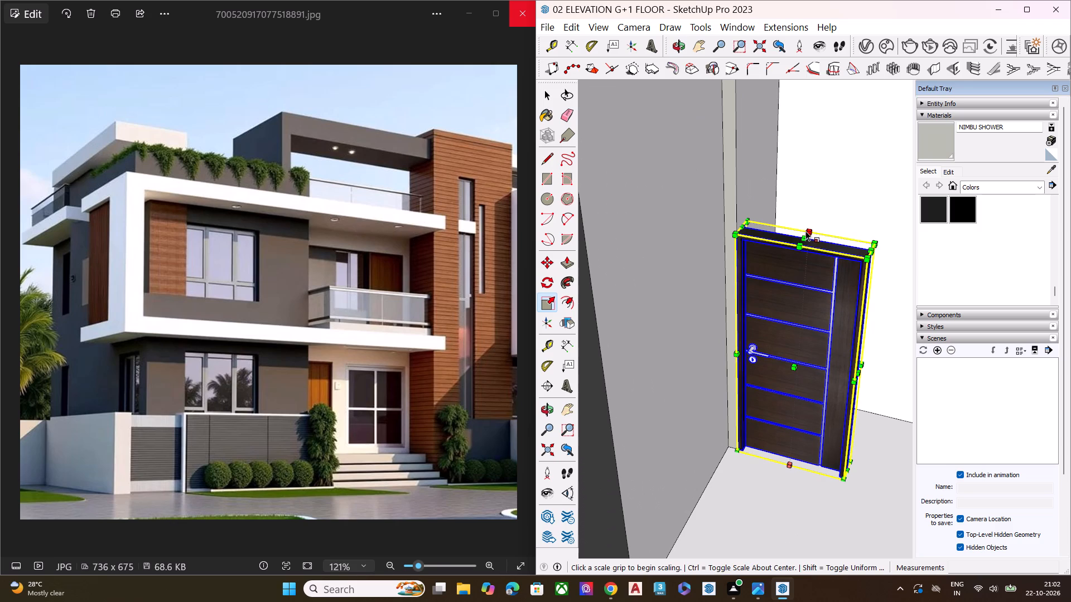
left_click(805, 236)
scroll(794, 250, "down", 7)
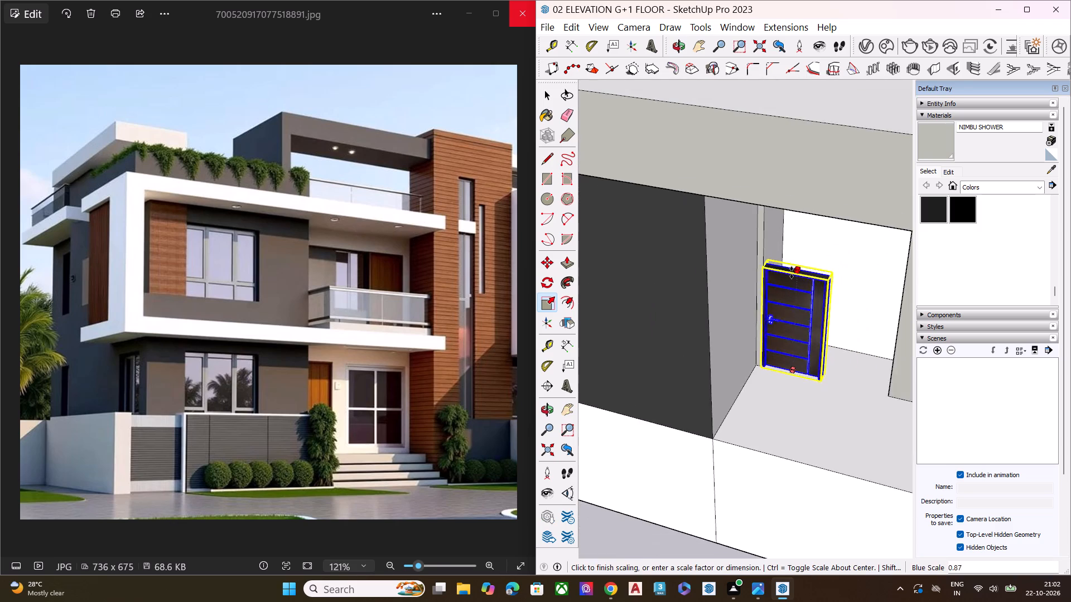
middle_click_drag(792, 284, 820, 4)
scroll(817, 44, "up", 1)
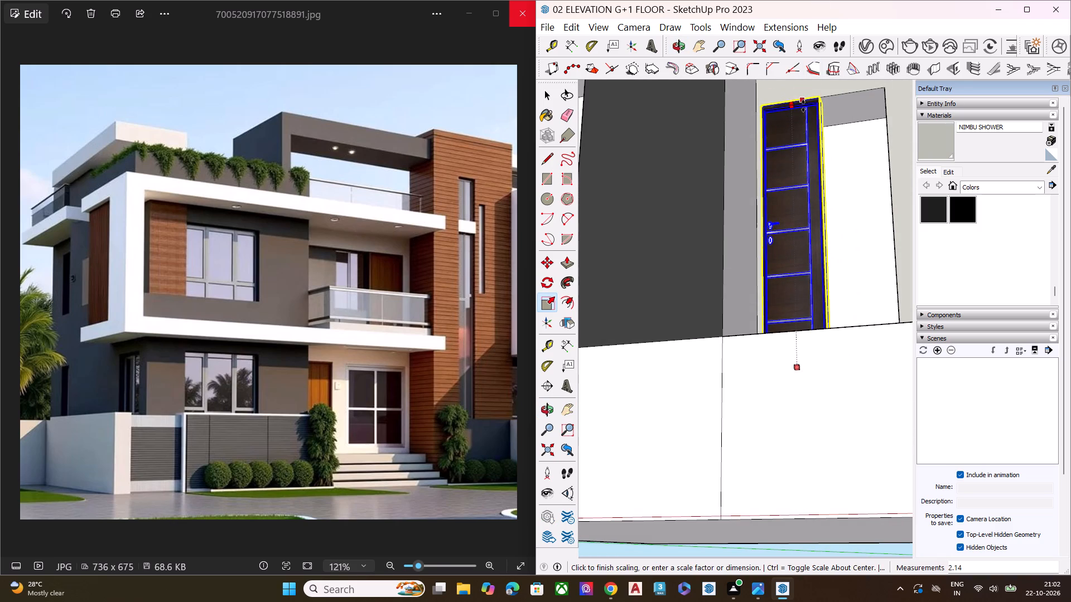
left_click(810, 102)
middle_click_drag(771, 153, 789, 299)
scroll(812, 158, "up", 5)
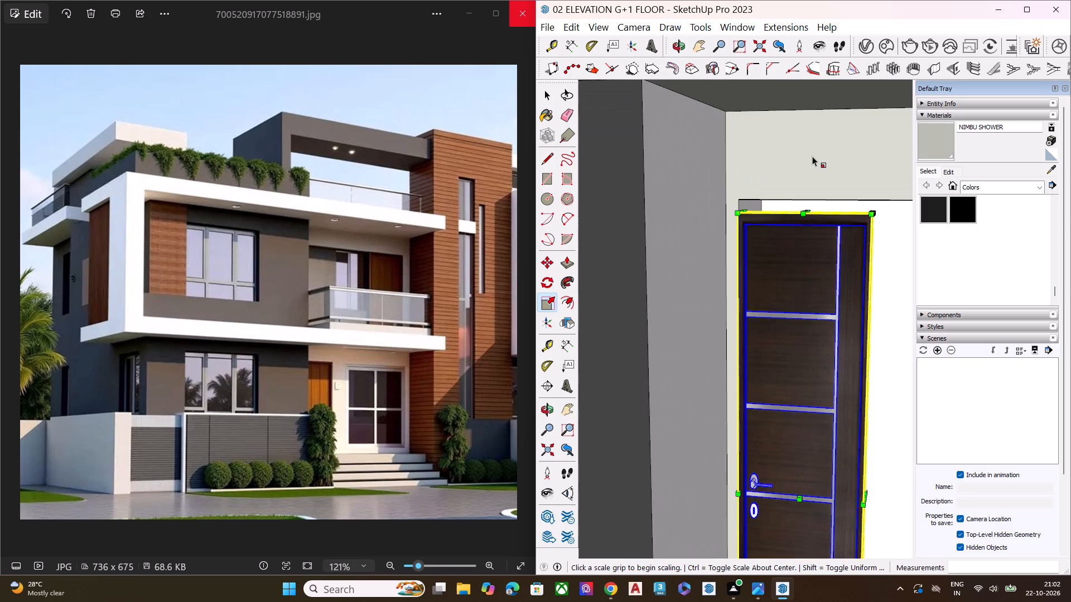
scroll(812, 156, "up", 3)
scroll(799, 206, "up", 8)
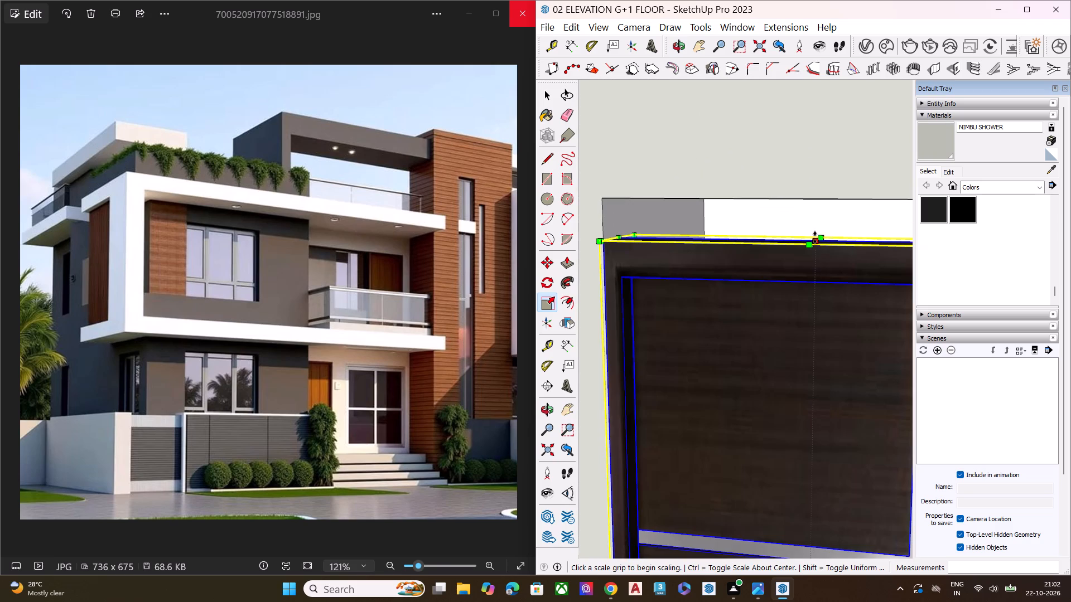
left_click(815, 238)
left_click(821, 202)
Widen the ground-floor door to about 2.08 times its width so it reaches the far side of its opening.
scroll(699, 179, "down", 7)
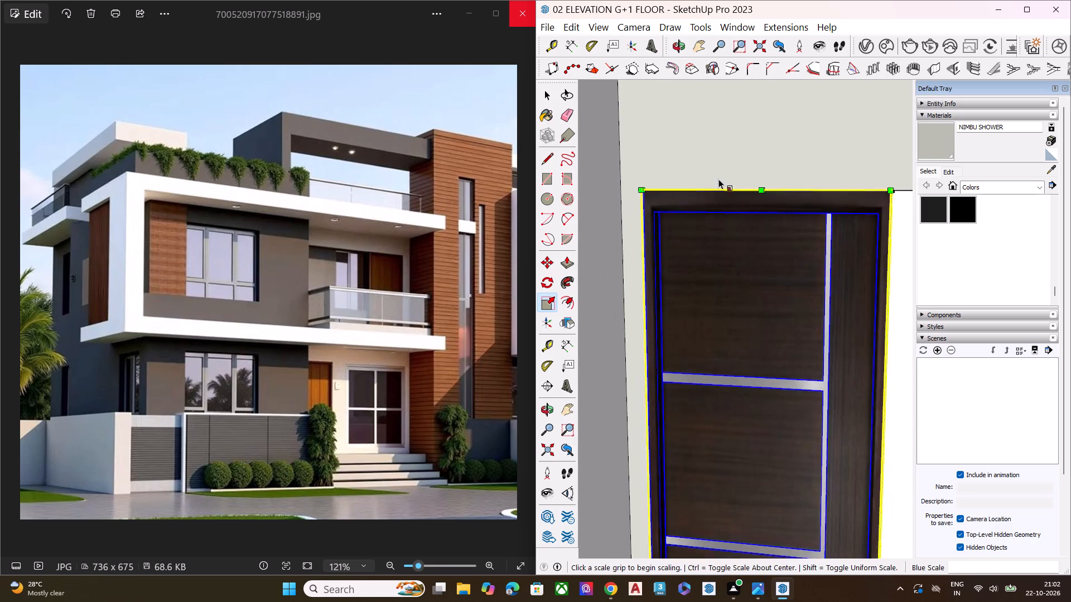
scroll(744, 176, "down", 2)
scroll(744, 176, "up", 1)
scroll(744, 176, "down", 6)
scroll(720, 214, "up", 2)
scroll(720, 213, "down", 4)
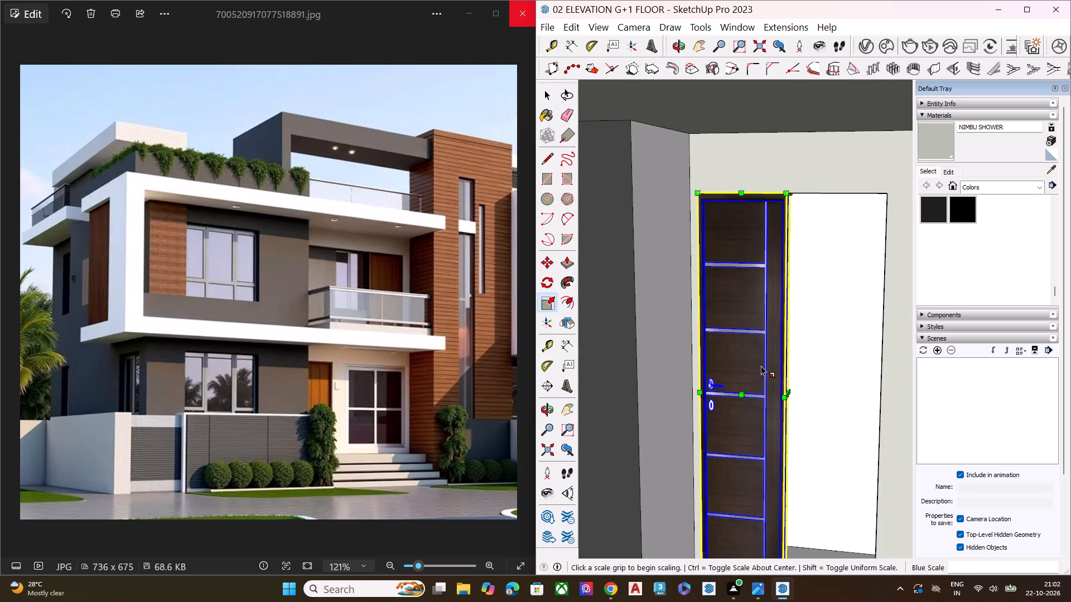
scroll(702, 234, "down", 1)
scroll(702, 234, "up", 1)
scroll(702, 234, "down", 5)
scroll(744, 347, "up", 12)
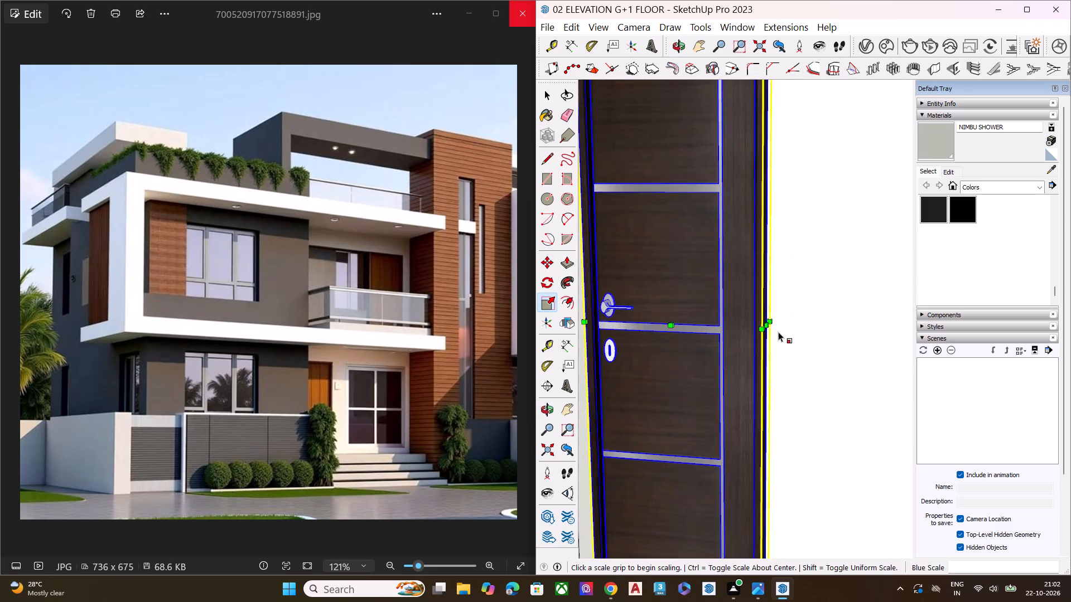
left_click(769, 325)
scroll(769, 325, "down", 6)
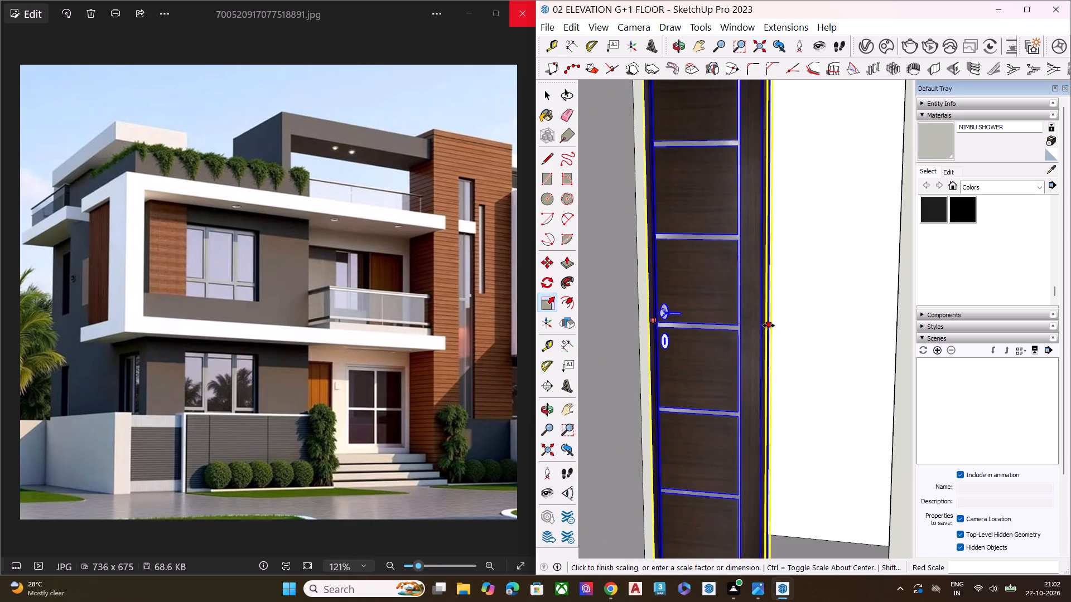
scroll(755, 321, "down", 7)
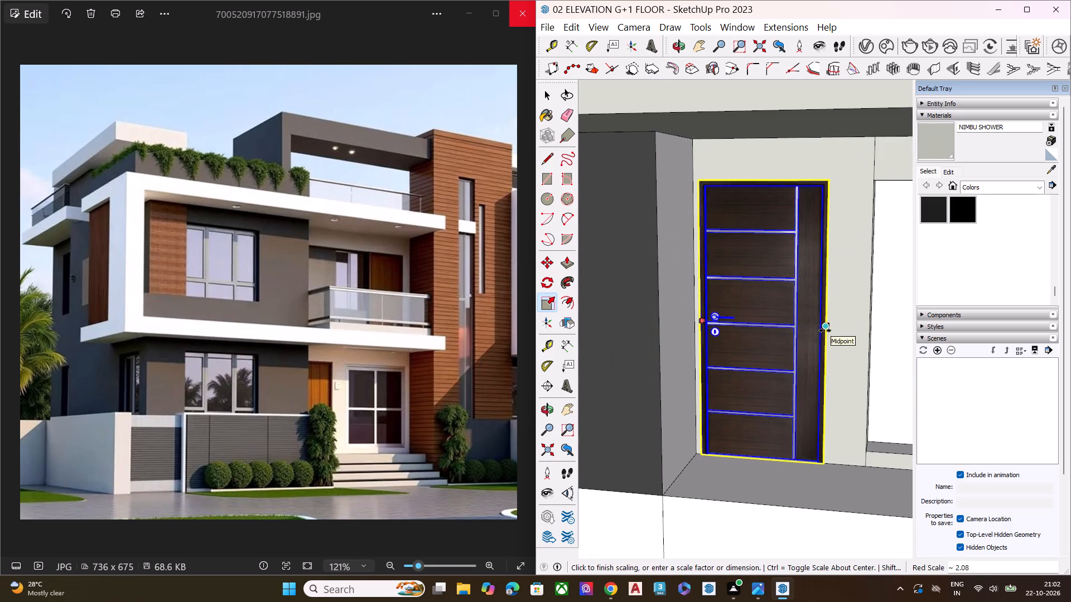
left_click(823, 320)
key("space")
scroll(754, 324, "down", 7)
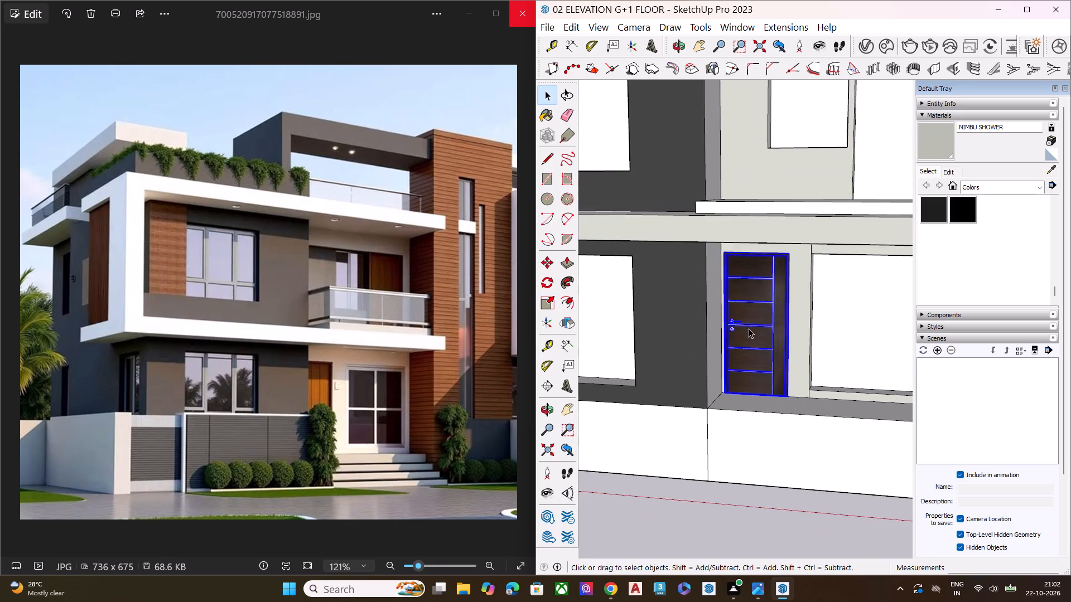
middle_click_drag(752, 326, 772, 292)
scroll(776, 294, "down", 6)
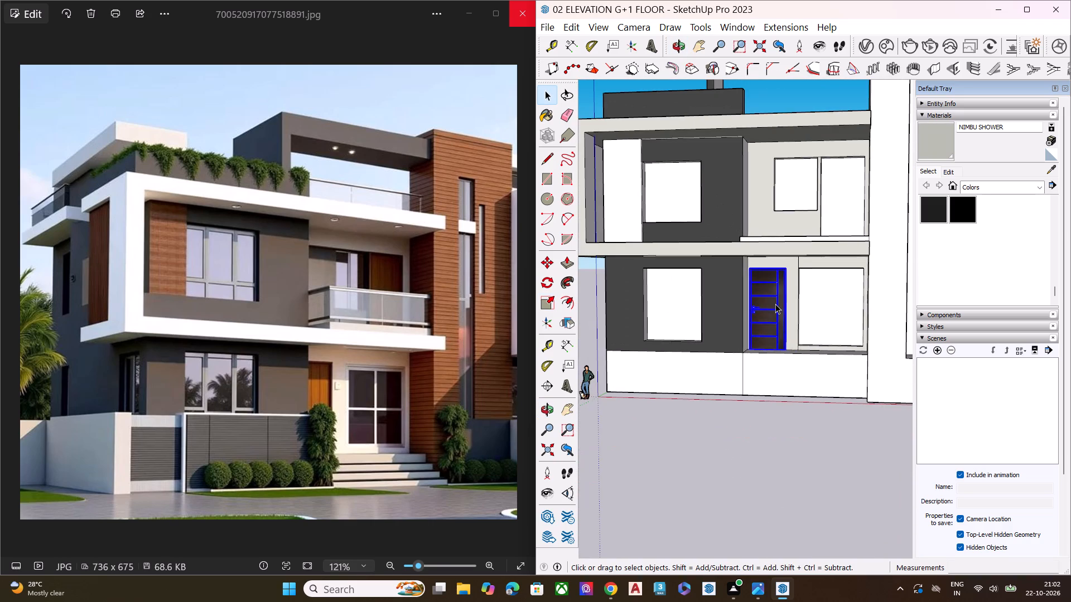
scroll(775, 304, "down", 8)
left_click(768, 380)
Copy the ground-floor door by its bottom corner to the bottom corner of the first-floor balcony door opening, about 22' 8" away.
scroll(780, 315, "up", 5)
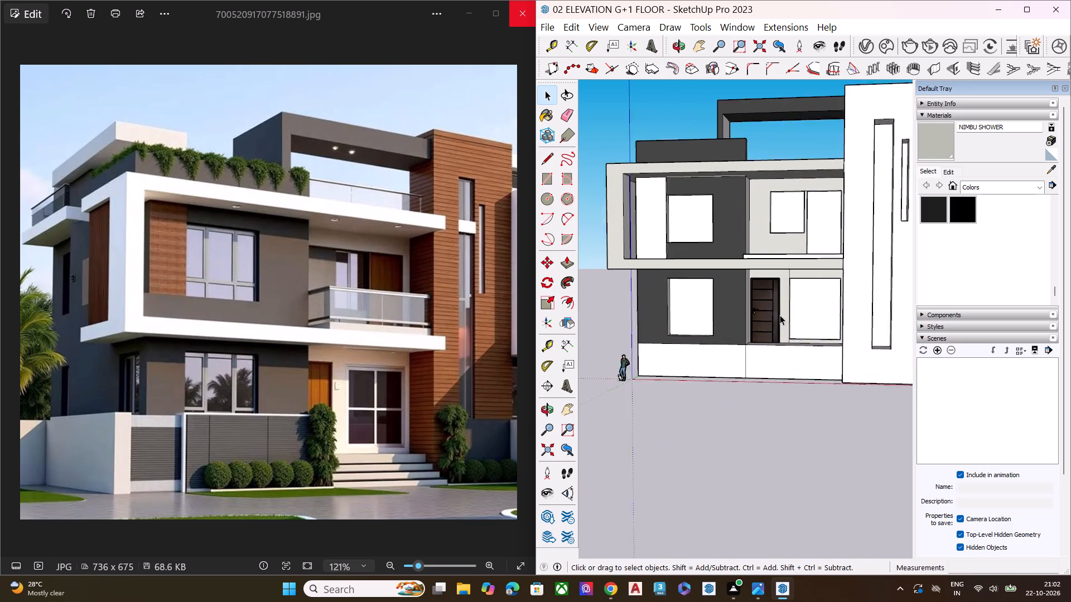
scroll(780, 315, "up", 7)
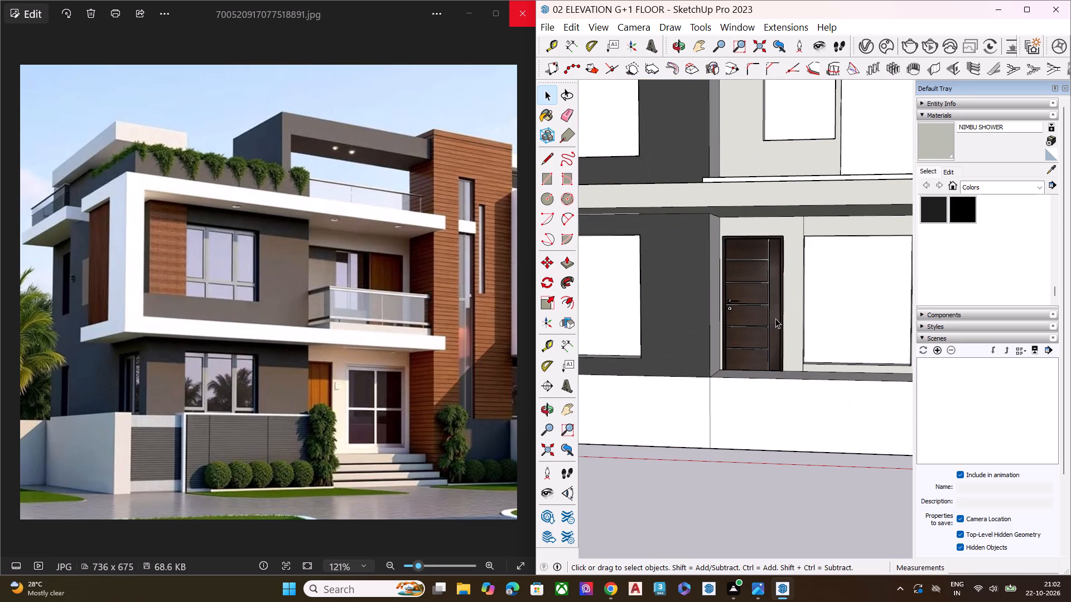
scroll(785, 248, "up", 6)
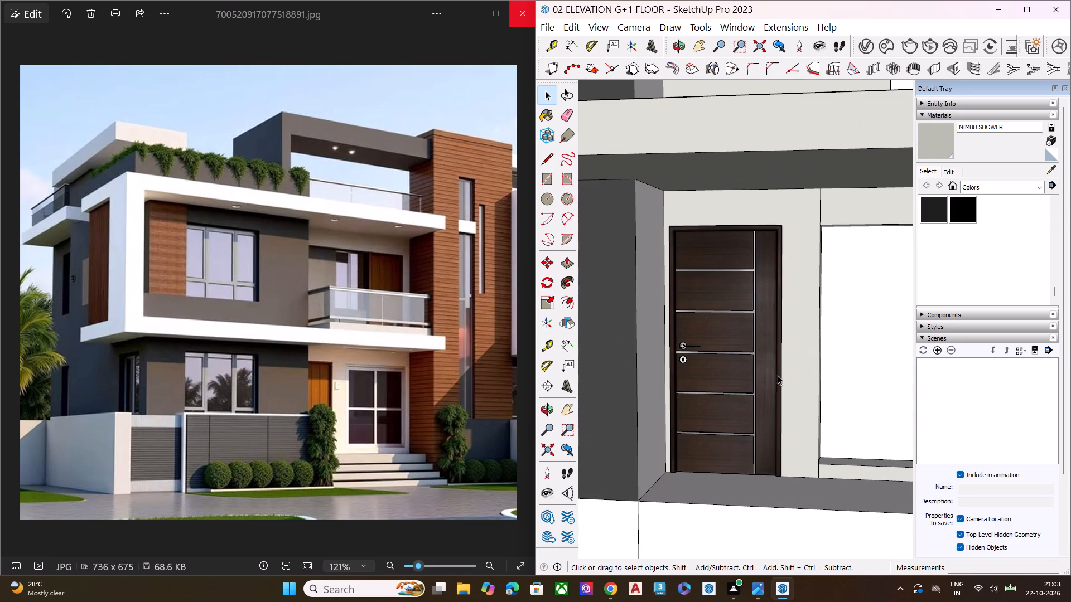
key("m")
left_click(782, 479)
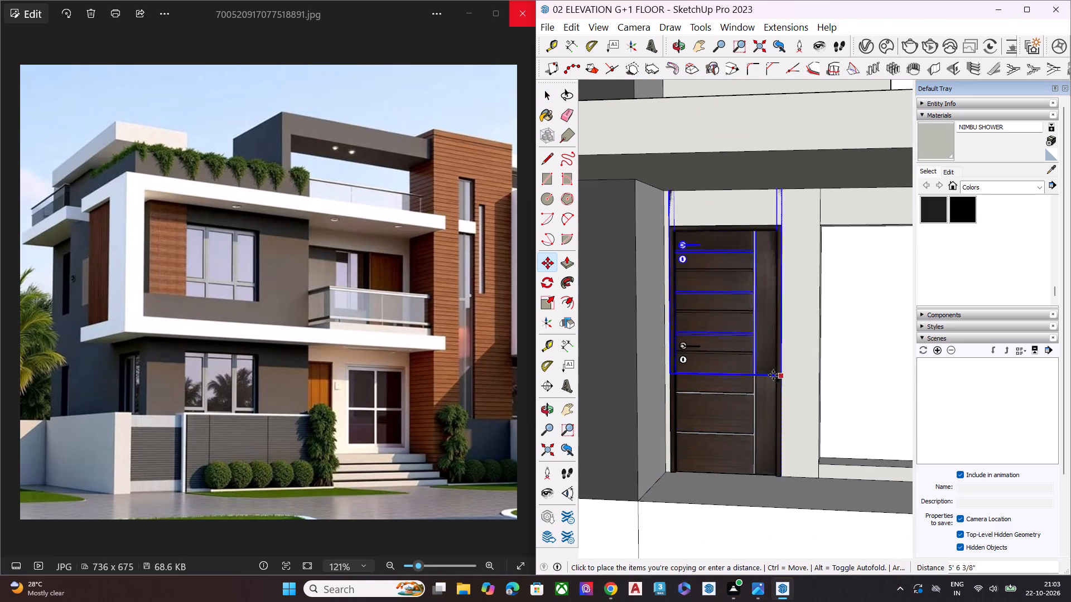
scroll(771, 375, "down", 15)
middle_click_drag(801, 312, 872, 362)
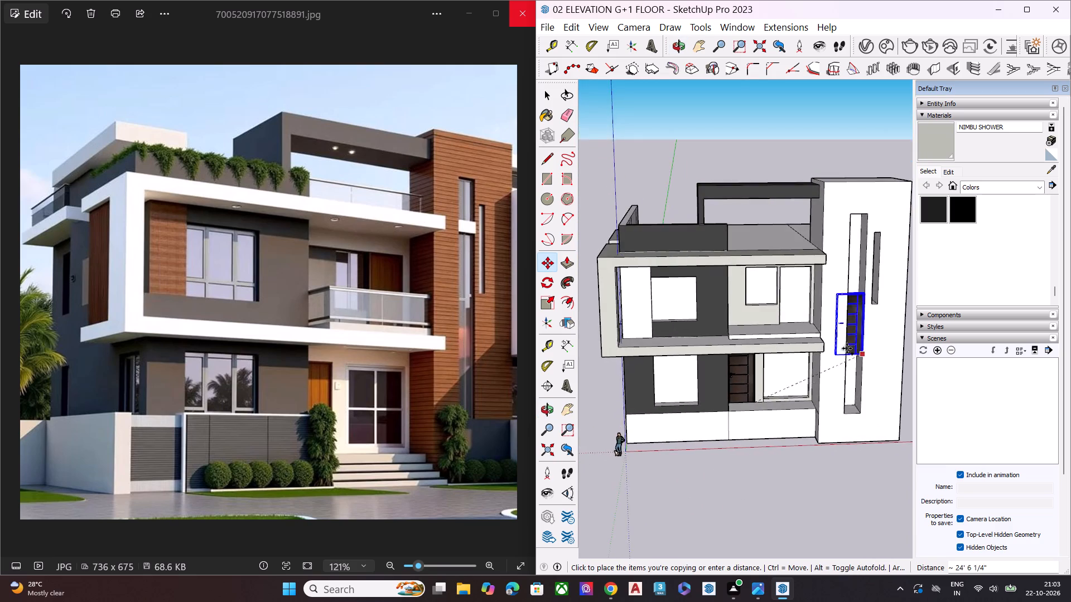
scroll(833, 339, "up", 8)
scroll(794, 313, "up", 5)
scroll(794, 313, "down", 1)
scroll(794, 313, "up", 3)
scroll(795, 295, "down", 1)
scroll(795, 295, "up", 6)
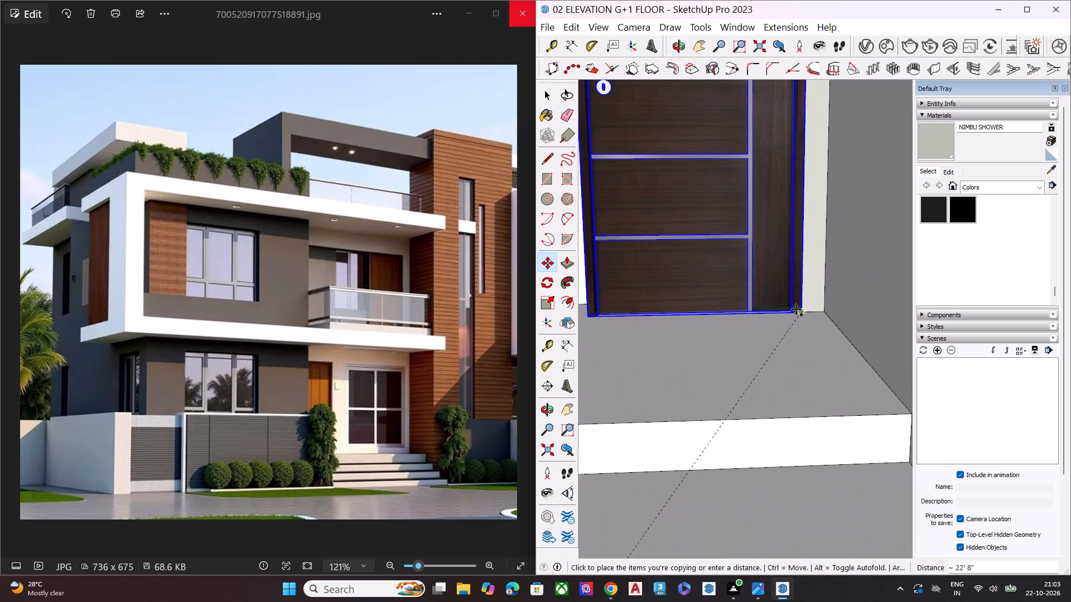
left_click(797, 309)
scroll(790, 332, "down", 1)
scroll(790, 334, "up", 2)
scroll(790, 334, "down", 4)
key("space")
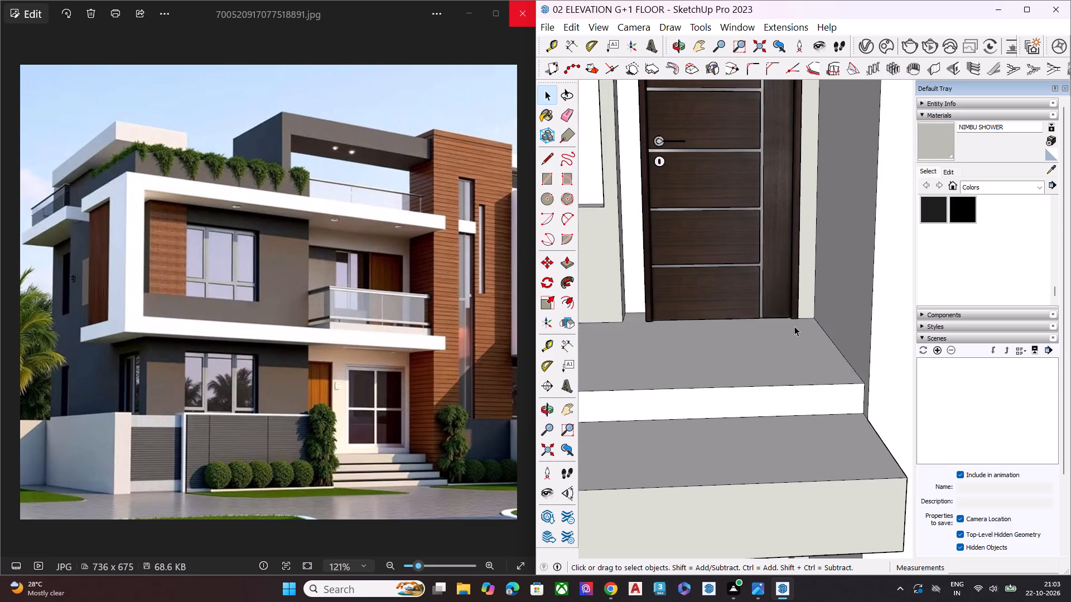
Scale the copied balcony door's height to about 0.97 so its top meets the upper edge of the opening.
scroll(799, 324, "down", 5)
middle_click_drag(725, 305, 776, 271)
key("s")
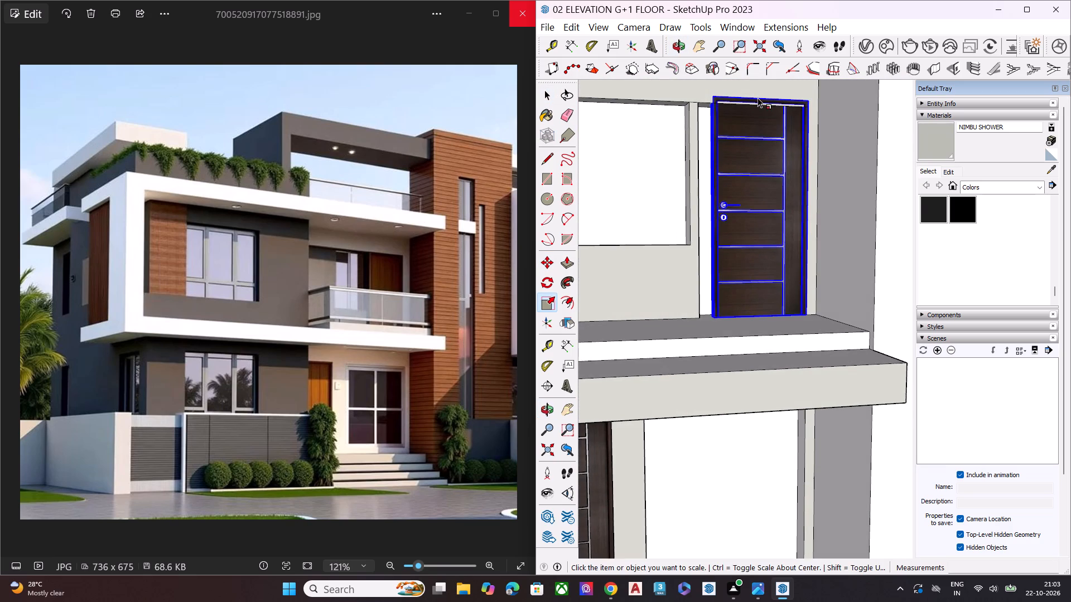
scroll(762, 101, "up", 1)
scroll(762, 101, "down", 1)
scroll(762, 101, "up", 2)
key("s")
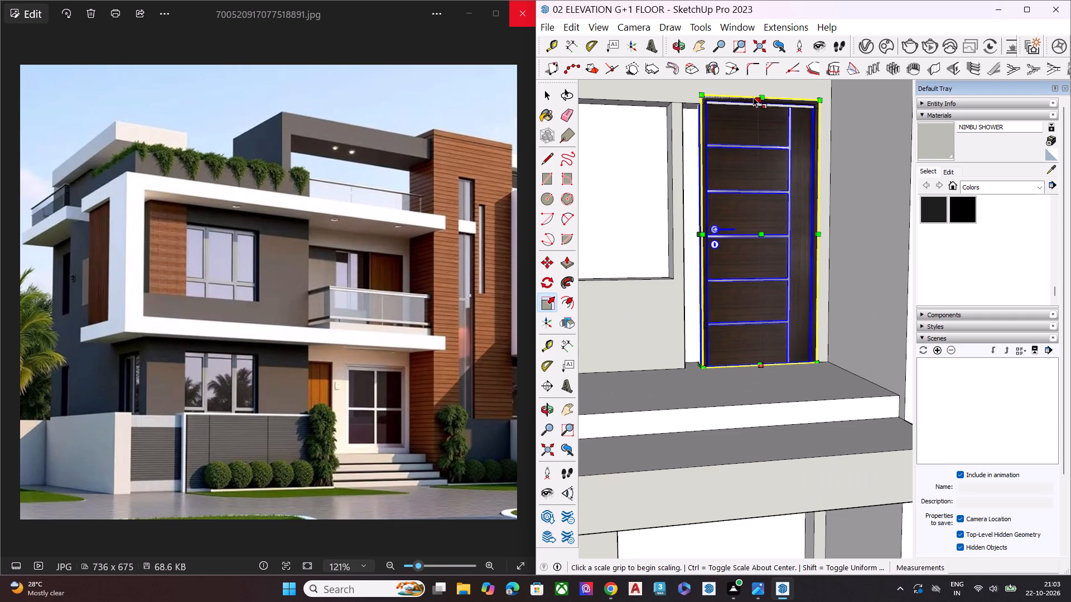
left_click(754, 97)
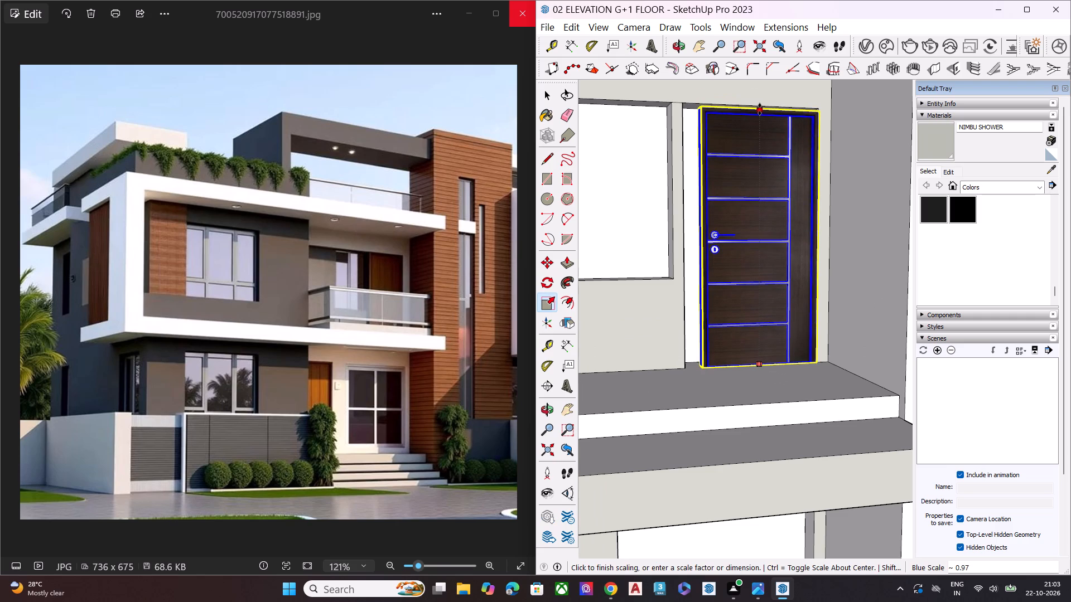
left_click(762, 107)
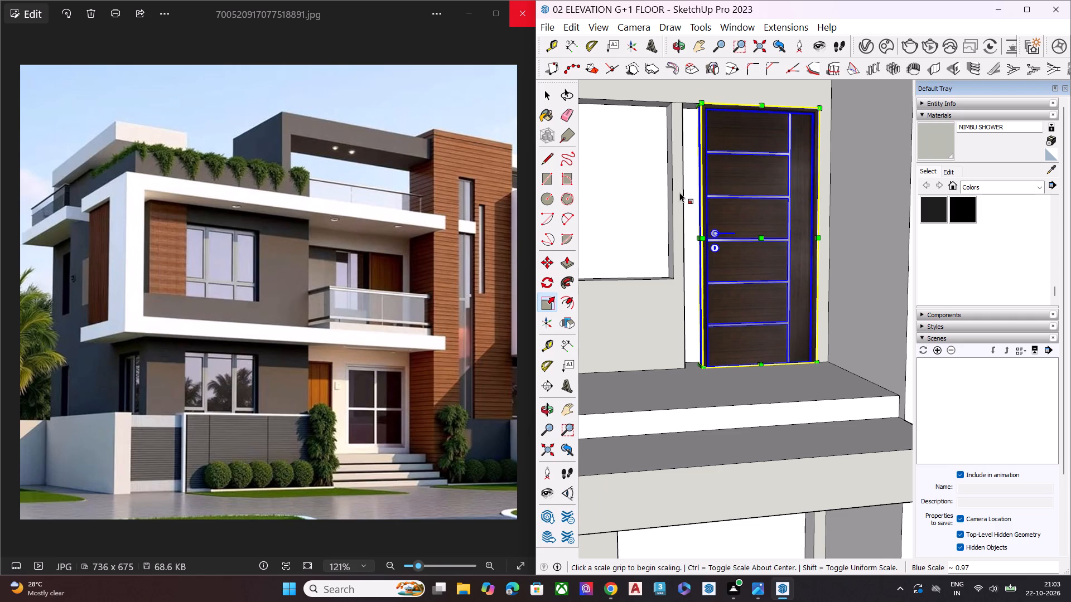
Widen the balcony door from its window-side edge until it fills the full width of the opening.
scroll(672, 198, "up", 5)
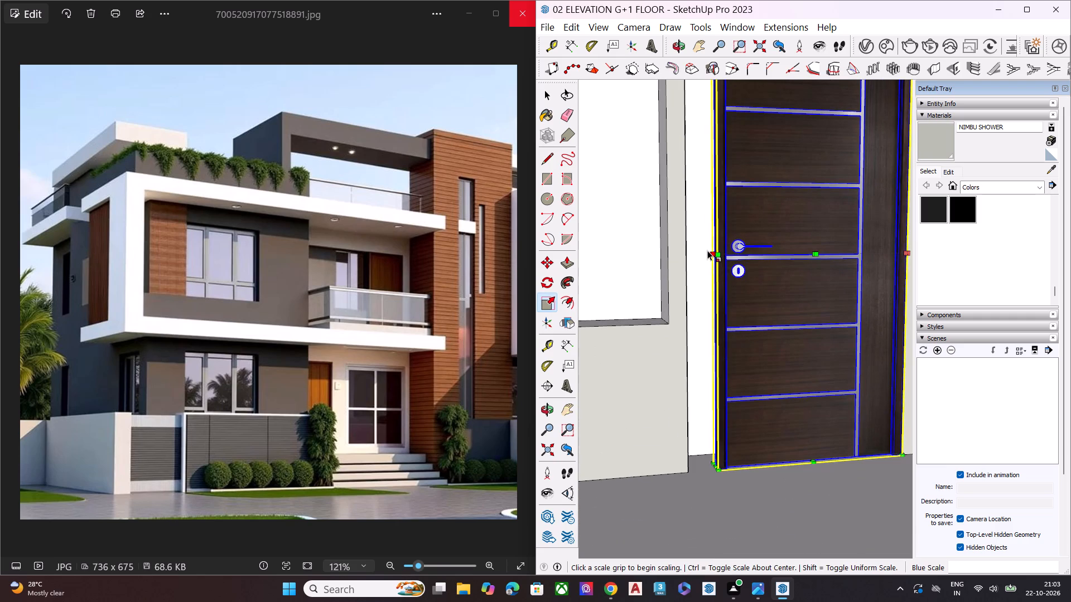
left_click(711, 251)
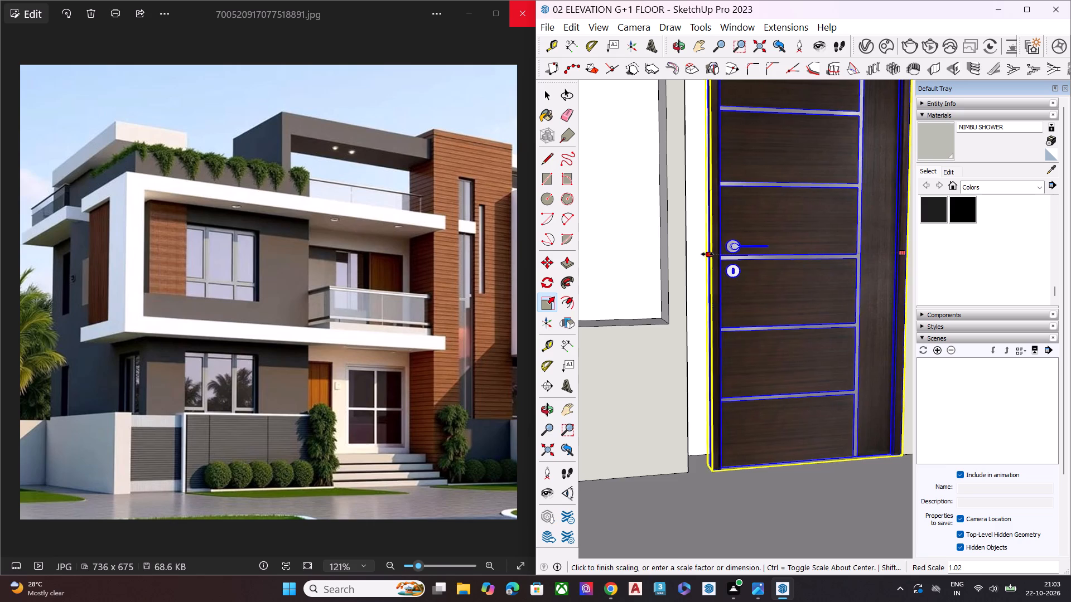
left_click(687, 253)
key("space")
scroll(696, 279, "down", 3)
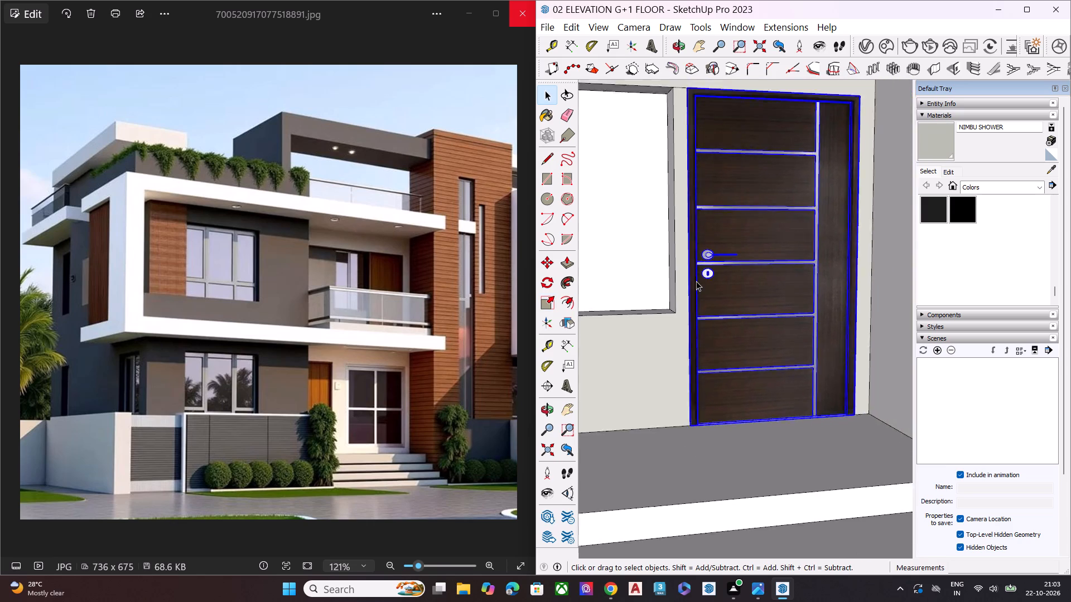
scroll(696, 281, "down", 19)
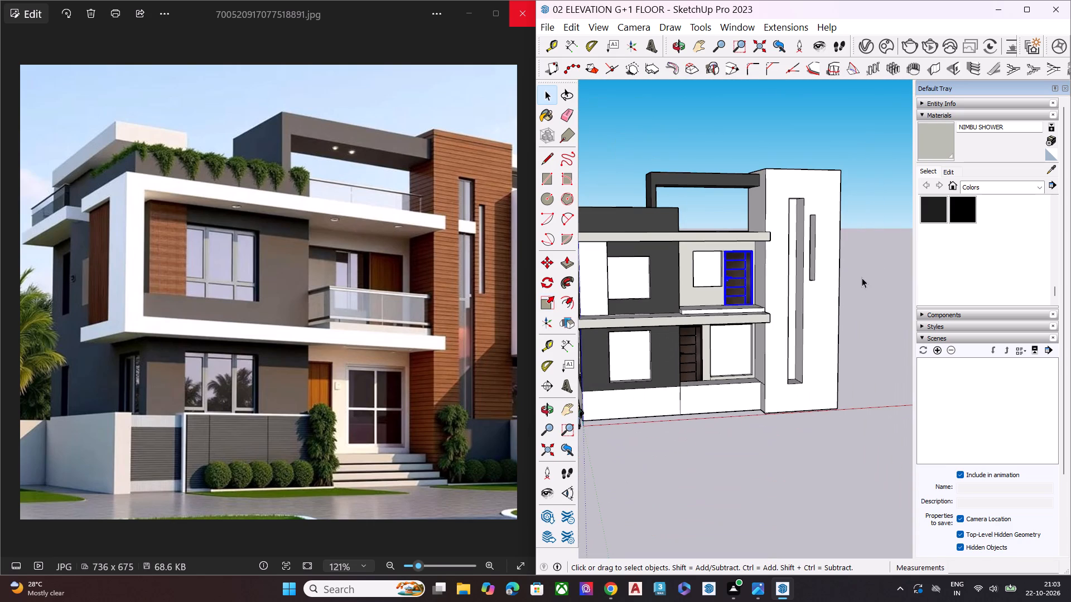
left_click(869, 274)
Examine the house from both sides and the front to check the fitted doors against the facade.
middle_click_drag(843, 296, 680, 296)
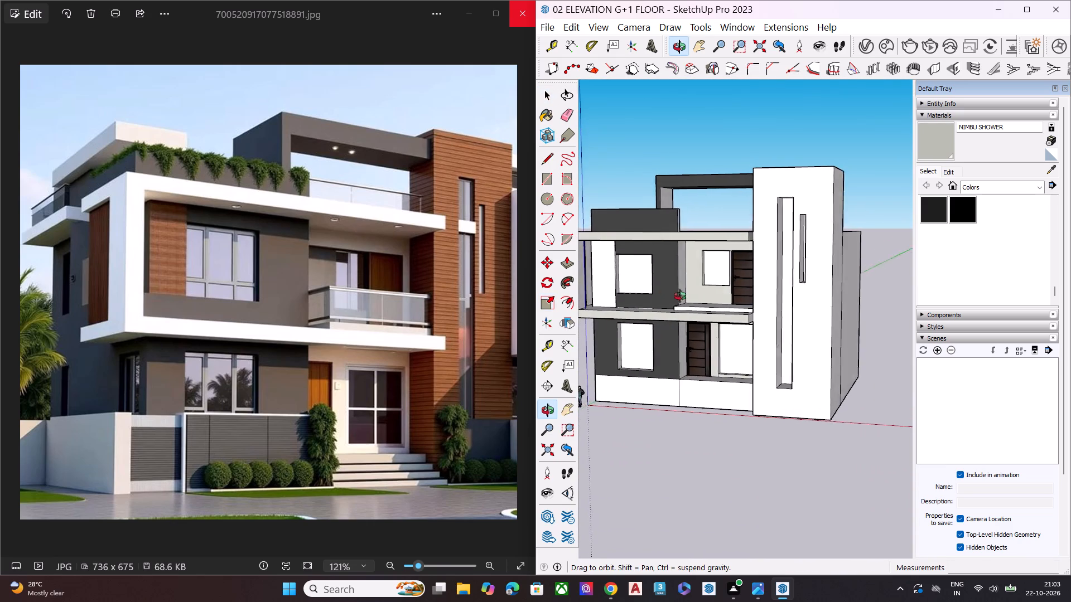
middle_click_drag(680, 296, 629, 298)
middle_click_drag(620, 331, 558, 323)
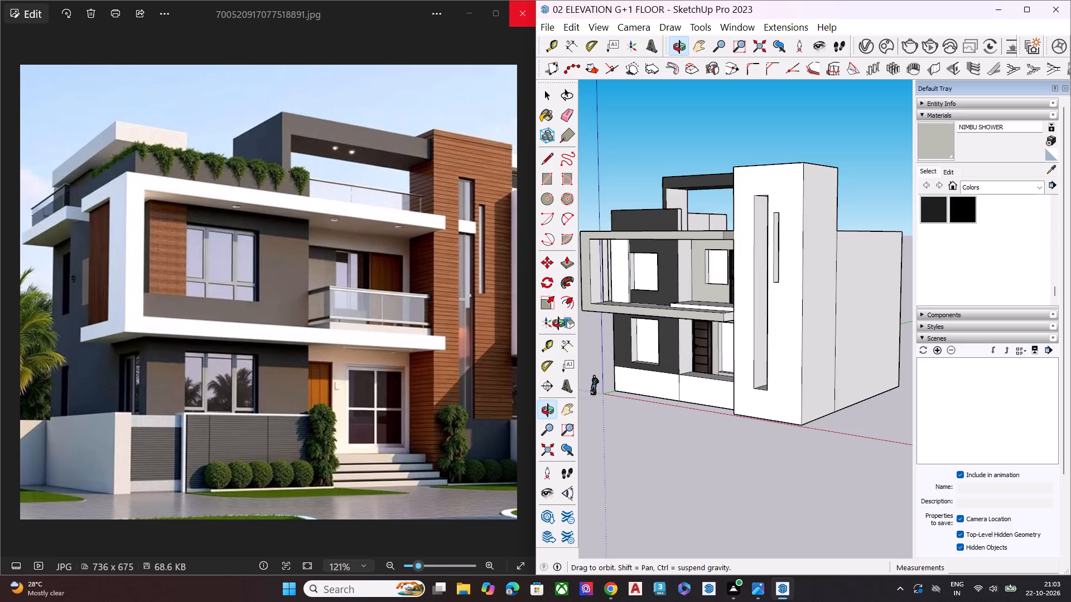
middle_click_drag(558, 323, 865, 355)
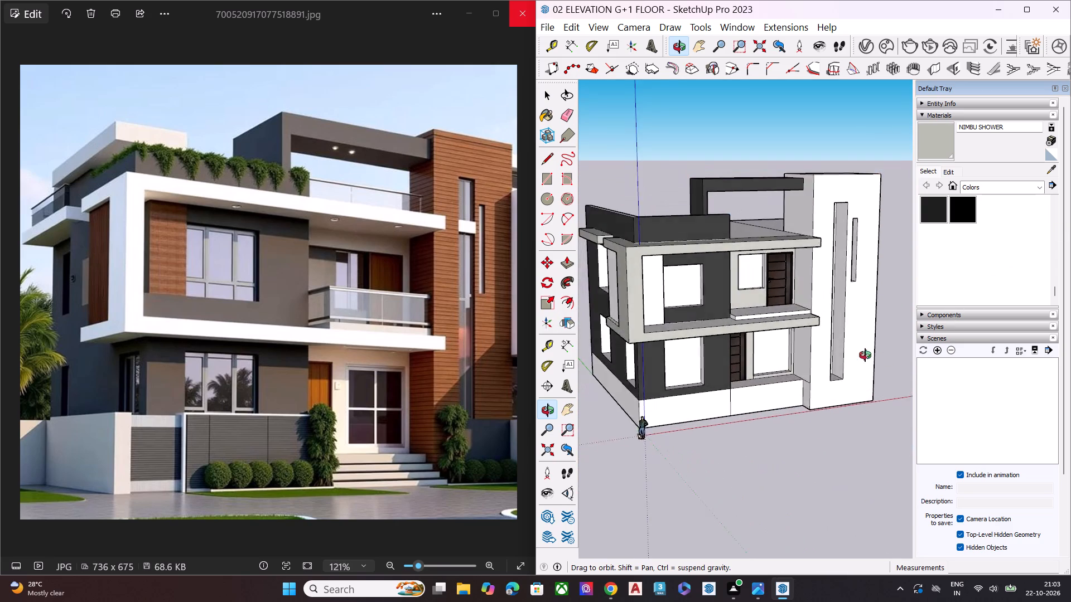
middle_click_drag(865, 355, 743, 333)
key("space")
double_click(723, 446)
scroll(723, 396, "down", 1)
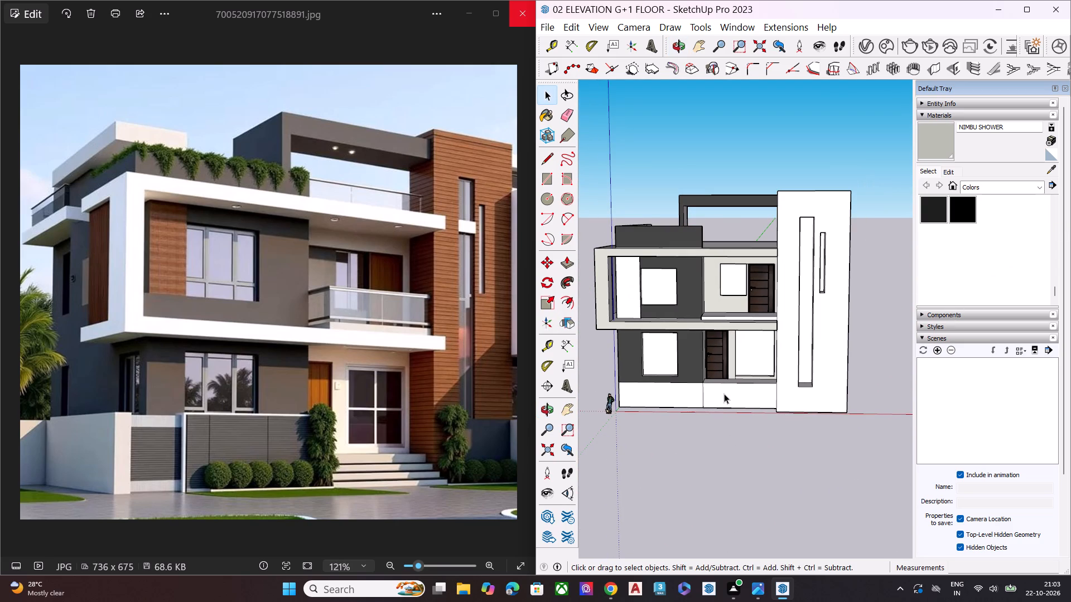
Import the Window (2).skp model from the Downloads folder and place it on the ground near the house's front side corner.
left_click(548, 26)
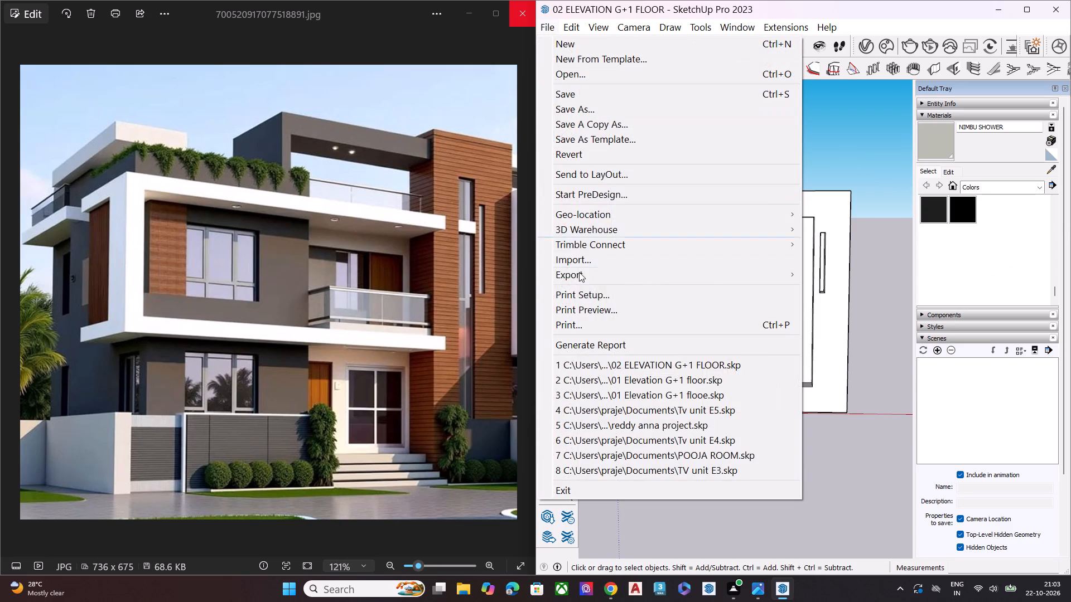
left_click(606, 264)
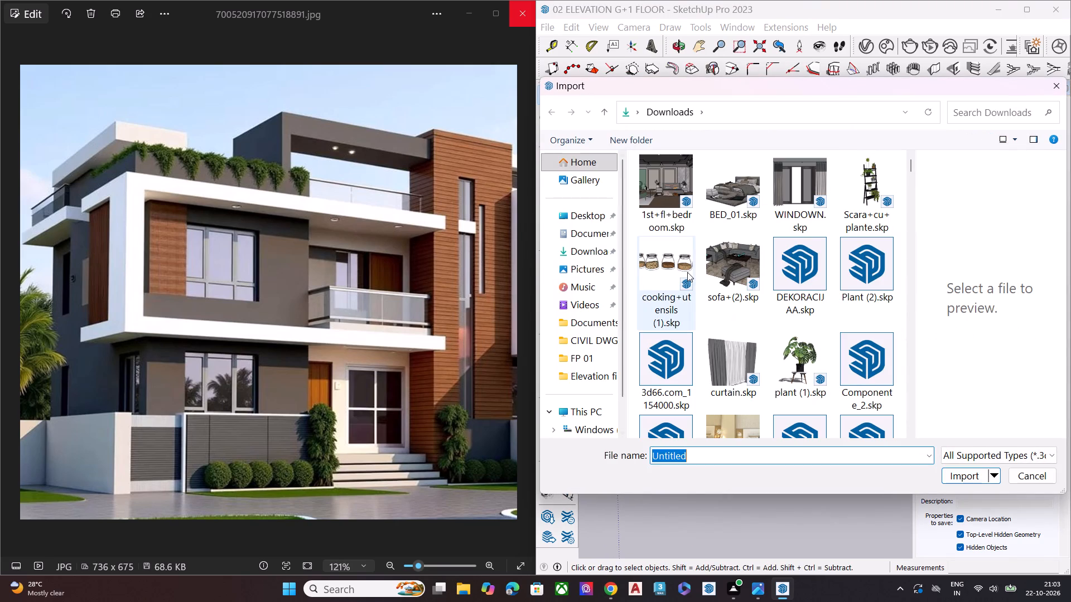
scroll(745, 274, "down", 2)
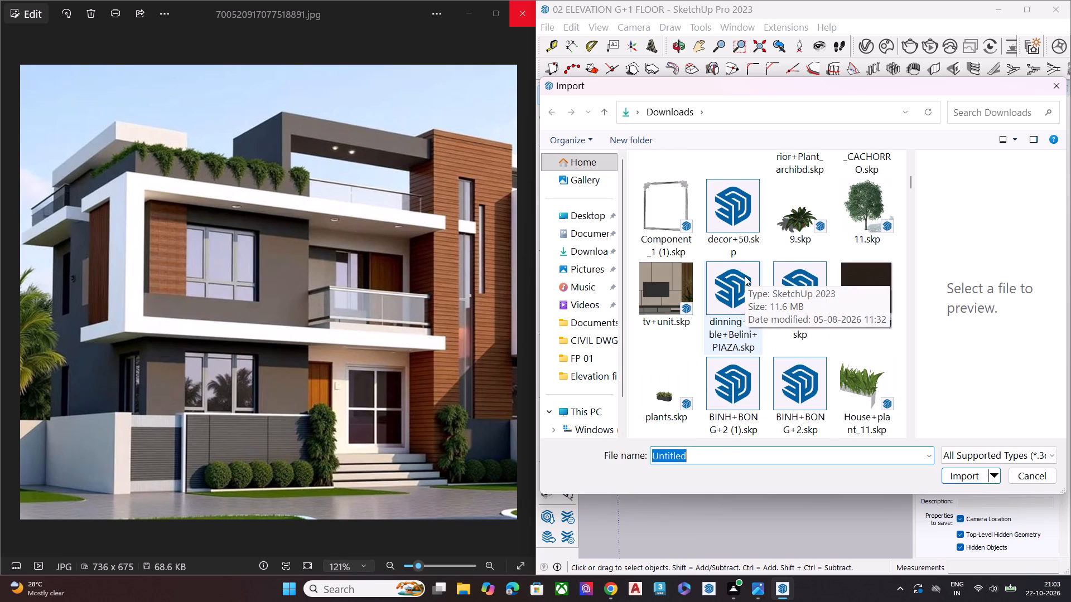
scroll(745, 276, "down", 1)
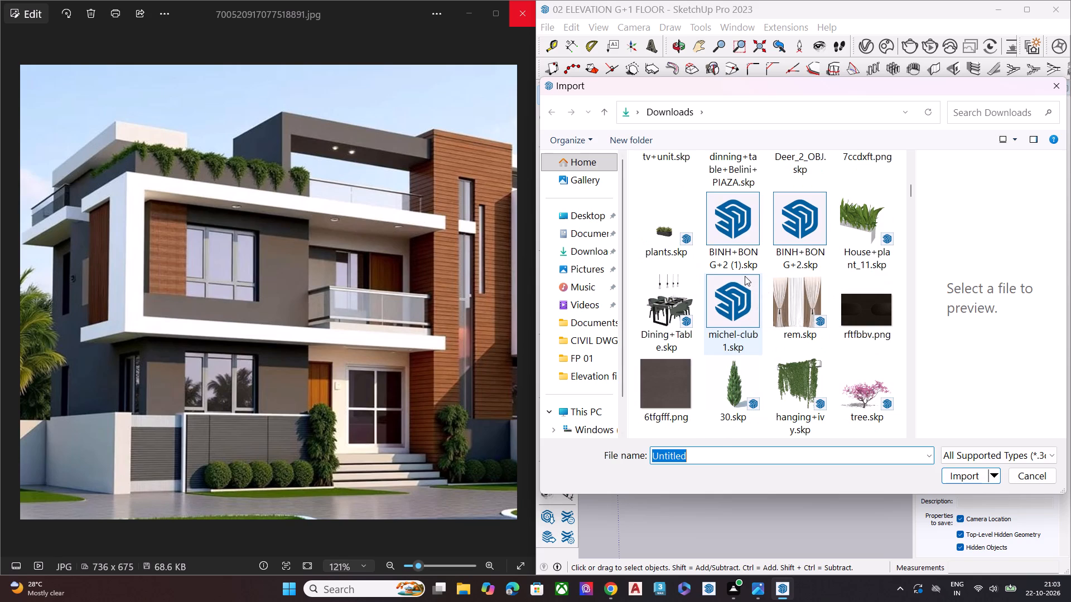
scroll(745, 276, "down", 3)
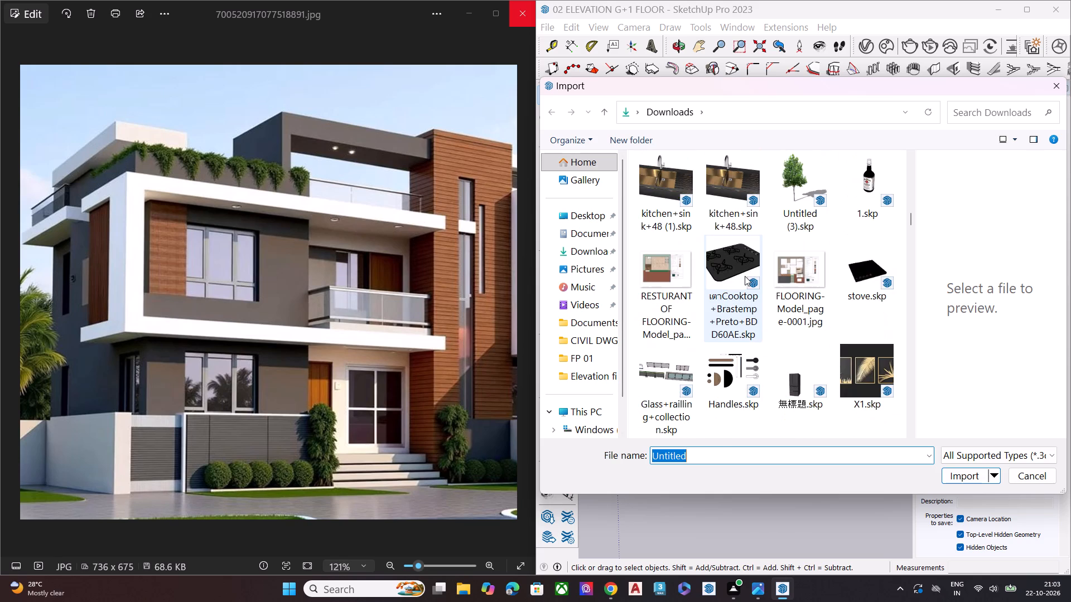
scroll(745, 276, "down", 3)
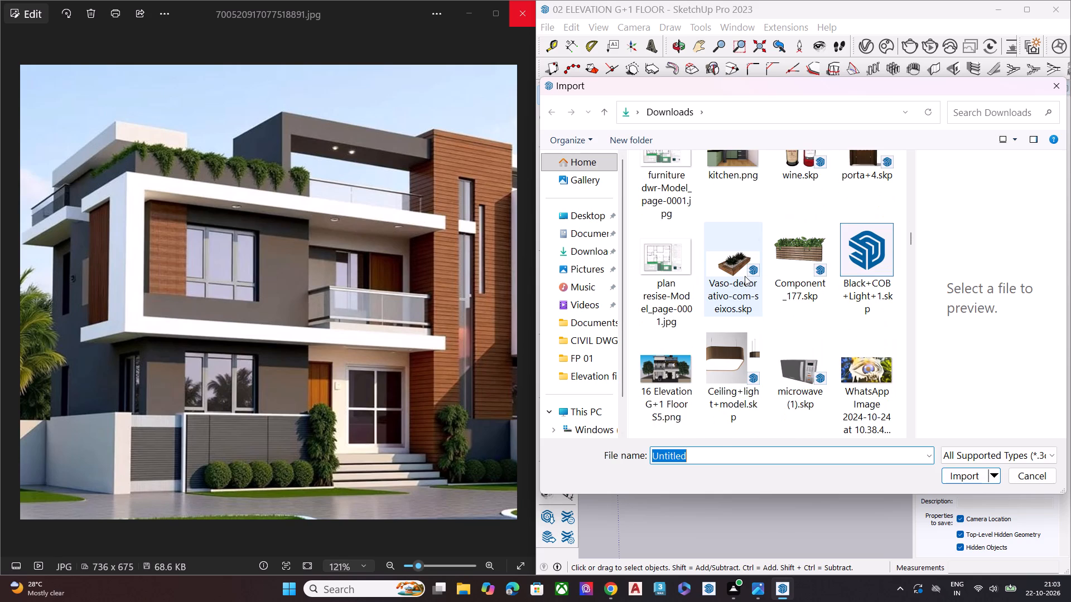
scroll(745, 276, "down", 4)
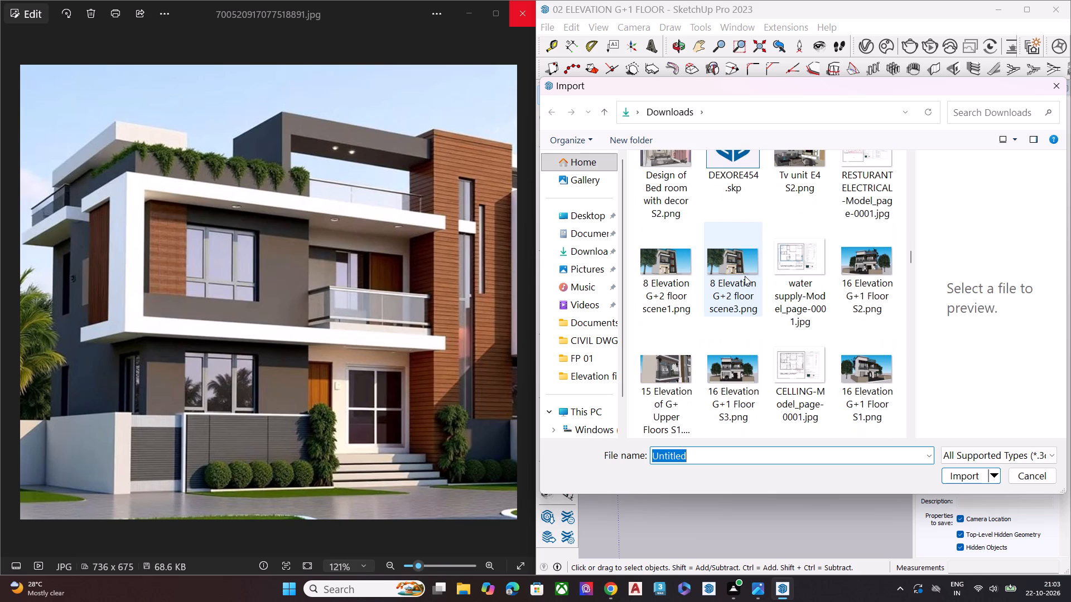
scroll(745, 276, "down", 4)
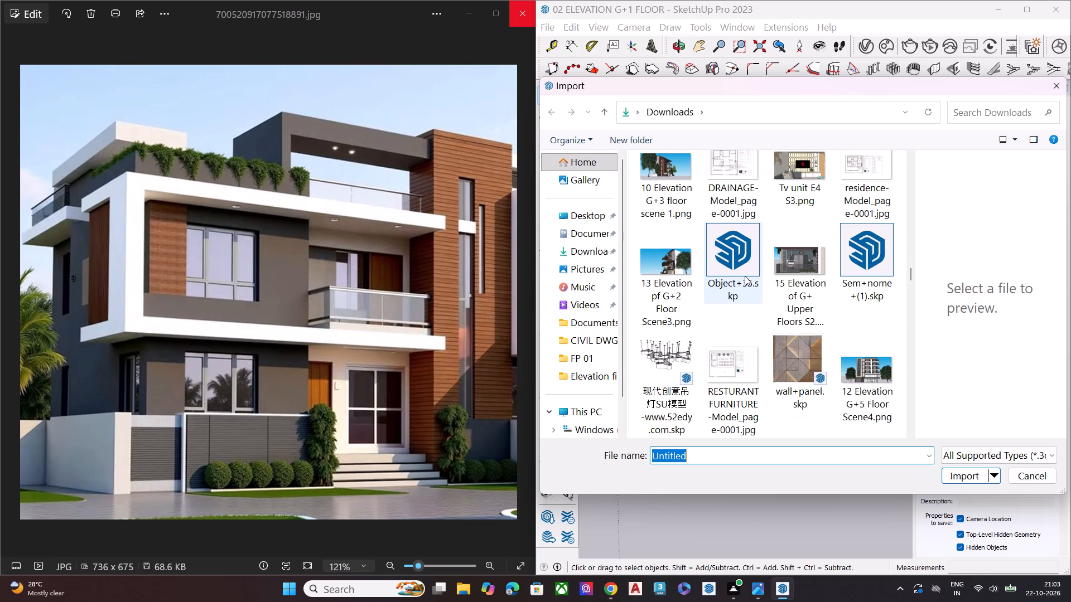
scroll(745, 276, "down", 4)
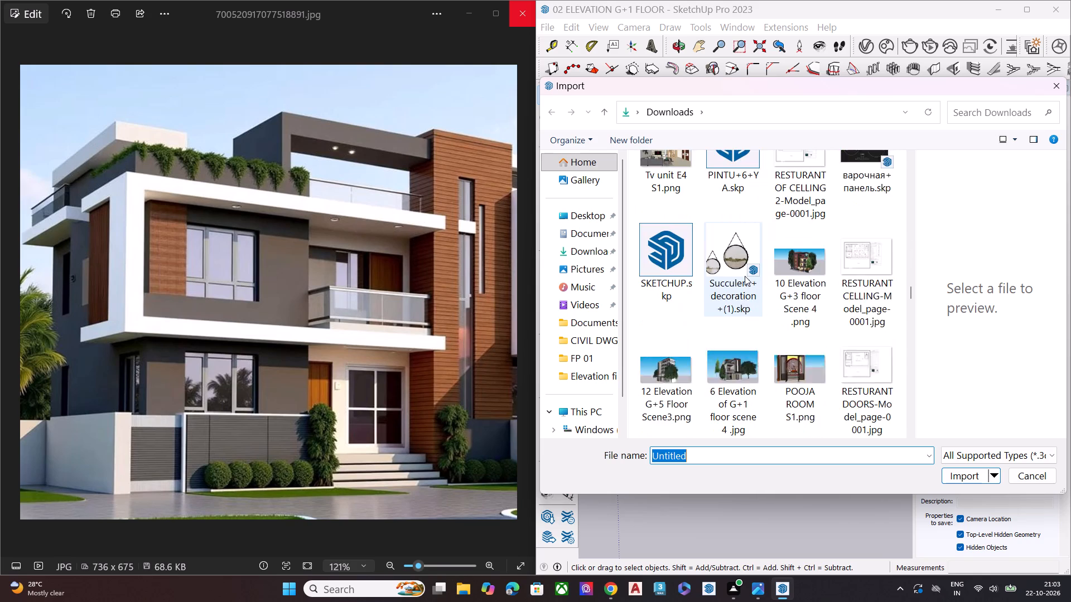
scroll(745, 276, "down", 6)
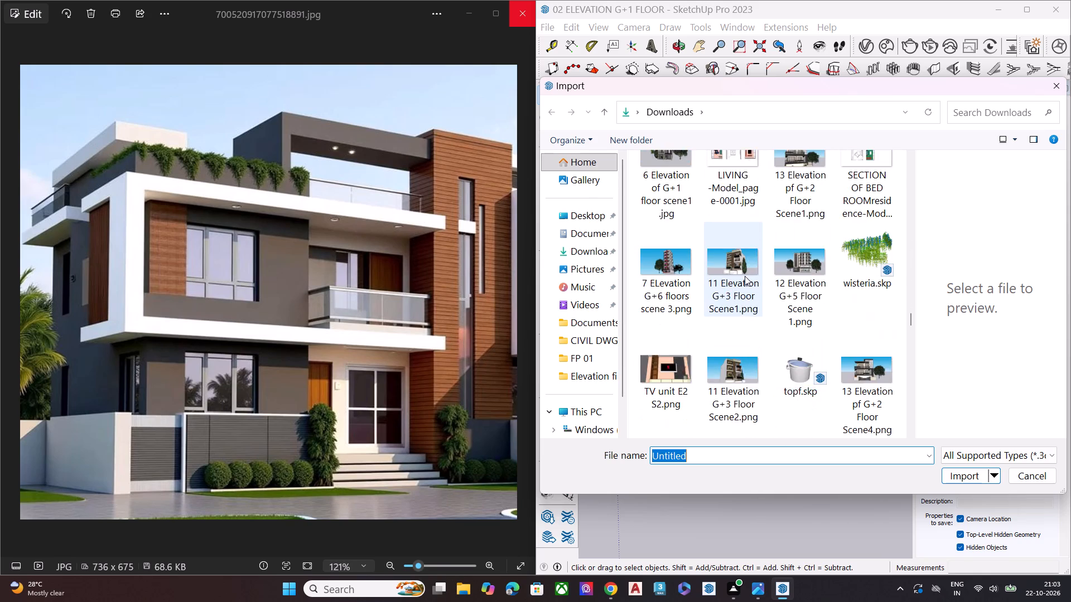
scroll(745, 276, "down", 11)
scroll(745, 276, "up", 2)
scroll(745, 276, "down", 2)
scroll(745, 276, "up", 3)
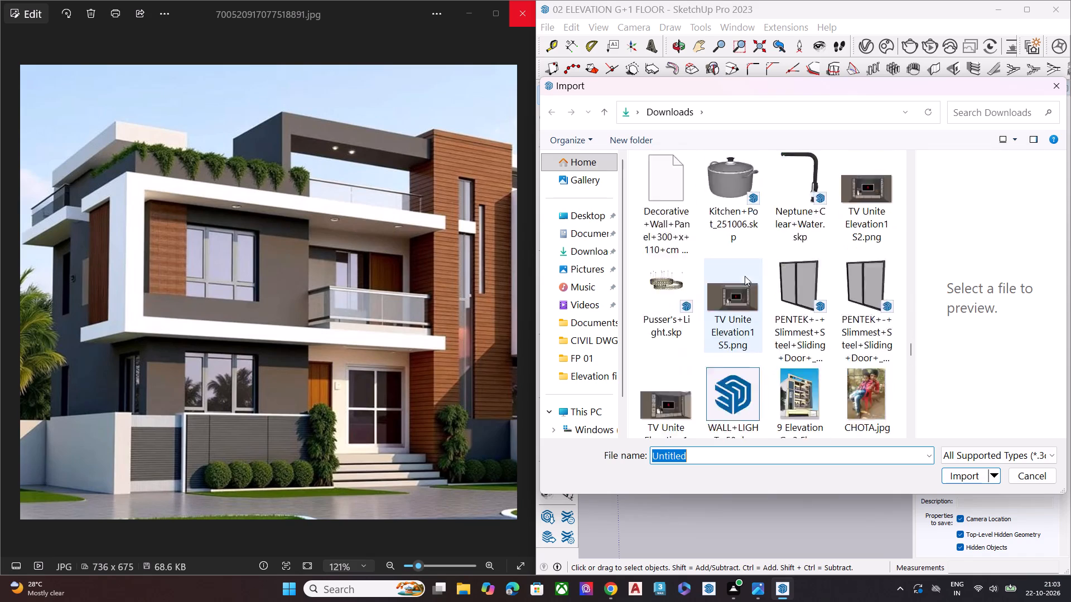
scroll(745, 276, "up", 2)
scroll(745, 276, "down", 2)
scroll(745, 276, "up", 2)
scroll(745, 276, "down", 1)
scroll(745, 276, "up", 2)
scroll(745, 276, "down", 6)
scroll(745, 276, "up", 1)
scroll(745, 276, "down", 5)
scroll(745, 276, "up", 1)
scroll(745, 276, "down", 1)
scroll(745, 276, "up", 1)
scroll(745, 276, "down", 5)
scroll(745, 276, "up", 1)
scroll(745, 276, "down", 2)
scroll(745, 276, "up", 1)
scroll(745, 276, "down", 3)
scroll(745, 276, "up", 1)
scroll(745, 276, "down", 4)
scroll(745, 276, "up", 1)
scroll(745, 276, "down", 1)
scroll(745, 276, "up", 2)
scroll(745, 276, "down", 1)
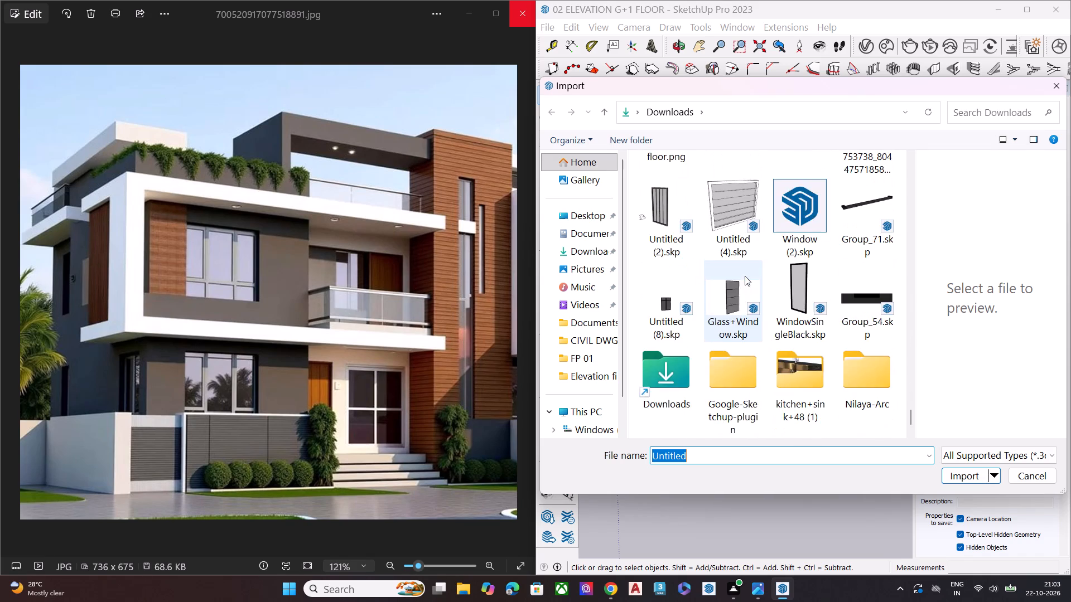
scroll(745, 276, "down", 15)
scroll(745, 276, "up", 1)
scroll(745, 276, "down", 5)
scroll(745, 276, "up", 1)
scroll(745, 276, "down", 1)
scroll(745, 276, "up", 3)
scroll(745, 276, "down", 2)
scroll(745, 276, "up", 2)
scroll(745, 276, "down", 4)
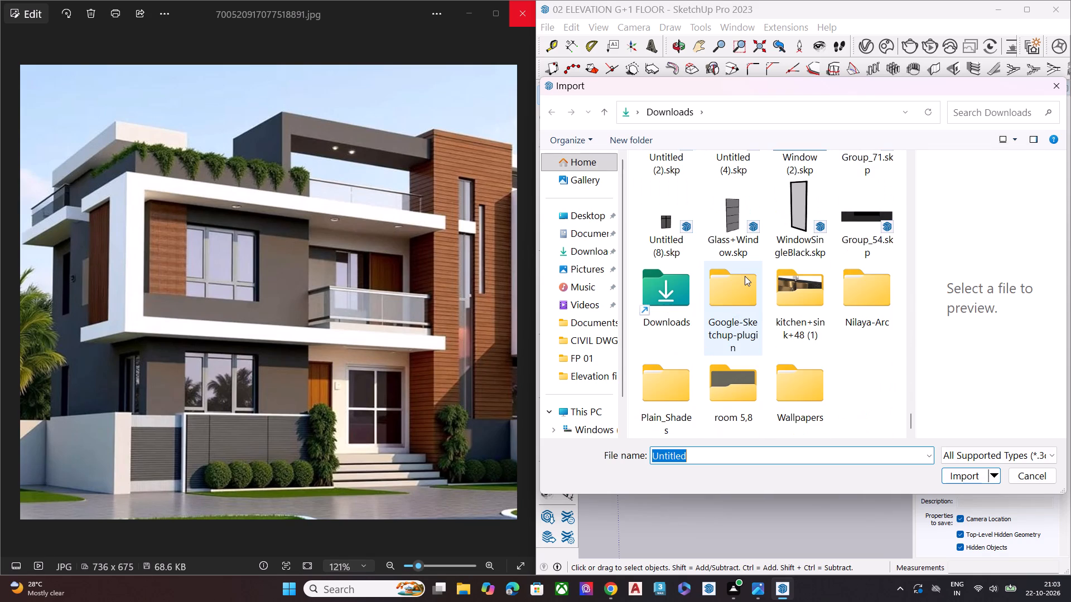
scroll(745, 276, "down", 1)
scroll(815, 238, "up", 1)
left_click(796, 292)
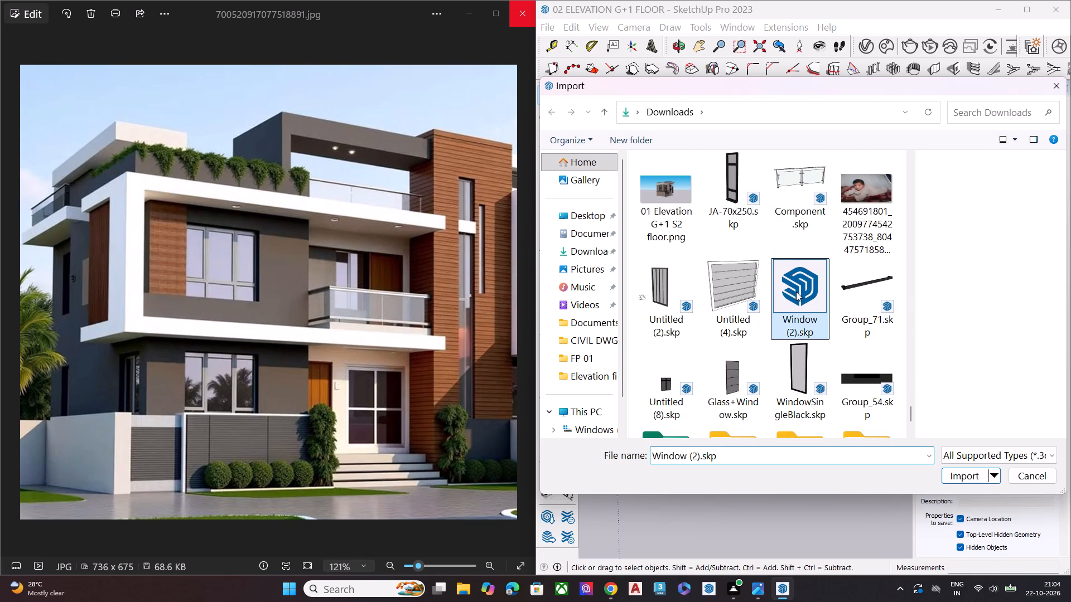
left_click(968, 477)
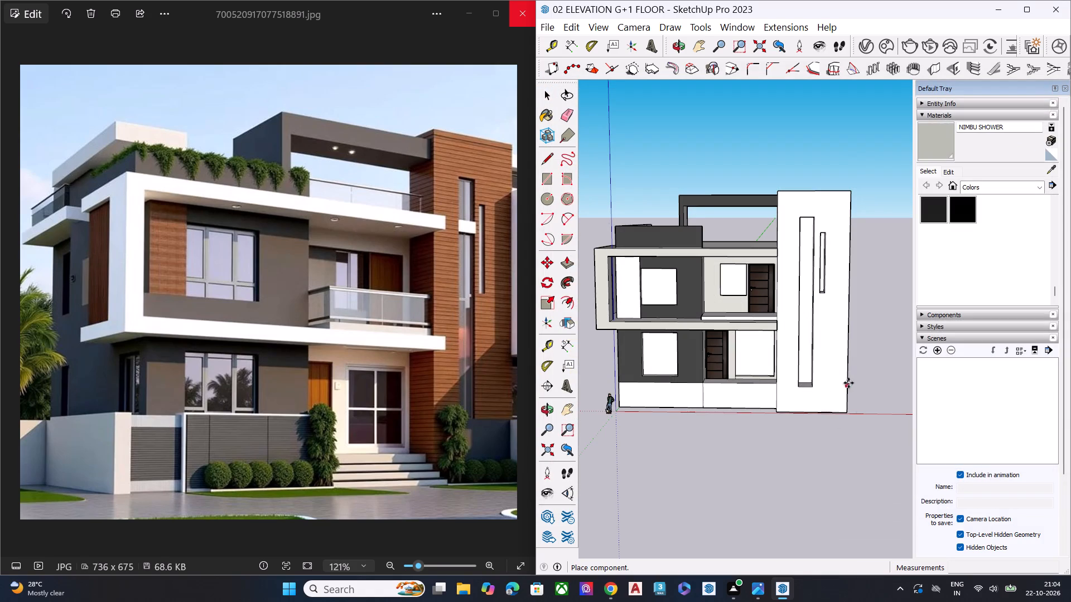
middle_click_drag(647, 407, 962, 440)
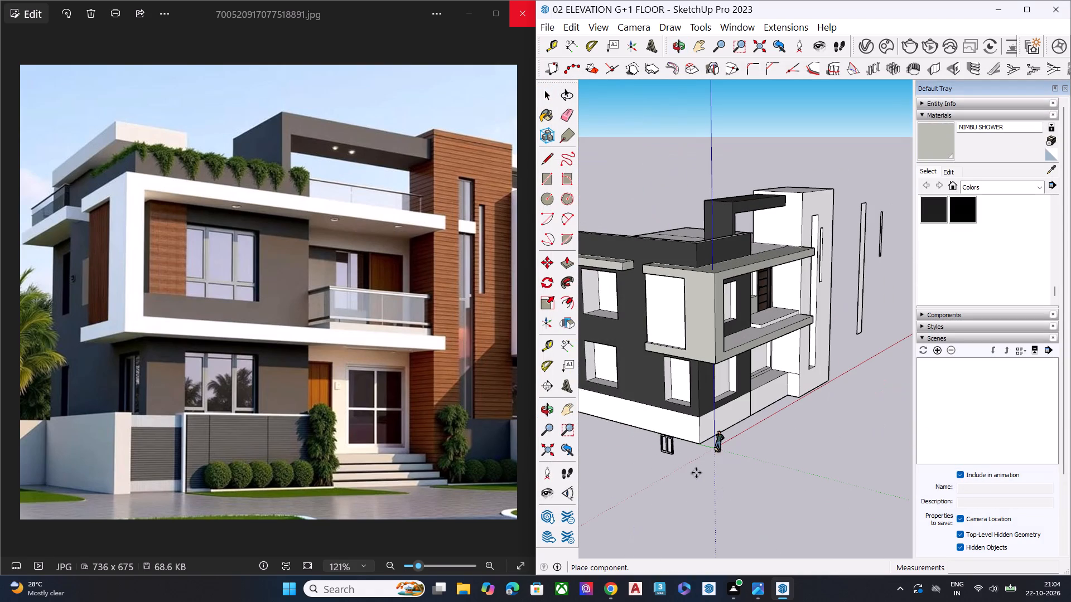
left_click(686, 473)
Scale the imported window up uniformly from its upper corner to roughly the size of the side-wall window openings.
middle_click_drag(704, 425, 910, 339)
scroll(829, 408, "up", 3)
scroll(787, 409, "down", 1)
scroll(787, 409, "up", 5)
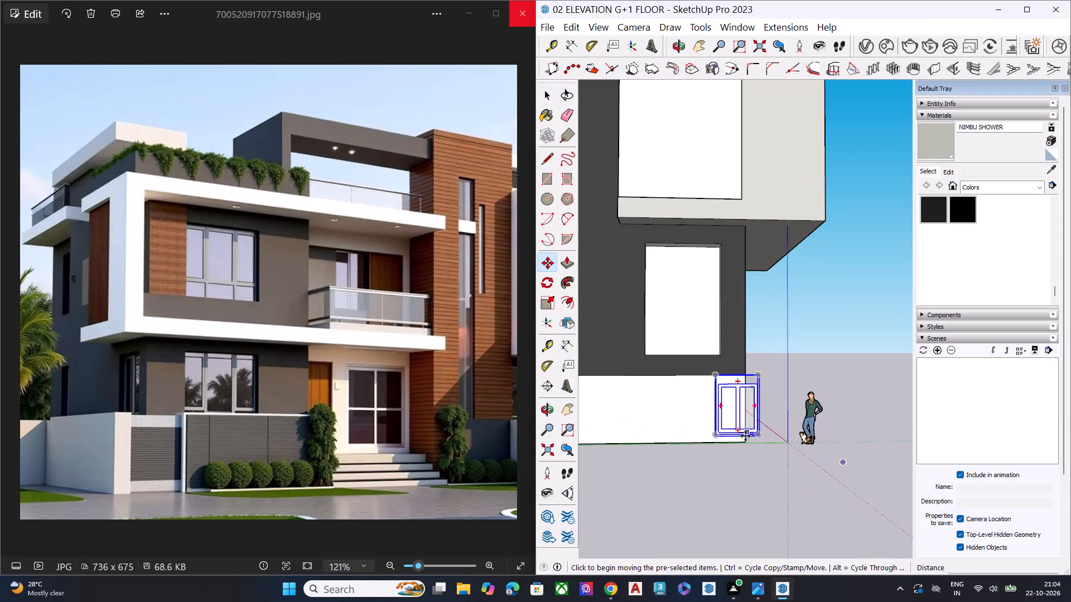
scroll(731, 434, "up", 7)
key("s")
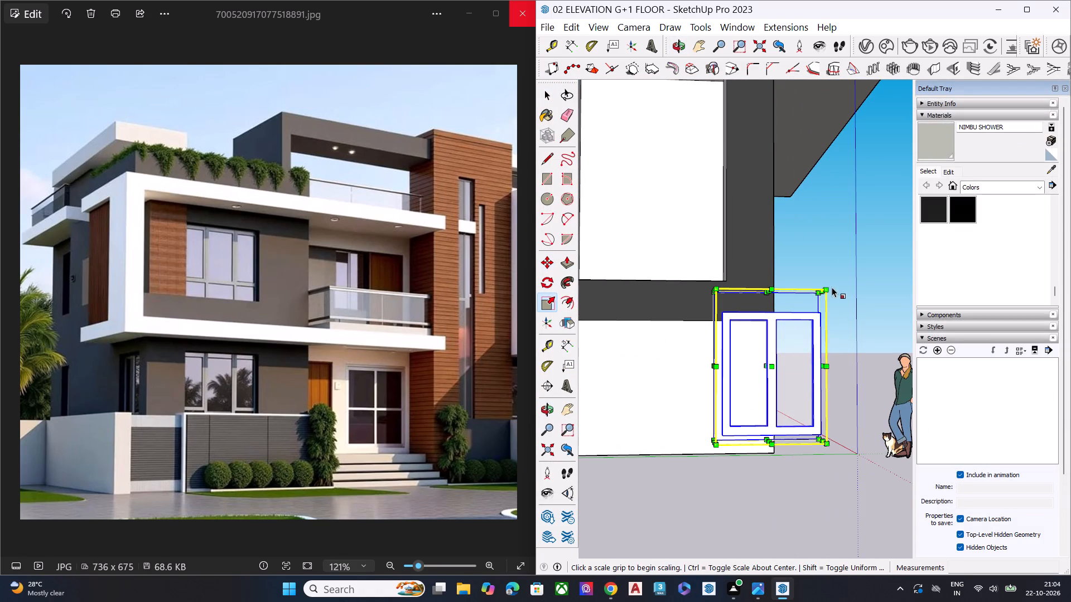
left_click(814, 293)
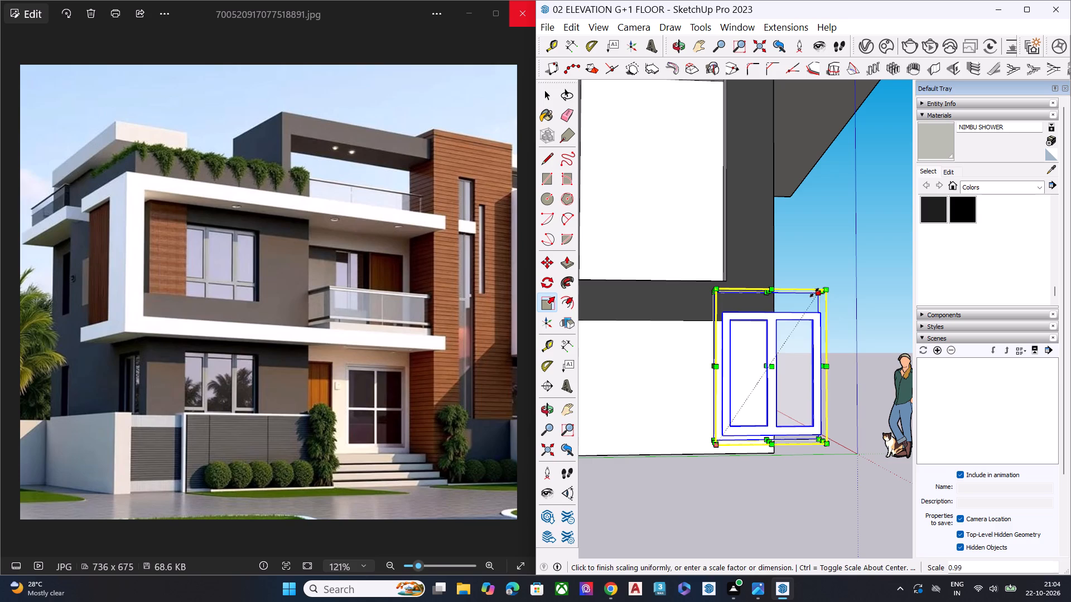
left_click(924, 195)
scroll(771, 237, "down", 3)
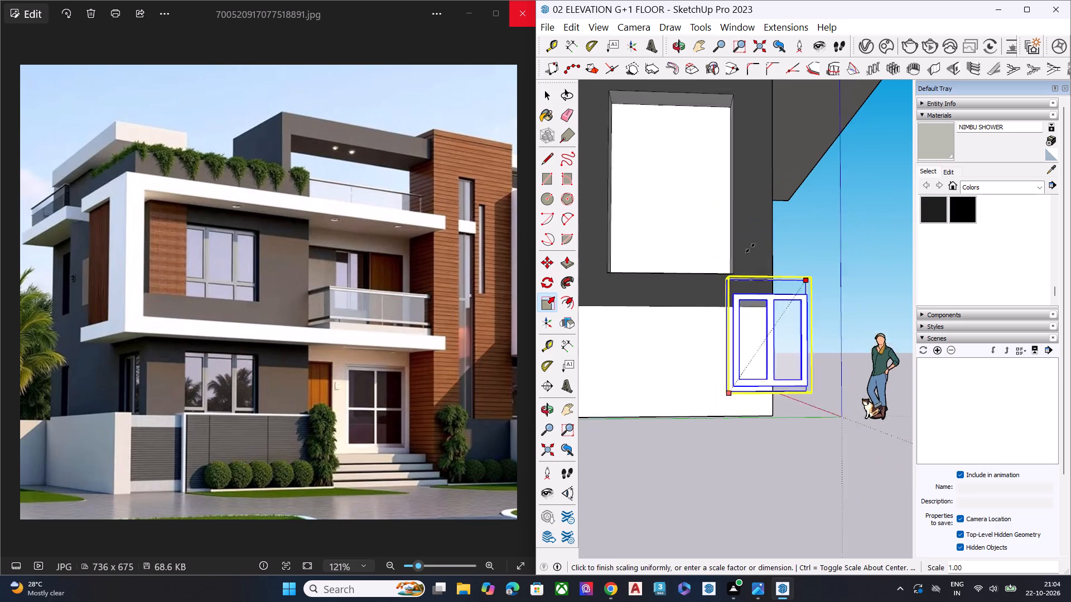
scroll(750, 248, "down", 10)
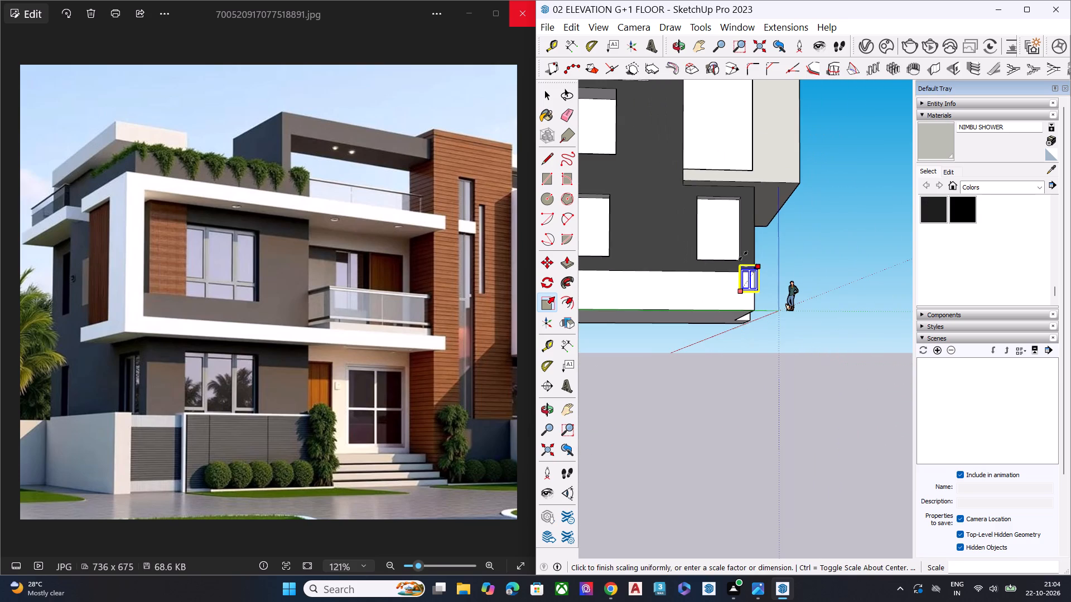
left_click(828, 205)
key("space")
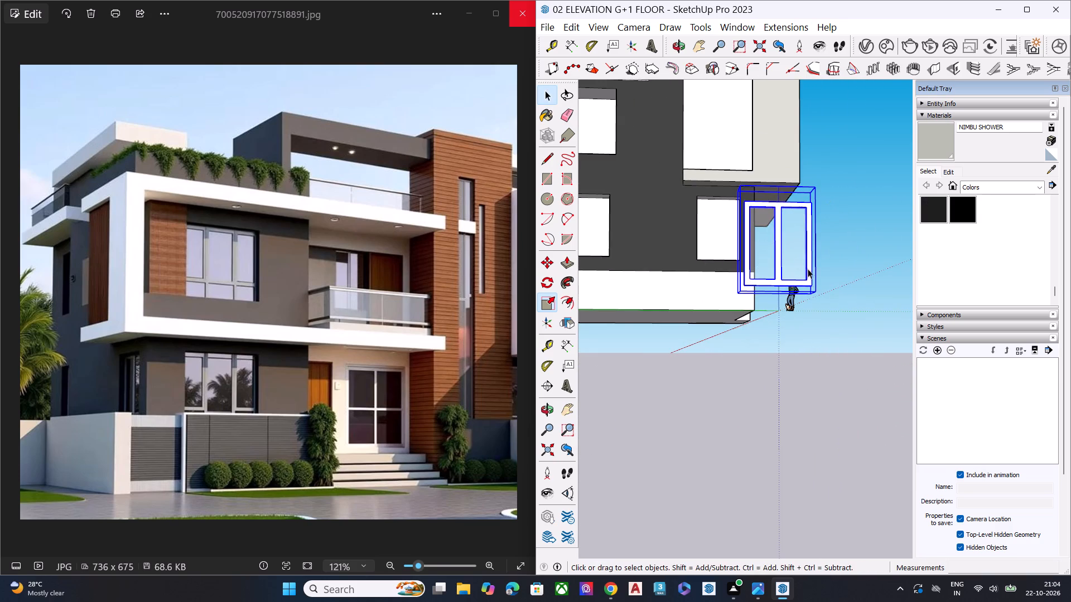
Move the window by its bottom corner about 38' to the bottom corner of the side wall's rear ground-floor opening.
middle_click_drag(804, 303, 790, 364)
key("m")
scroll(808, 324, "up", 7)
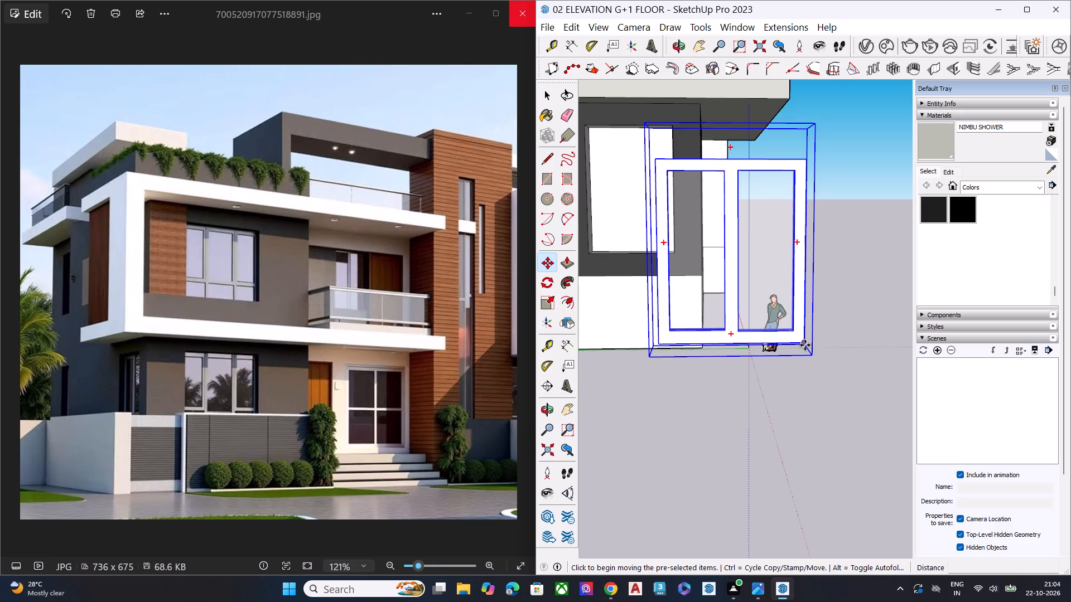
left_click(803, 344)
scroll(822, 269, "down", 6)
scroll(839, 280, "up", 2)
scroll(843, 283, "down", 3)
scroll(863, 327, "down", 8)
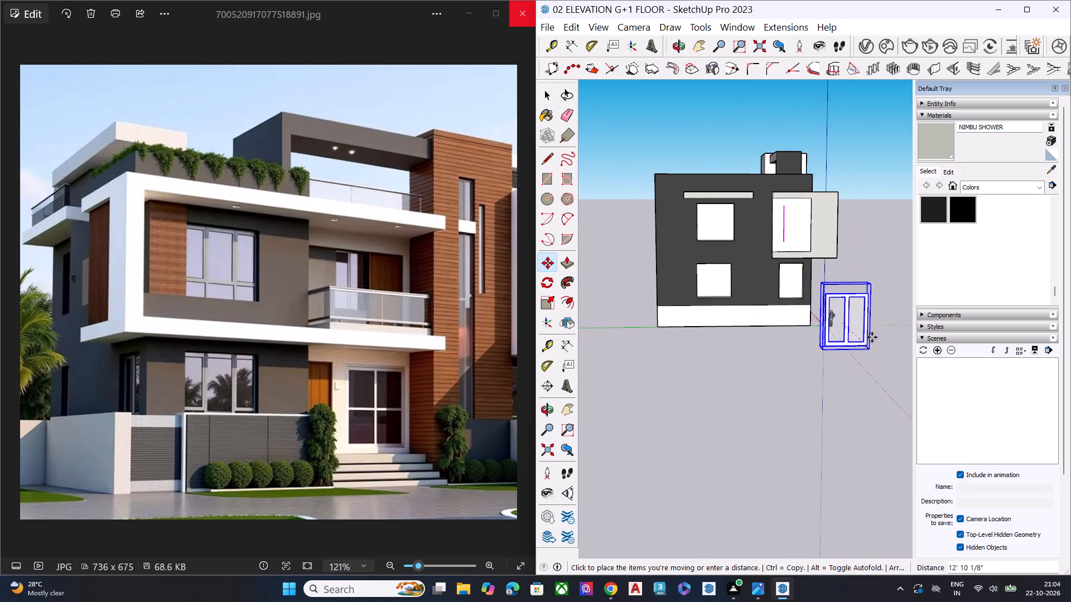
scroll(834, 336, "down", 1)
scroll(745, 300, "up", 10)
scroll(718, 305, "down", 1)
scroll(718, 305, "up", 15)
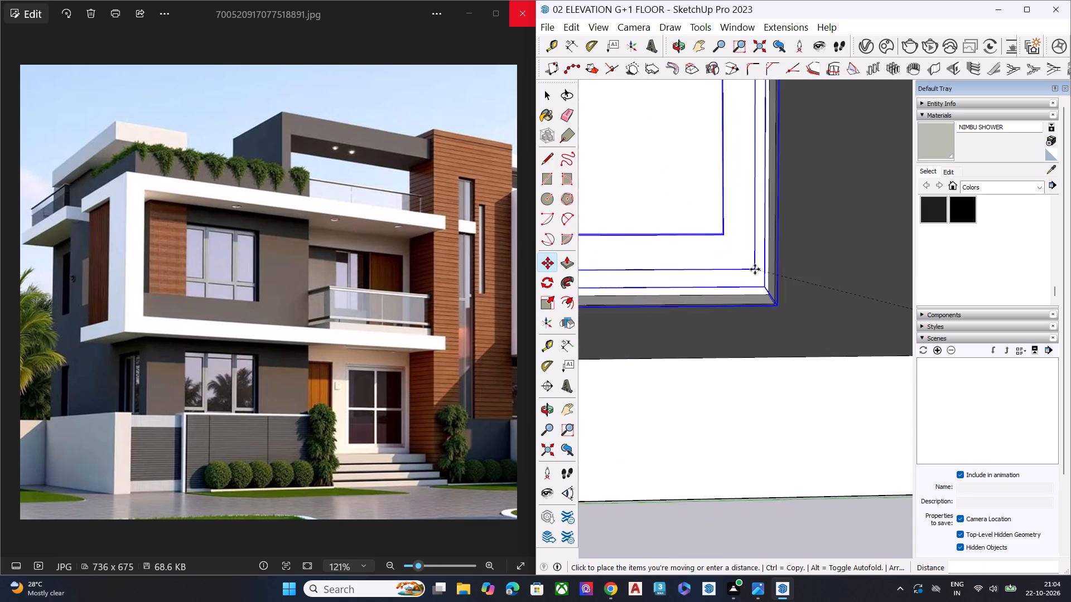
scroll(755, 269, "up", 3)
middle_click_drag(761, 285, 802, 356)
scroll(790, 336, "up", 6)
scroll(747, 267, "down", 1)
scroll(746, 263, "up", 2)
scroll(707, 172, "up", 3)
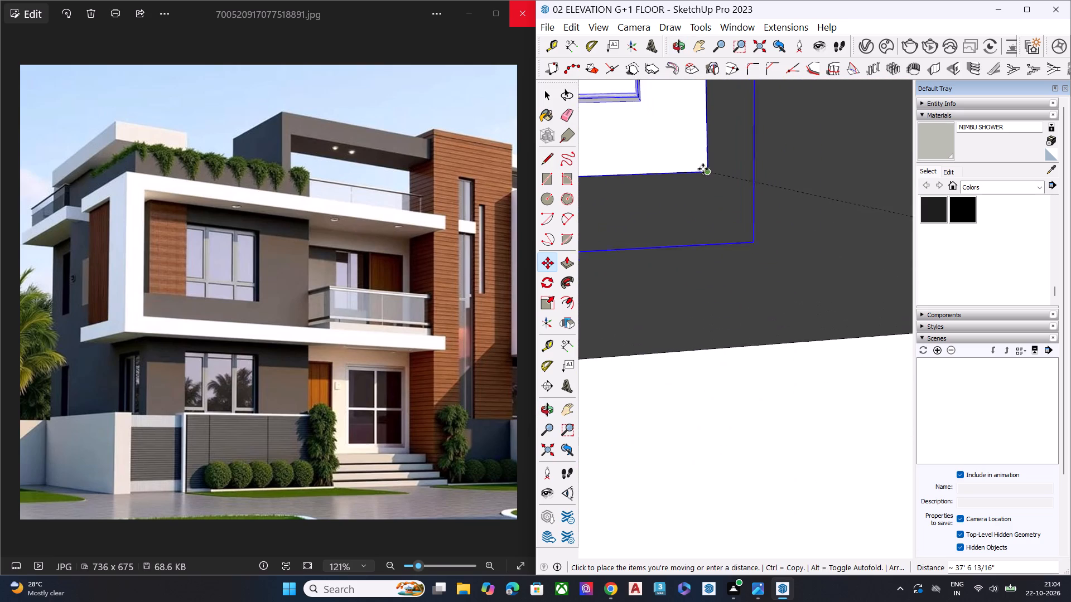
scroll(703, 169, "up", 1)
middle_click_drag(701, 196, 523, 364)
scroll(561, 312, "up", 1)
scroll(606, 261, "down", 1)
scroll(611, 253, "up", 2)
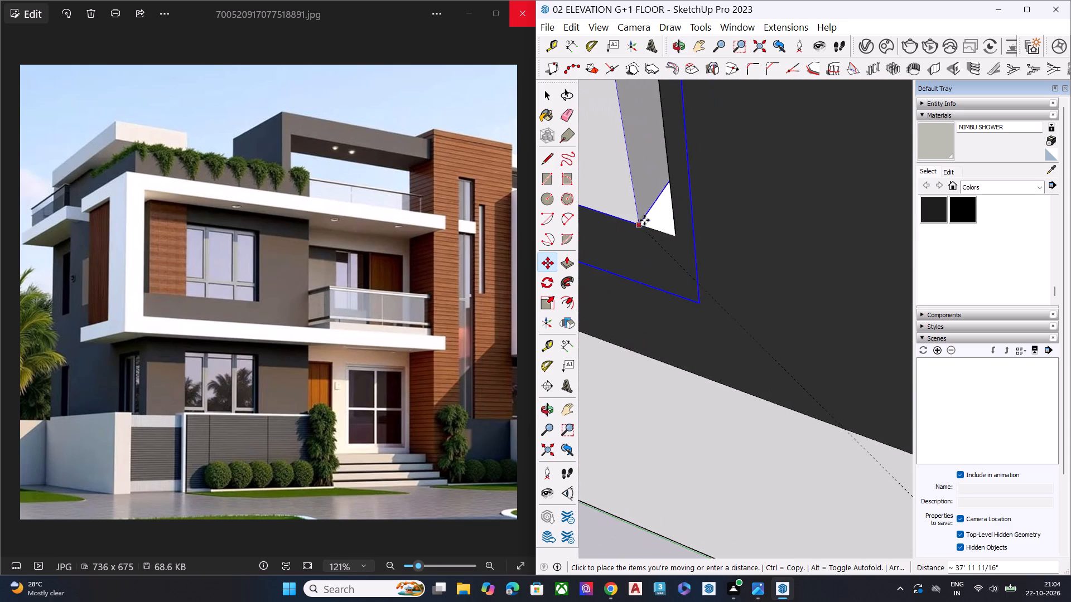
left_click(673, 234)
Scale the window's height to about 0.83 so its frame top meets the upper edge of the opening.
scroll(776, 277, "down", 7)
scroll(791, 314, "up", 1)
scroll(760, 300, "down", 1)
scroll(759, 307, "up", 1)
scroll(758, 310, "down", 2)
scroll(758, 317, "up", 2)
scroll(758, 318, "down", 4)
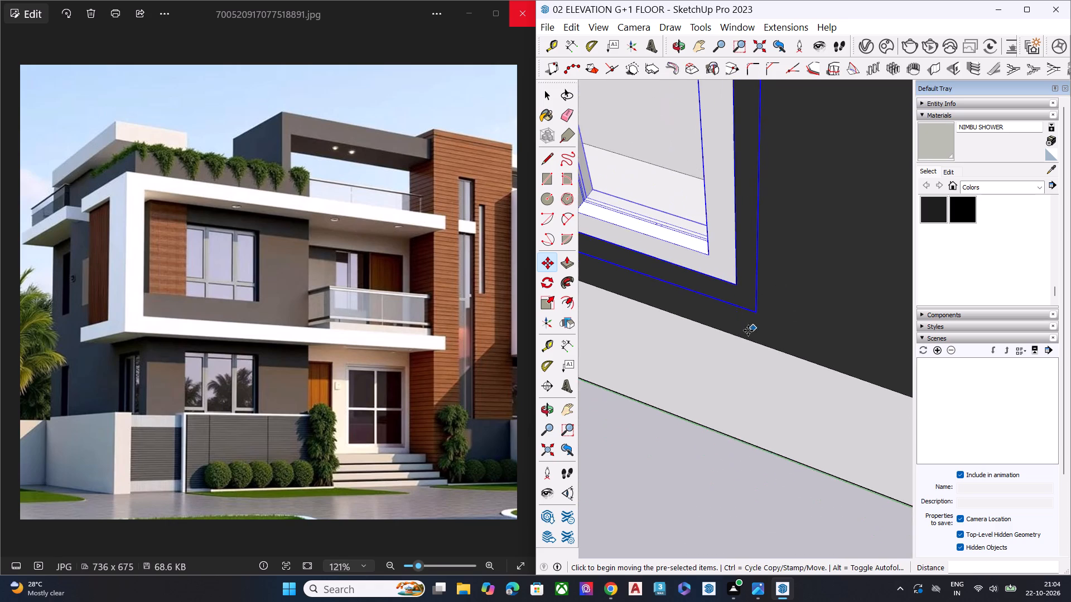
middle_click_drag(722, 329, 813, 295)
scroll(773, 303, "down", 6)
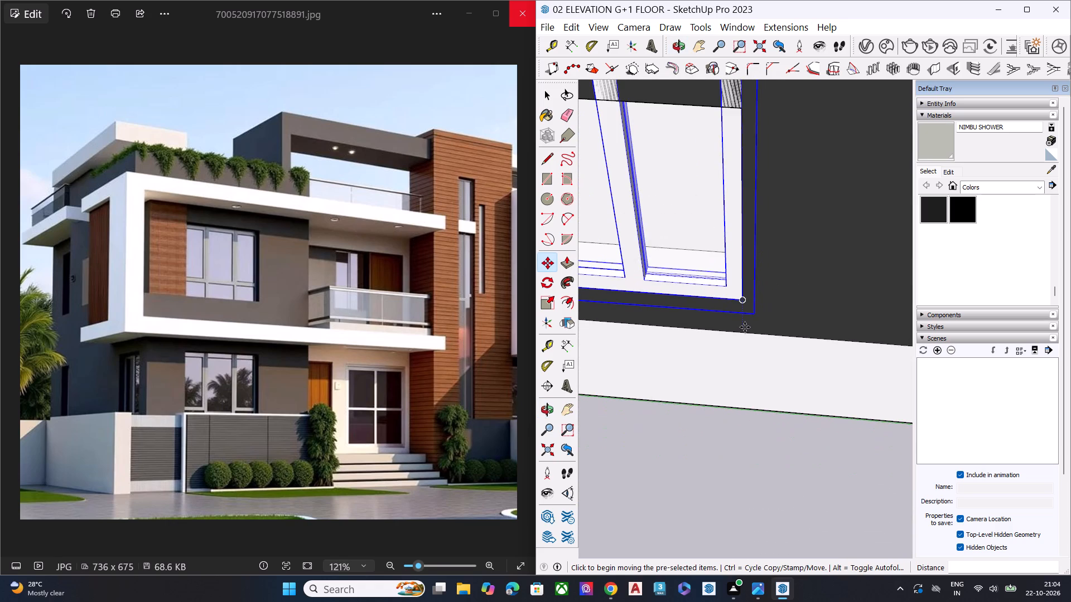
scroll(772, 331, "down", 6)
middle_click_drag(723, 294, 765, 202)
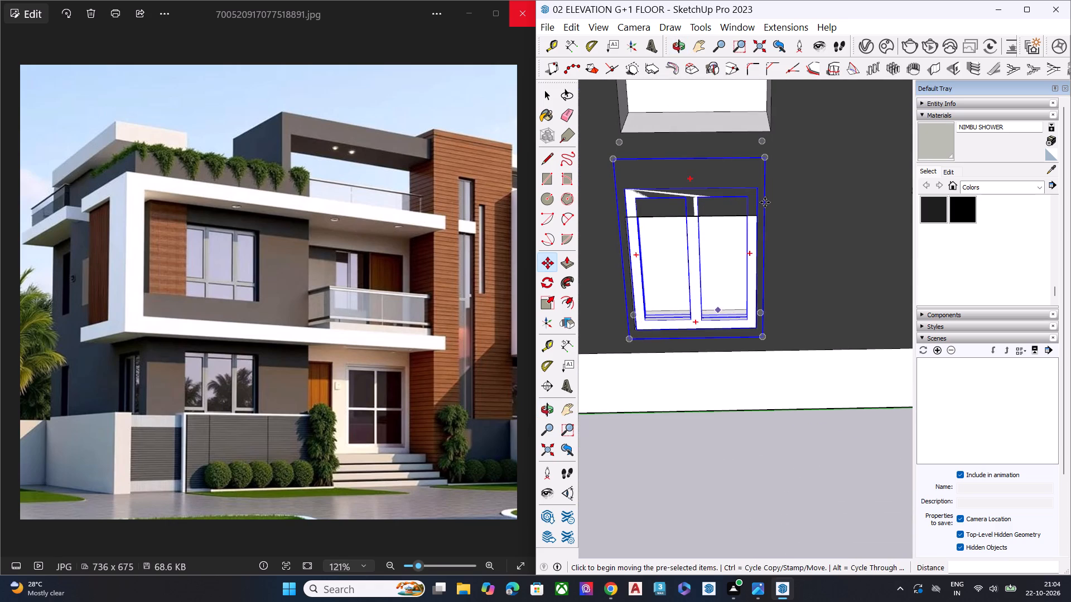
key("s")
left_click(690, 153)
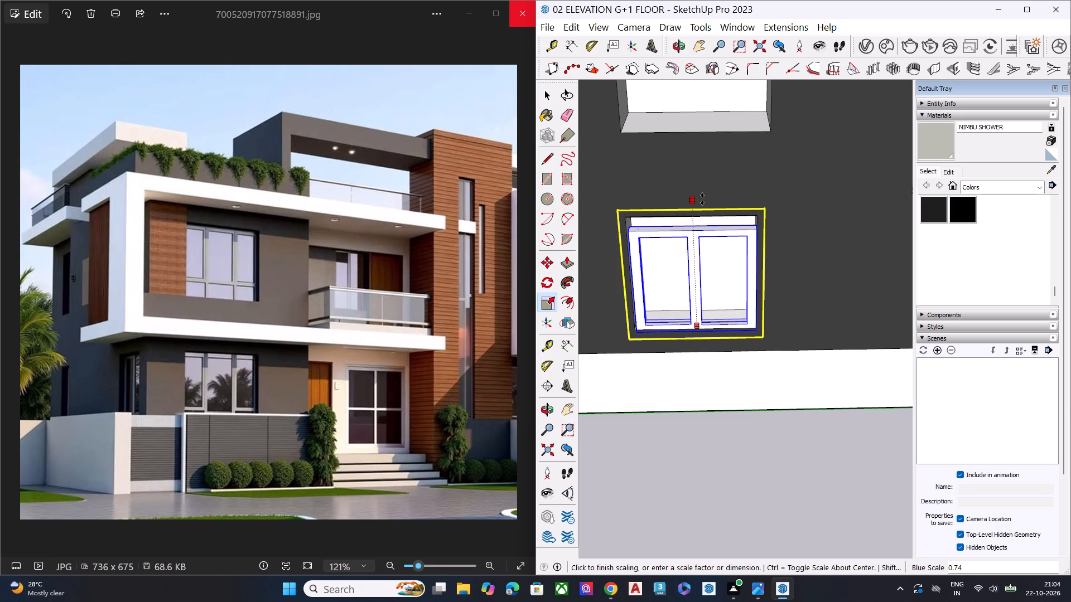
middle_click_drag(703, 197, 846, 62)
scroll(818, 122, "up", 5)
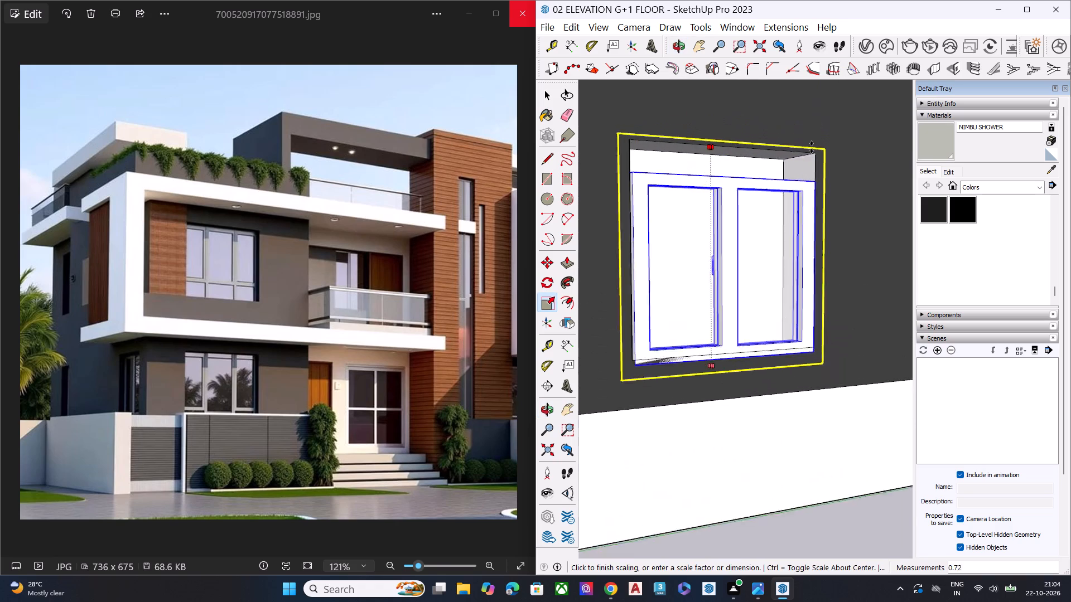
scroll(812, 147, "up", 2)
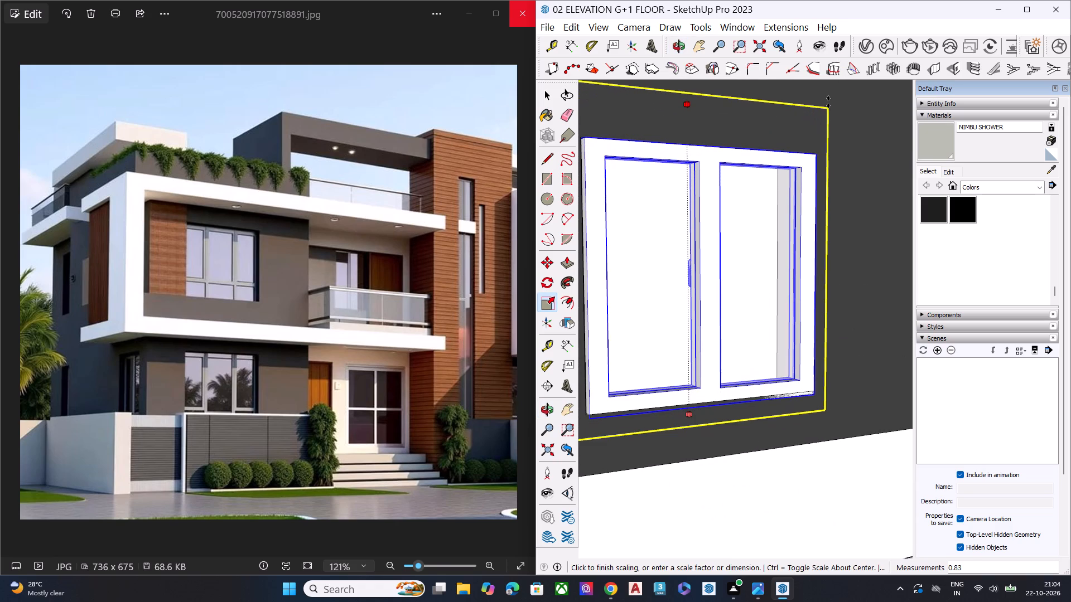
left_click(828, 102)
key("space")
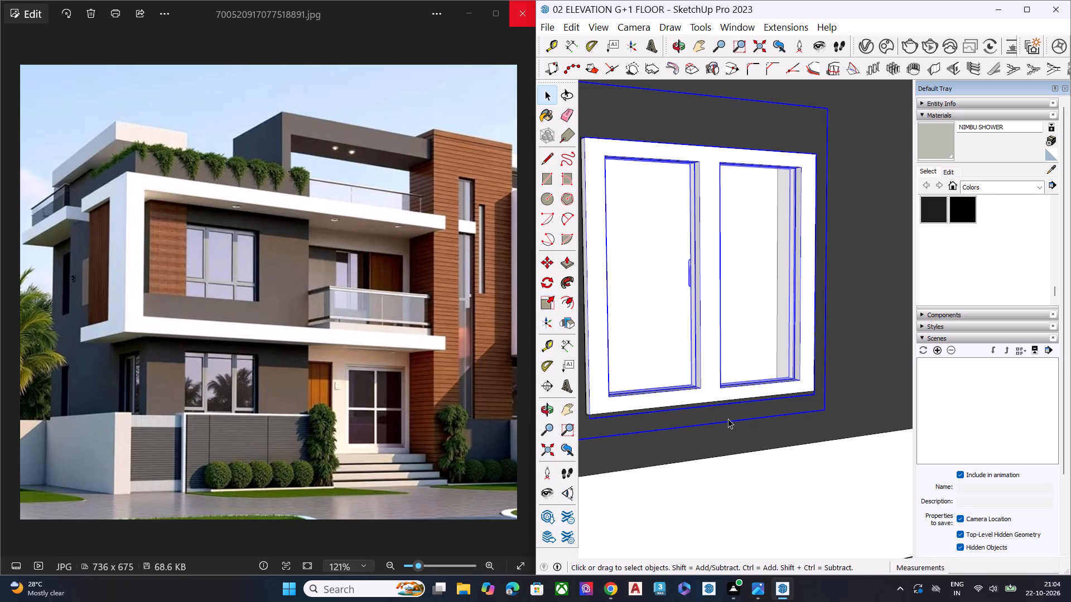
Scale the imported window down uniformly from its upper corner to about 0.93 in the side wall's rear ground-floor opening.
key("s")
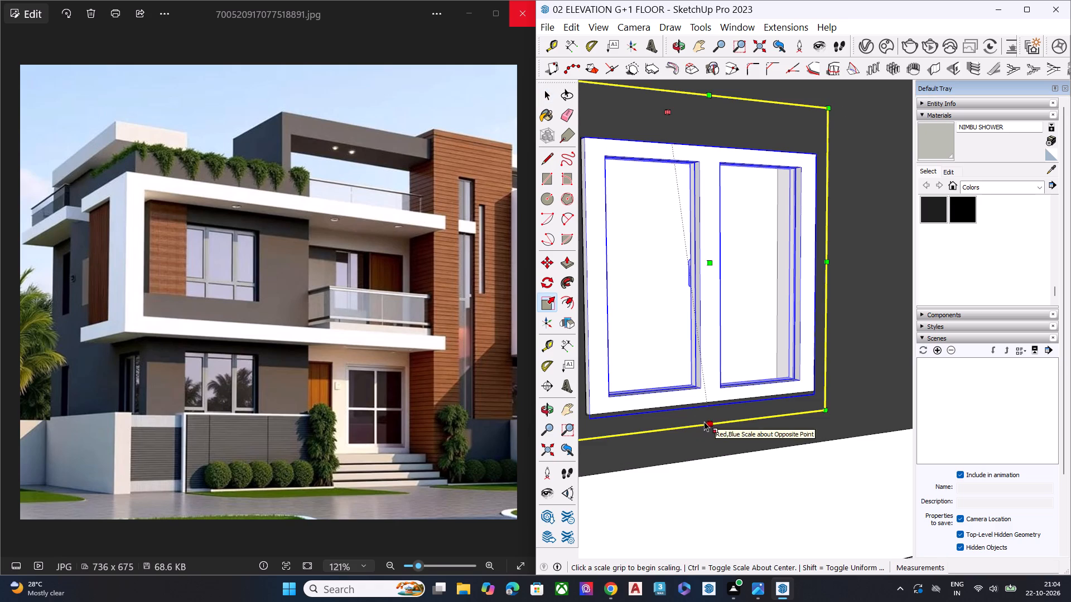
key("space")
middle_click_drag(709, 421, 752, 396)
left_click(763, 345)
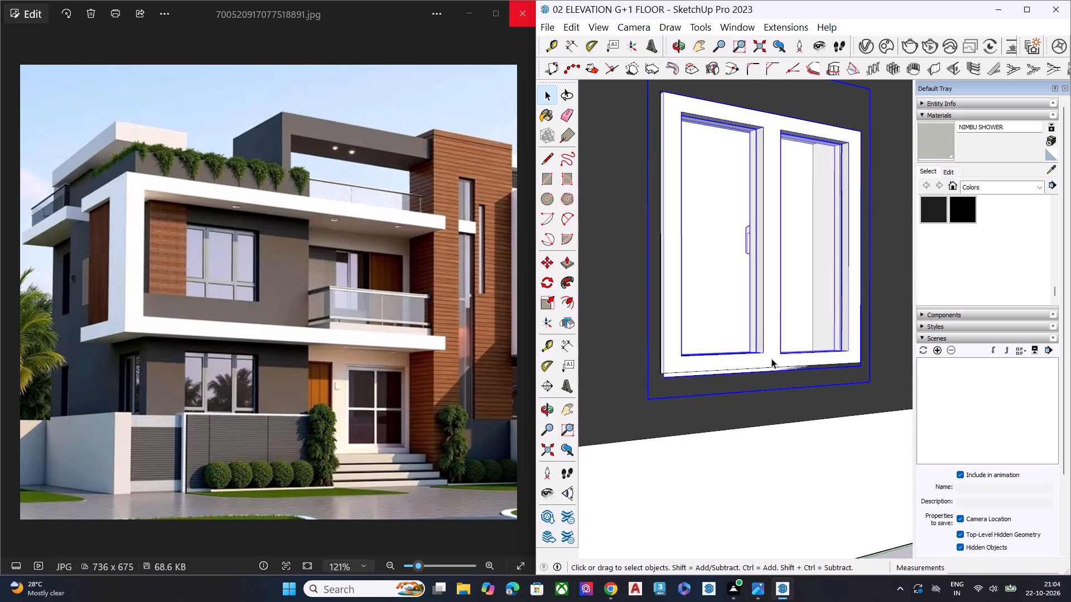
key("s")
middle_click_drag(777, 386, 784, 339)
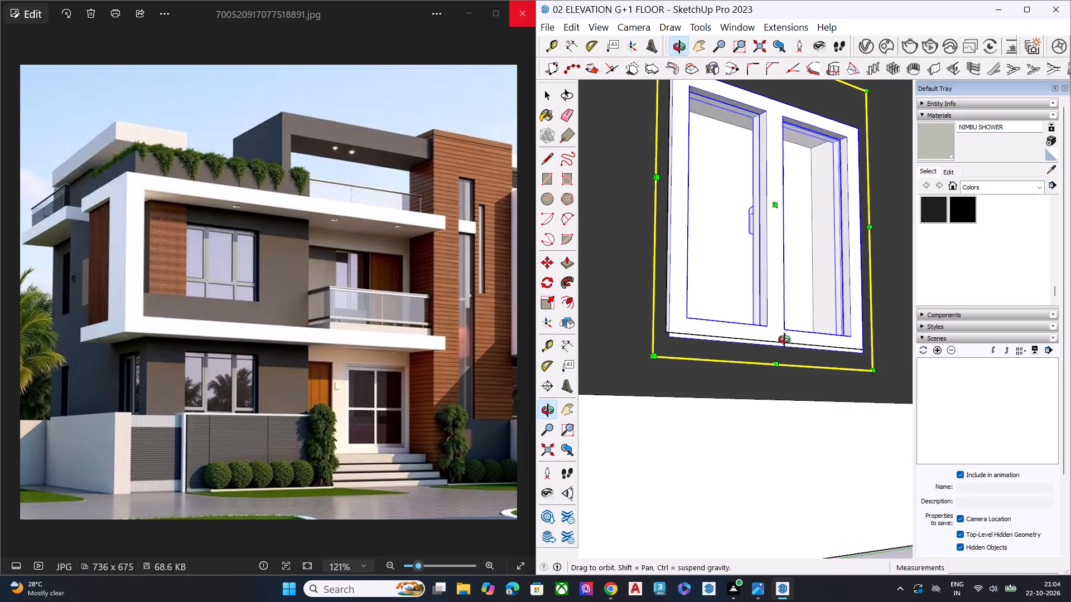
middle_click_drag(784, 339, 785, 338)
scroll(785, 338, "up", 6)
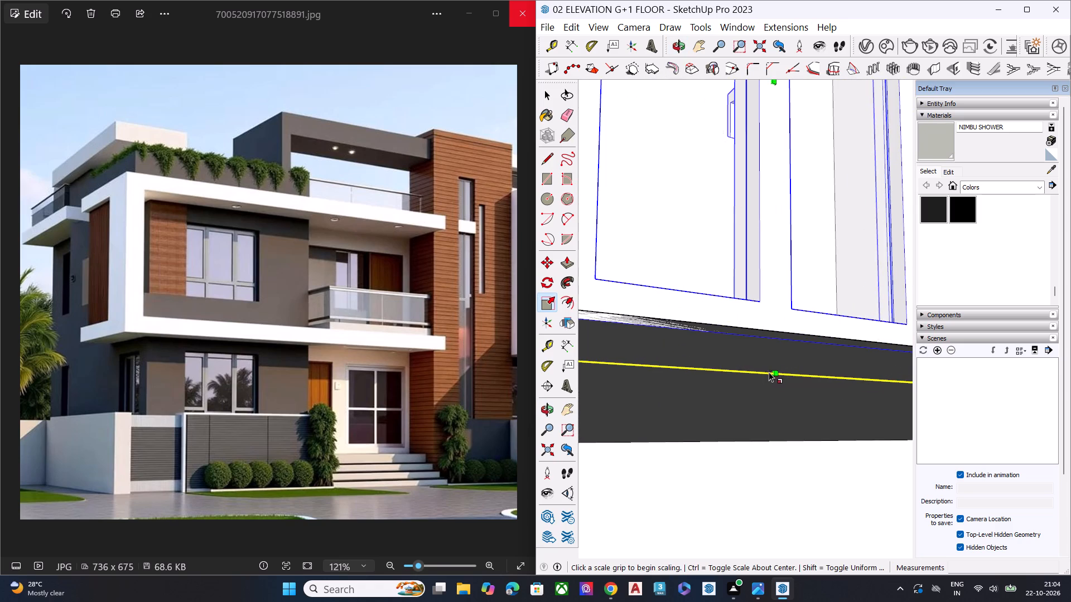
key("space")
scroll(716, 349, "down", 1)
scroll(716, 349, "up", 1)
scroll(716, 349, "down", 3)
scroll(716, 349, "up", 1)
scroll(716, 349, "down", 2)
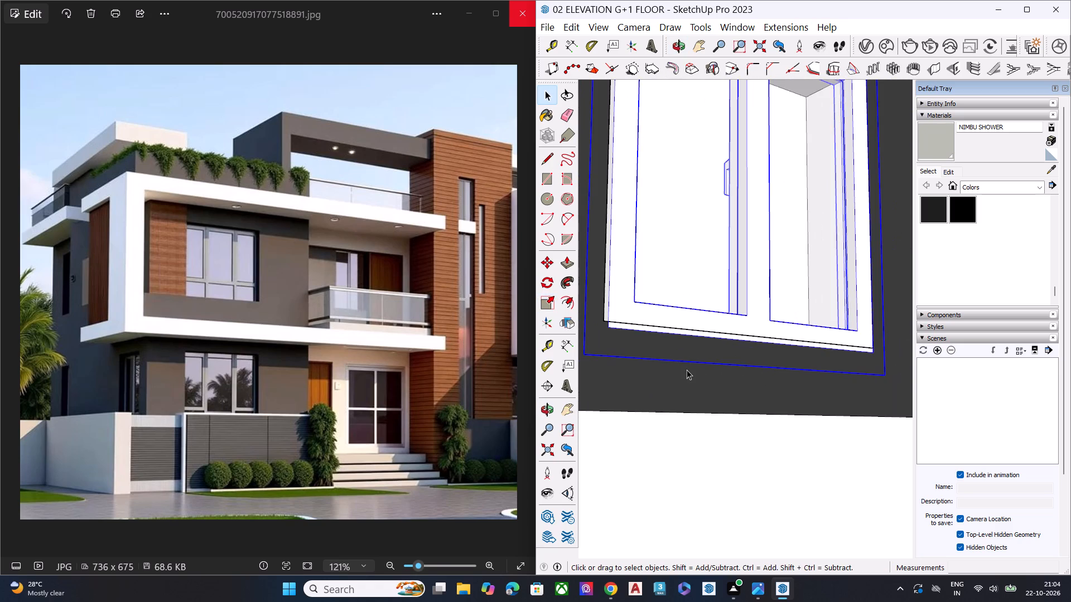
scroll(708, 377, "down", 2)
scroll(708, 378, "up", 1)
scroll(708, 378, "down", 5)
key("s")
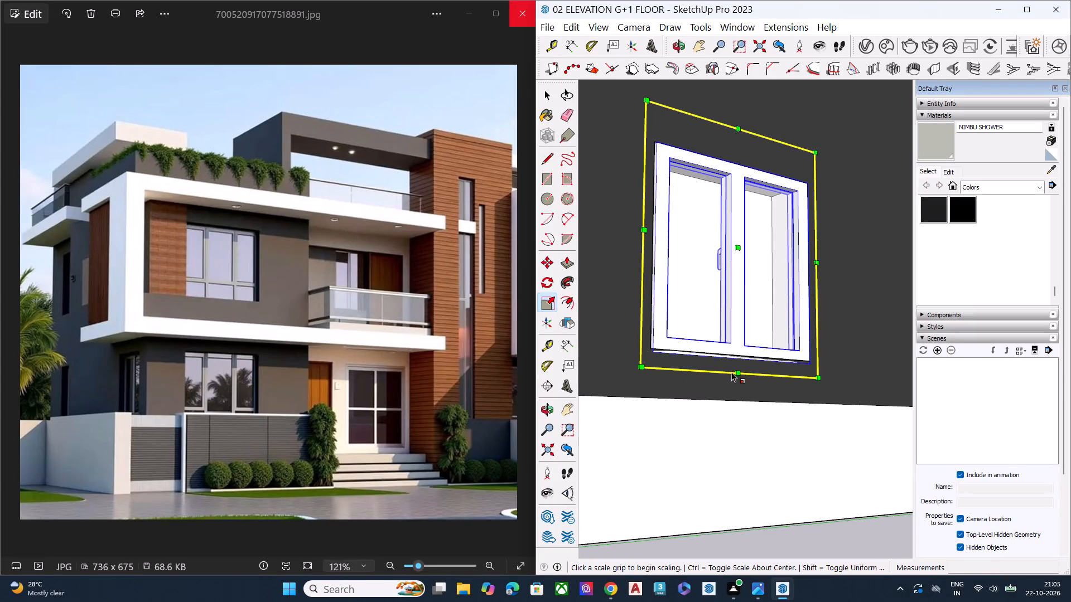
left_click_drag(813, 151, 804, 170)
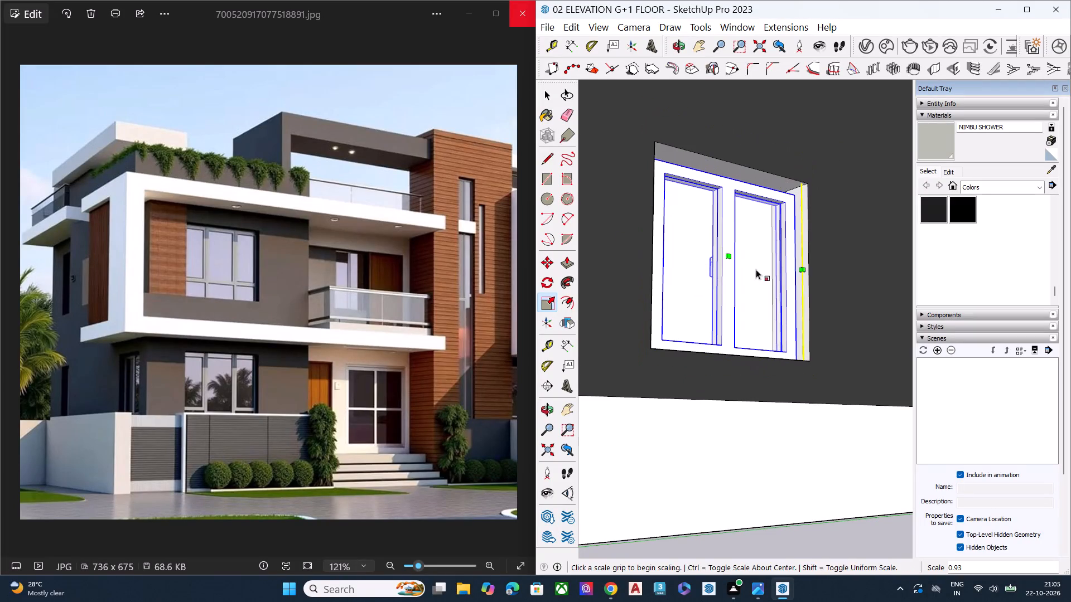
Move the window so its outer frame corner sits on the bottom outer corner of the rear ground-floor opening nearest the house front.
scroll(755, 275, "down", 1)
middle_click_drag(755, 275, 752, 421)
scroll(754, 363, "up", 2)
scroll(747, 289, "down", 6)
scroll(747, 289, "up", 1)
scroll(745, 293, "down", 1)
scroll(745, 475, "up", 1)
scroll(745, 475, "down", 1)
scroll(745, 475, "up", 2)
scroll(745, 475, "down", 1)
scroll(745, 477, "up", 5)
scroll(728, 365, "down", 6)
middle_click_drag(725, 441, 706, 444)
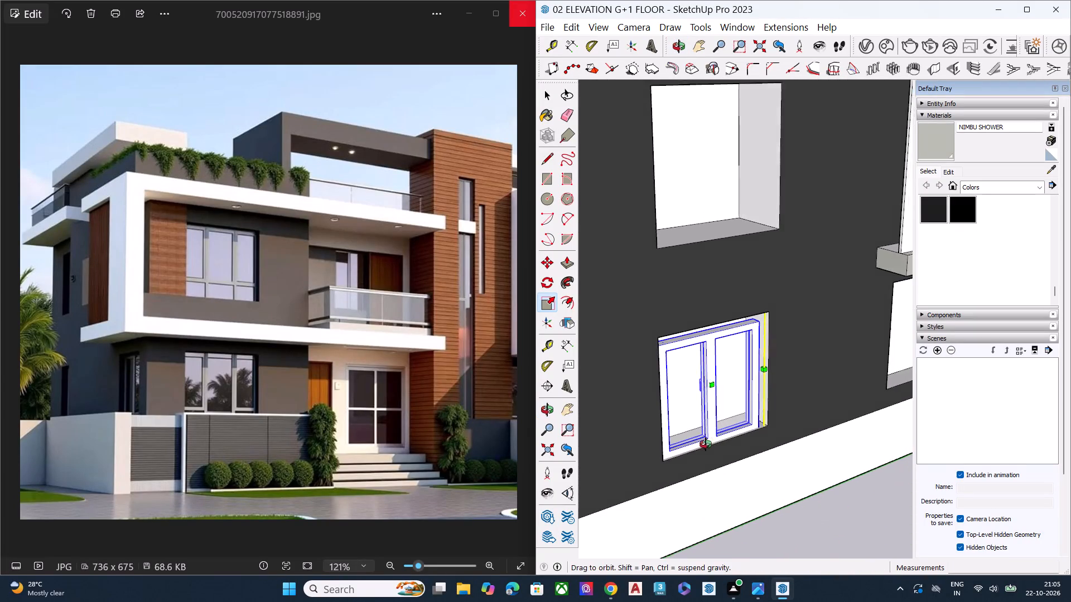
middle_click_drag(706, 444, 703, 444)
scroll(703, 444, "up", 9)
scroll(782, 425, "up", 10)
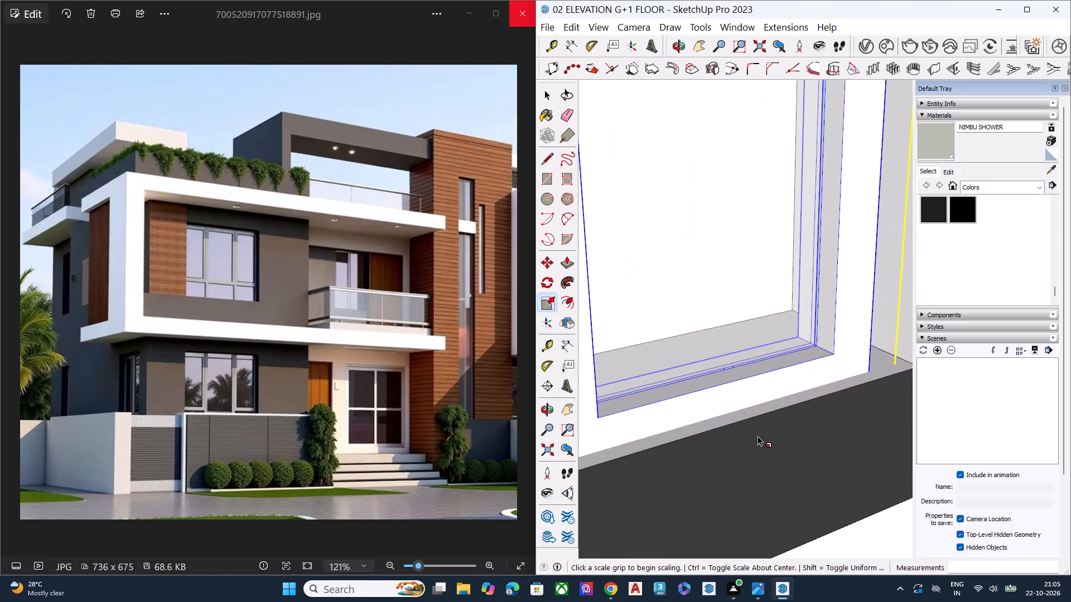
middle_click_drag(758, 436, 727, 444)
key("m")
left_click(881, 427)
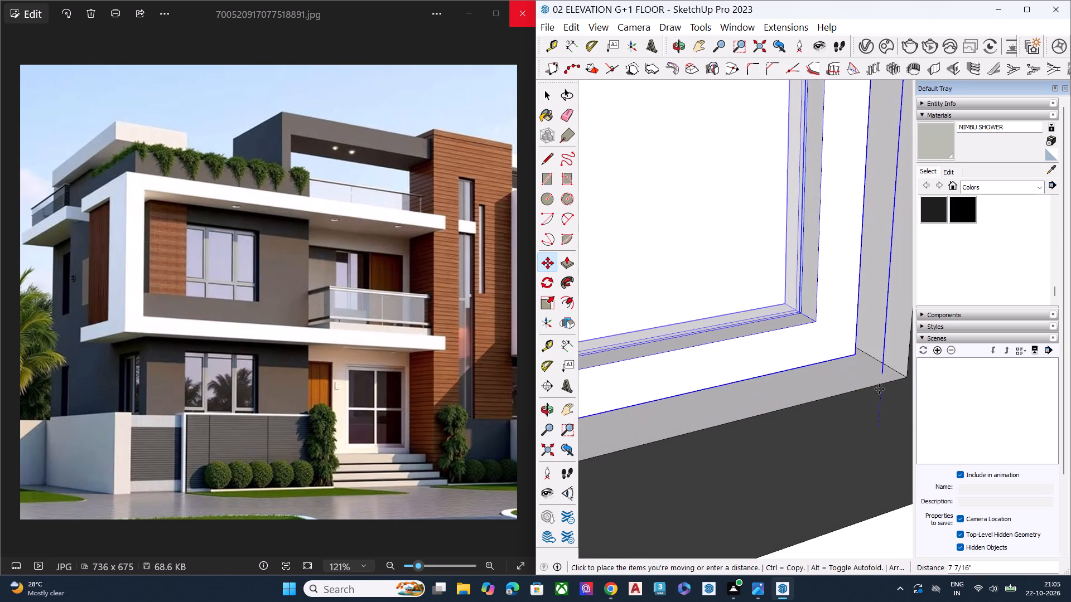
left_click(877, 382)
left_click(852, 347)
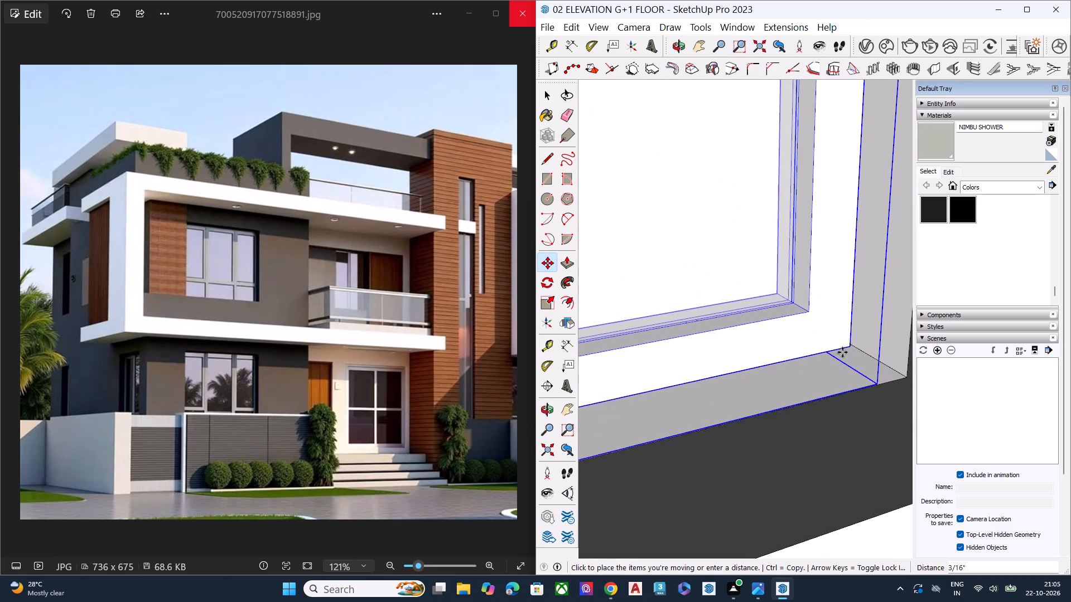
scroll(808, 366, "down", 4)
left_click(877, 372)
scroll(882, 383, "down", 7)
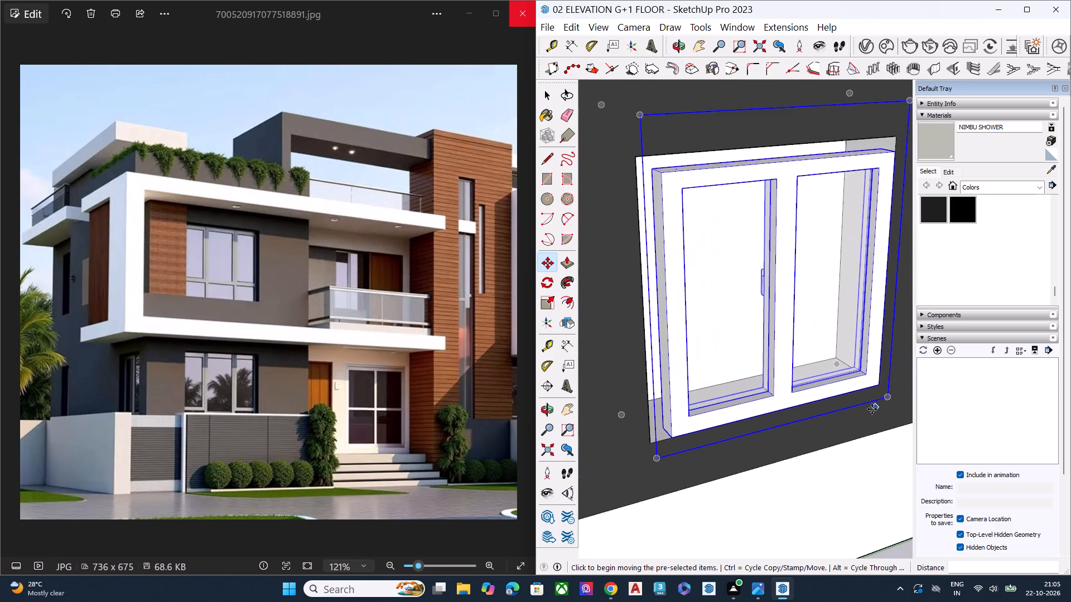
Adjust the window's width by scale factors of about 1.09 and 0.98 so its frame reaches the far side of the opening.
scroll(819, 407, "down", 7)
middle_click_drag(798, 425, 822, 331)
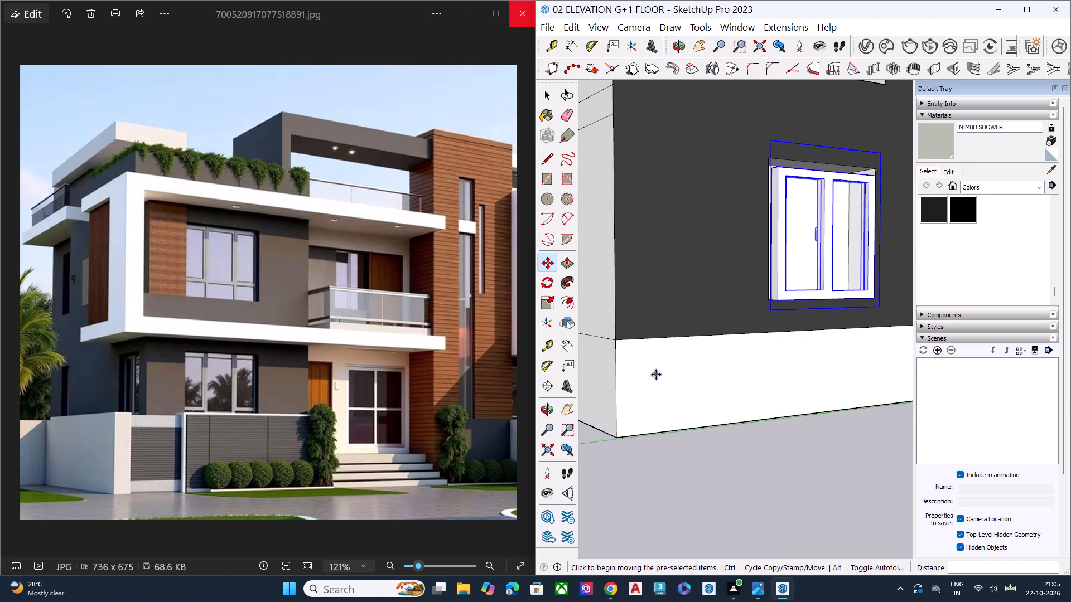
scroll(814, 177, "up", 8)
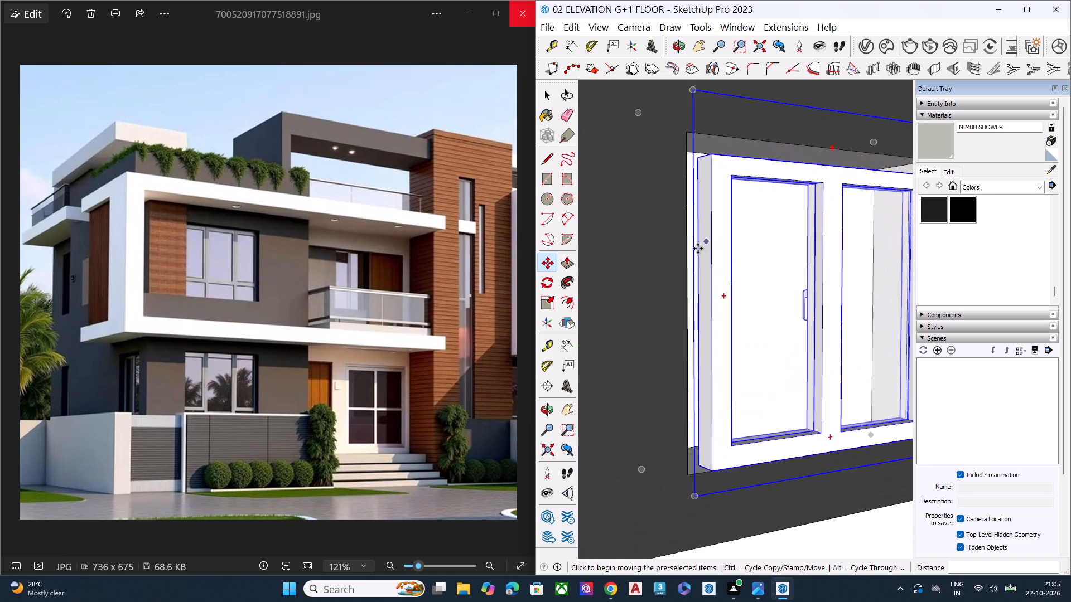
key("space")
key("s")
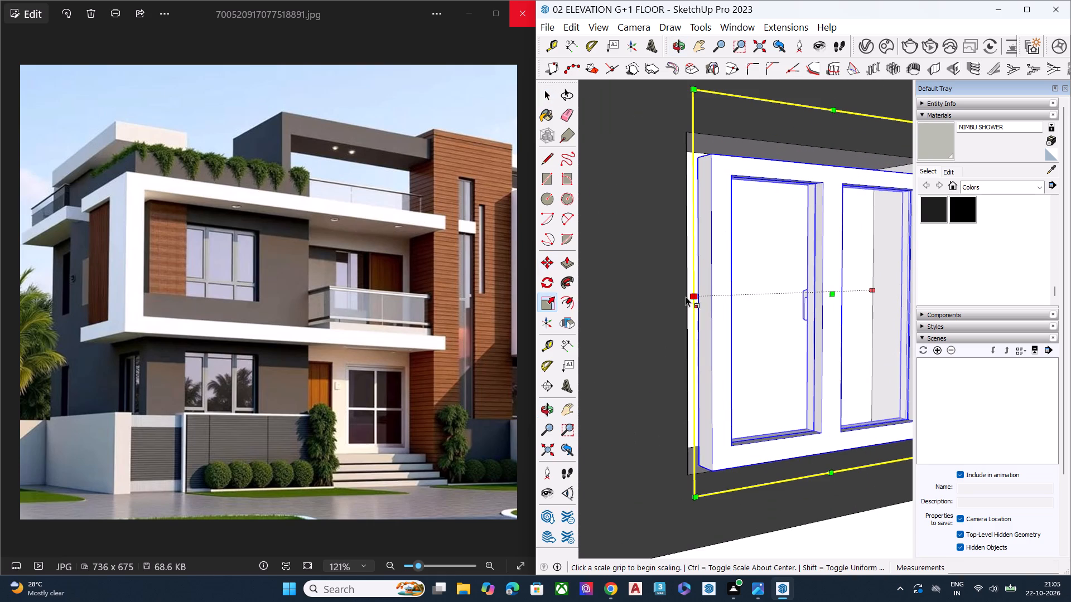
middle_click_drag(688, 309, 547, 449)
scroll(669, 312, "up", 5)
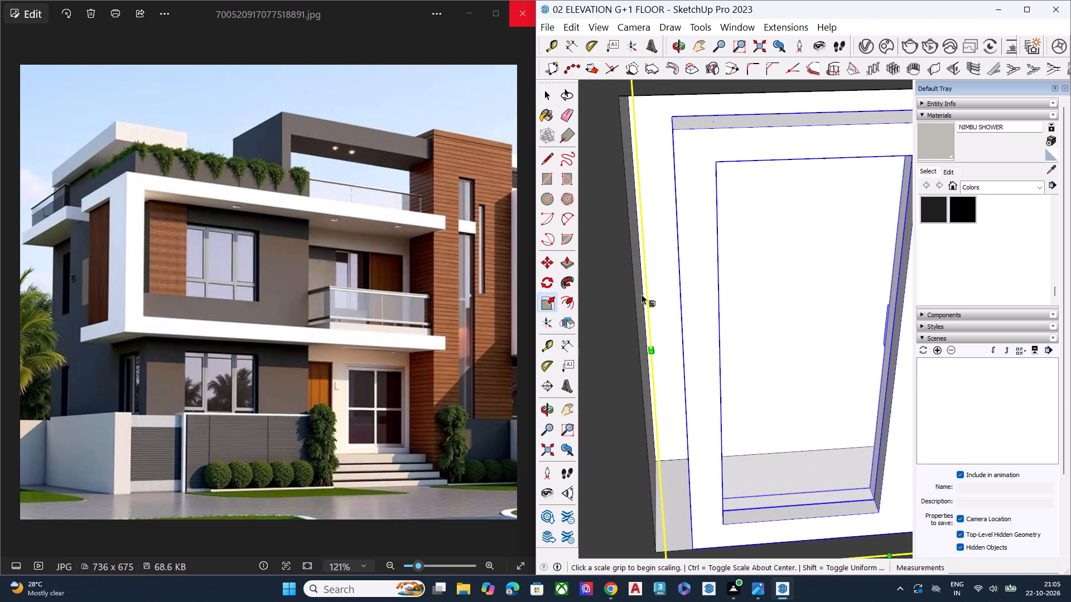
left_click(652, 303)
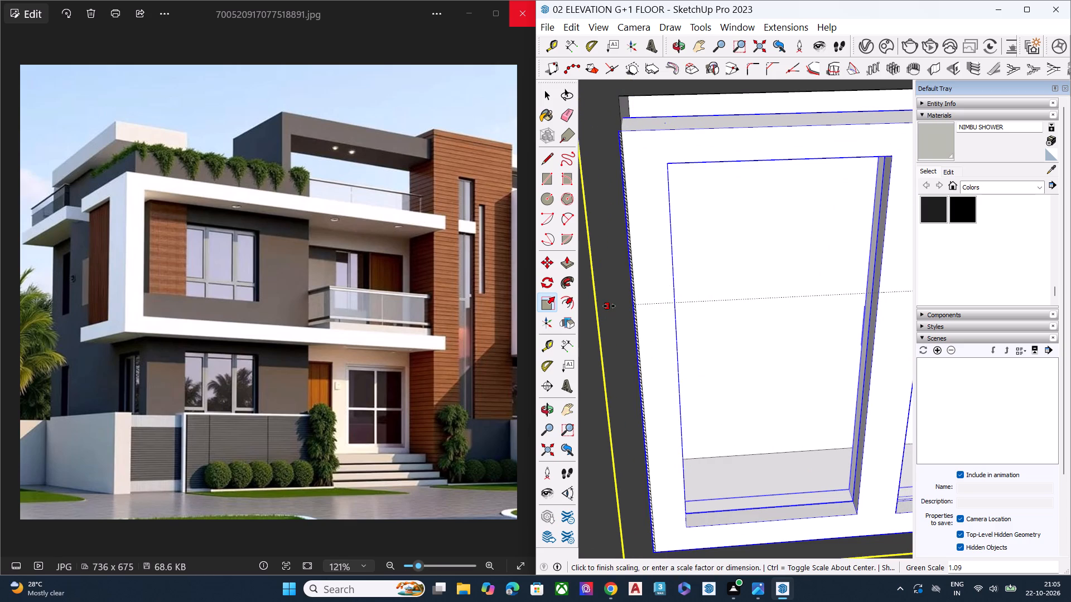
left_click(609, 306)
middle_click_drag(708, 198, 709, 153)
scroll(654, 343, "down", 1)
scroll(655, 343, "up", 3)
scroll(656, 344, "down", 4)
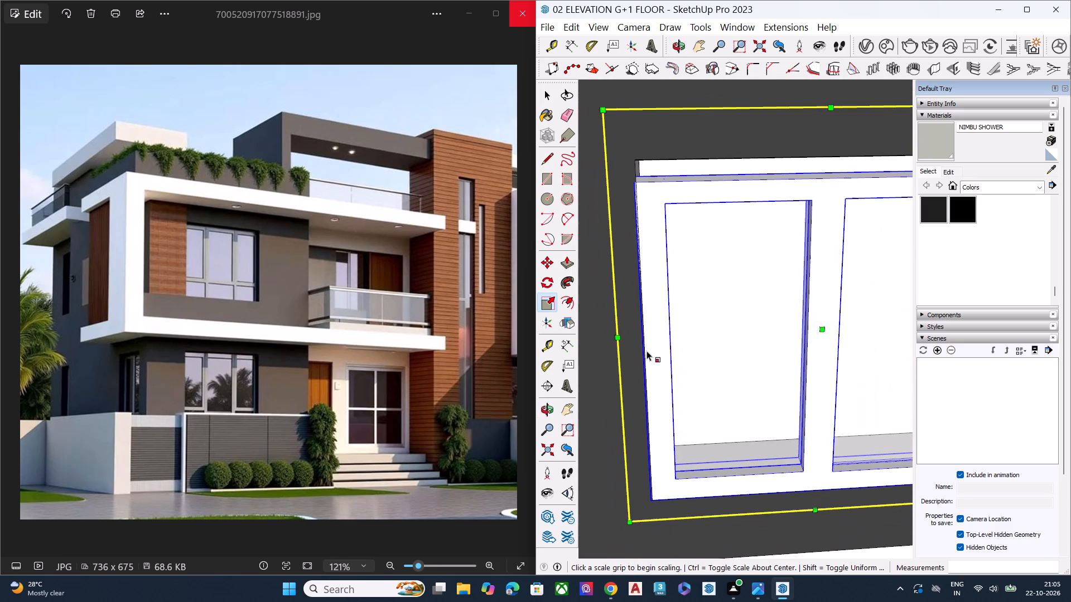
scroll(647, 351, "down", 1)
left_click(618, 318)
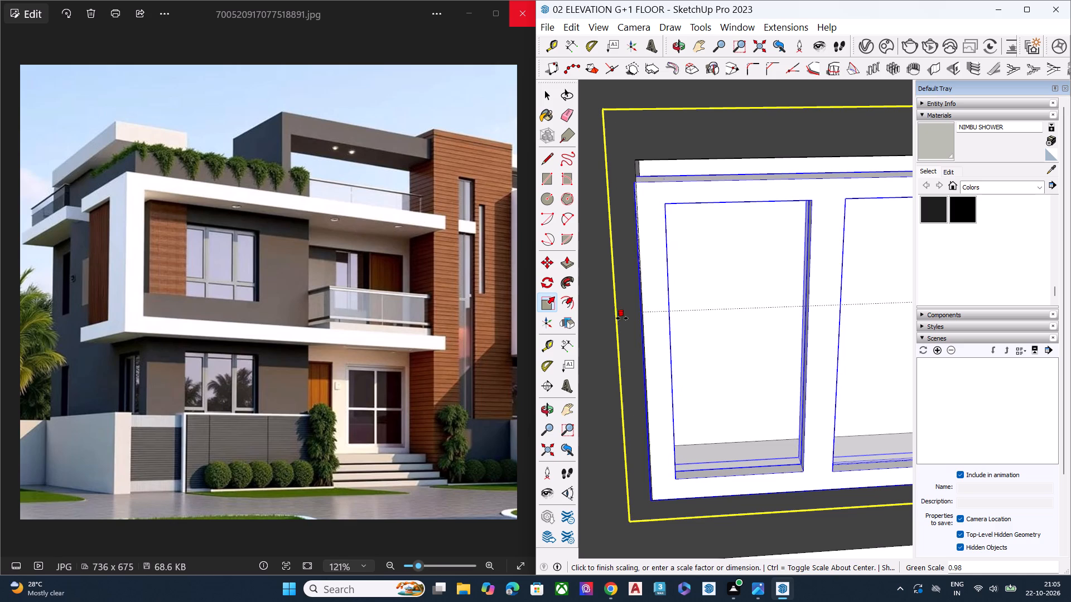
left_click(623, 318)
key("space")
Scale the window's height to about 1.05 so its frame reaches the top of the opening, and deselect it.
scroll(658, 336, "down", 4)
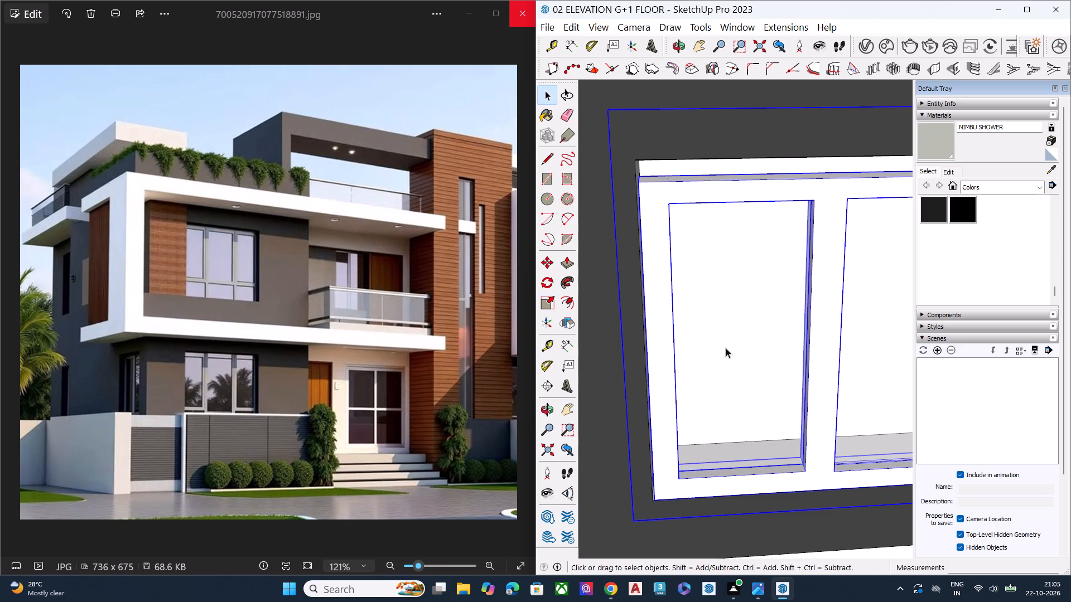
middle_click_drag(729, 317, 707, 270)
scroll(701, 259, "up", 1)
scroll(623, 232, "down", 6)
scroll(749, 318, "down", 9)
key("s")
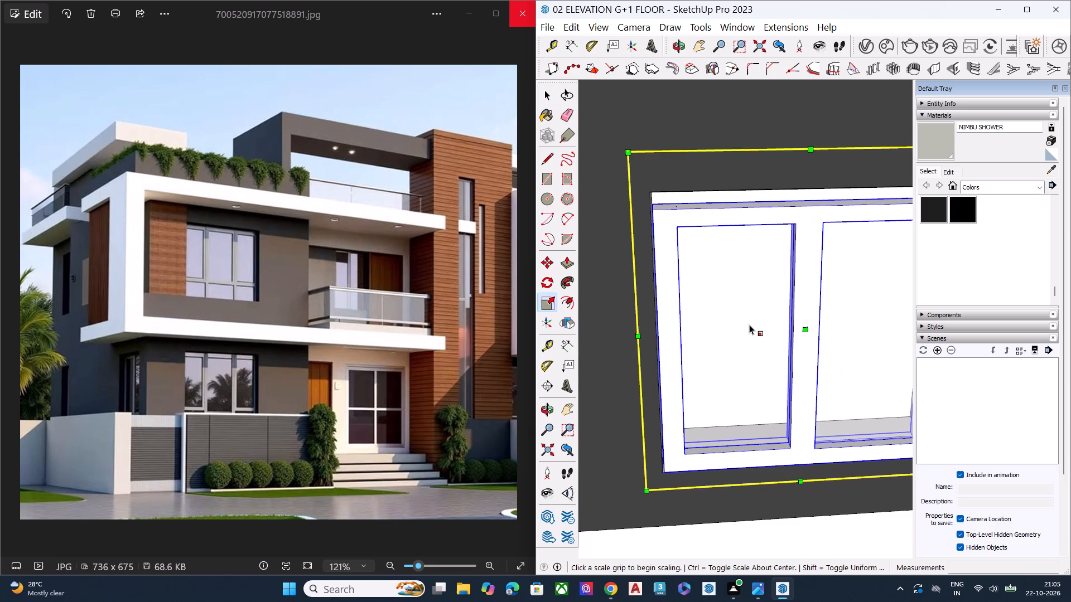
scroll(743, 338, "down", 6)
middle_click_drag(801, 353, 821, 157)
scroll(747, 244, "down", 1)
scroll(747, 244, "up", 3)
scroll(747, 244, "down", 1)
scroll(747, 244, "up", 1)
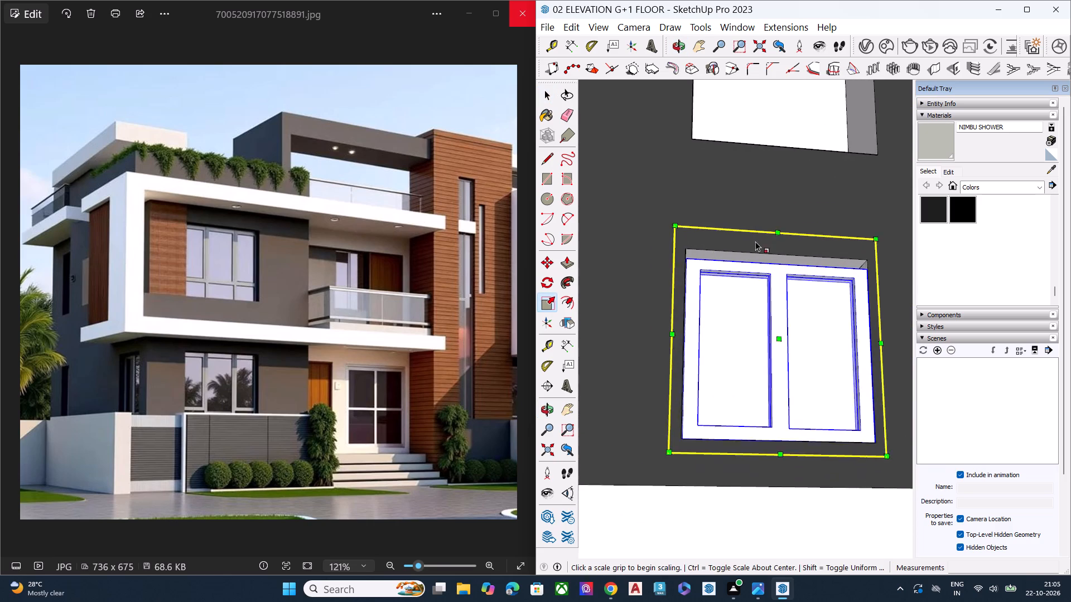
scroll(755, 241, "up", 1)
left_click(776, 244)
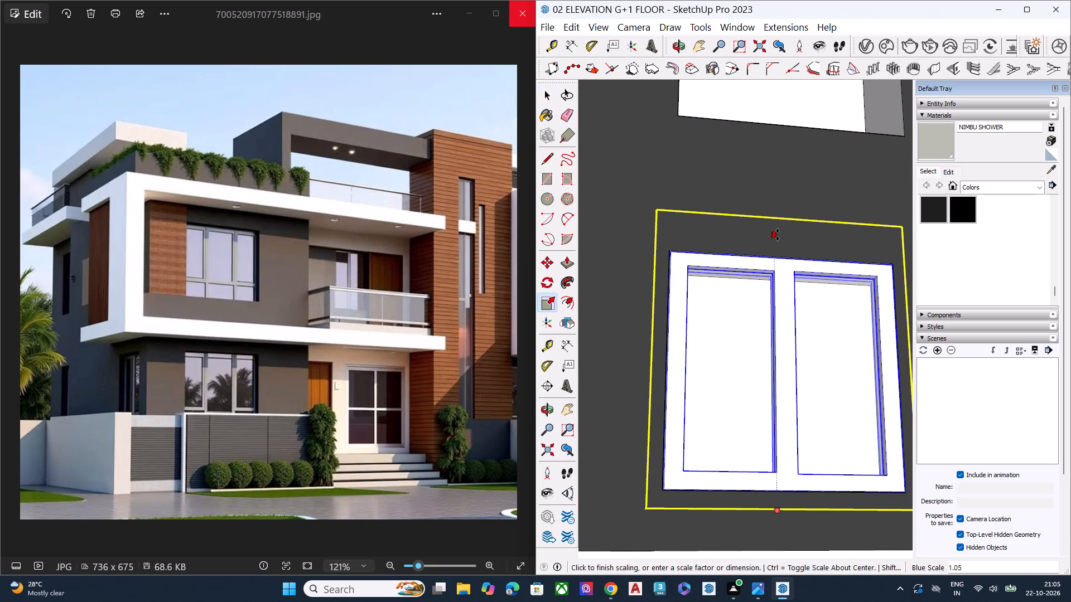
key("space")
key("s")
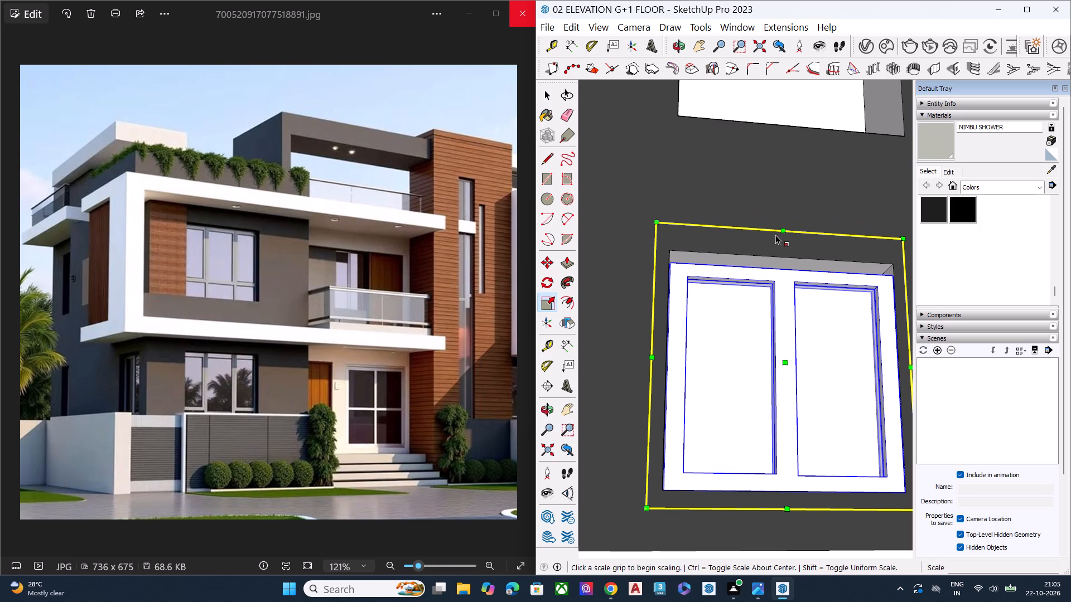
left_click(774, 244)
left_click(775, 234)
key("space")
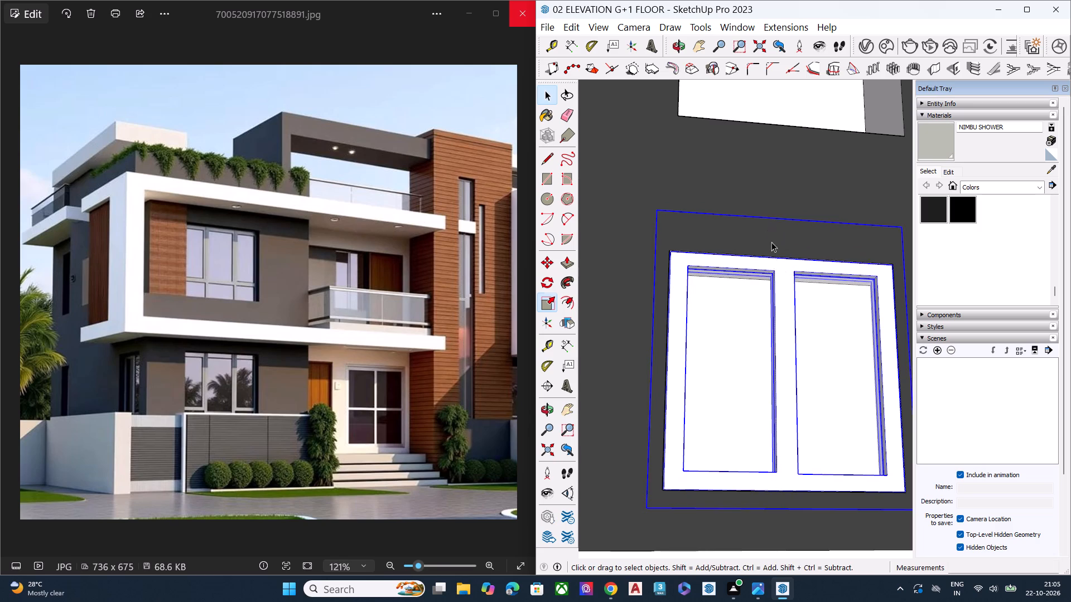
scroll(746, 289, "down", 7)
middle_click_drag(803, 367, 692, 474)
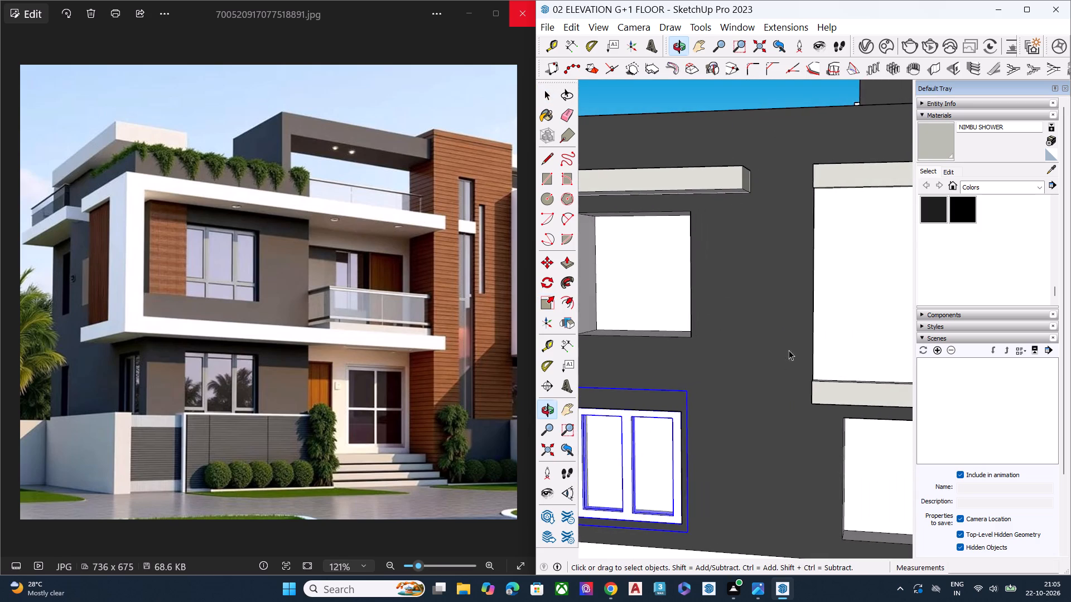
scroll(789, 342, "down", 8)
left_click(707, 511)
Copy the fitted window up about 18' 6" by its bottom frame corner to the matching corner of the upper-floor opening.
middle_click_drag(800, 464, 730, 384)
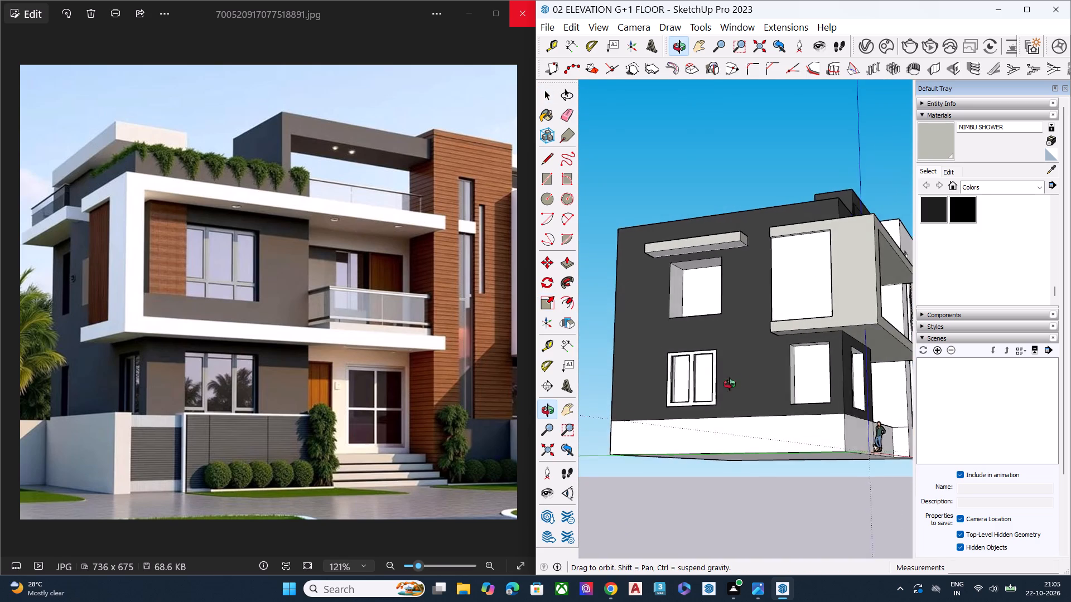
middle_click_drag(730, 384, 711, 400)
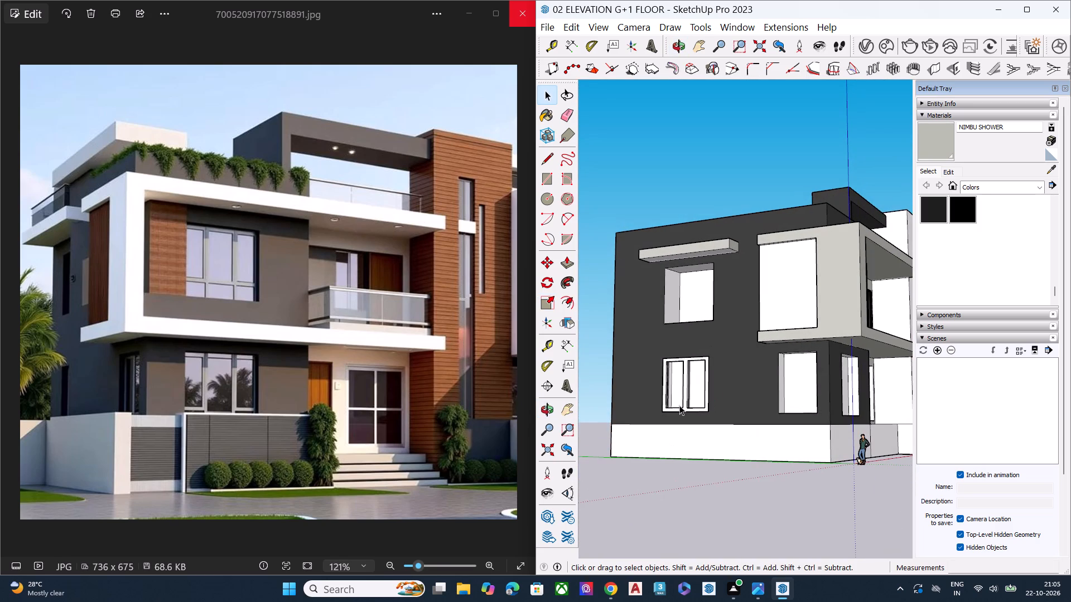
scroll(689, 395, "up", 5)
scroll(691, 406, "down", 1)
scroll(691, 407, "up", 2)
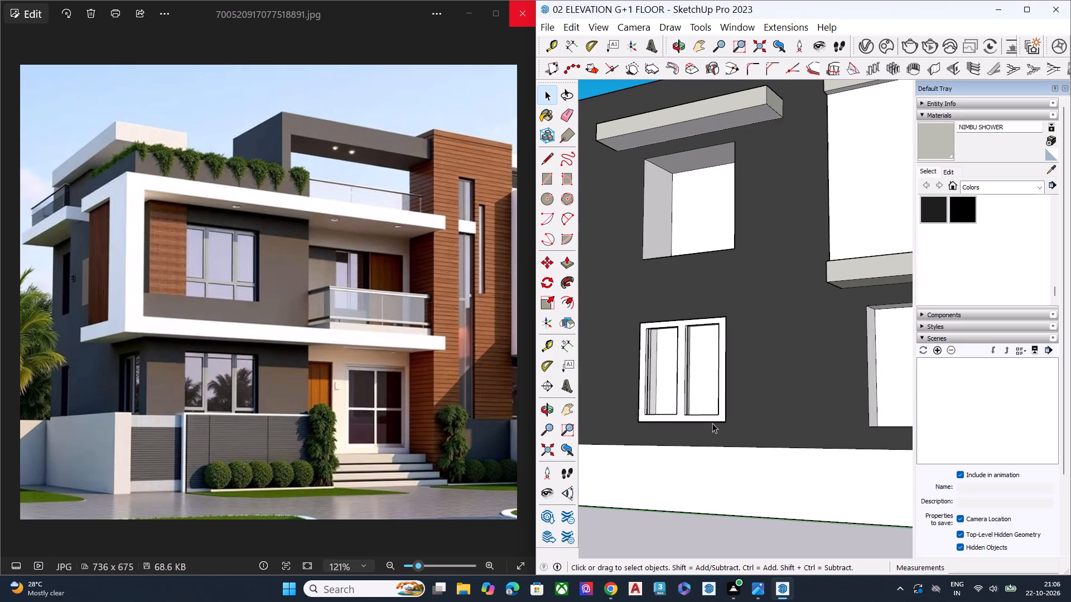
left_click(715, 418)
scroll(715, 418, "up", 1)
scroll(715, 418, "down", 4)
scroll(715, 418, "up", 3)
key("m")
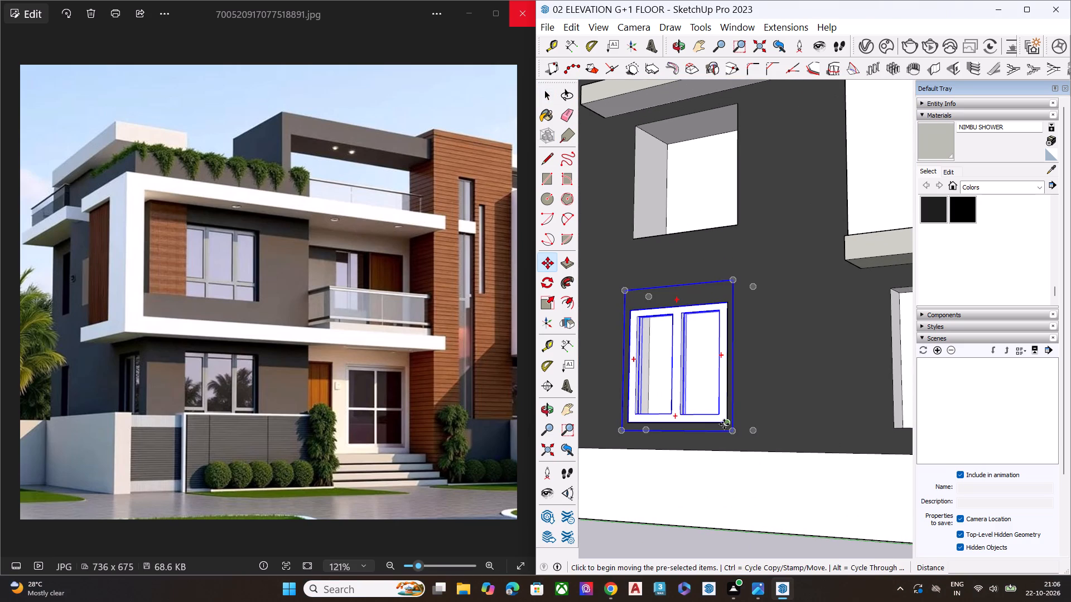
left_click(723, 424)
scroll(654, 404, "down", 6)
scroll(758, 488, "down", 1)
scroll(759, 491, "up", 1)
scroll(759, 492, "down", 3)
middle_click_drag(745, 479, 772, 569)
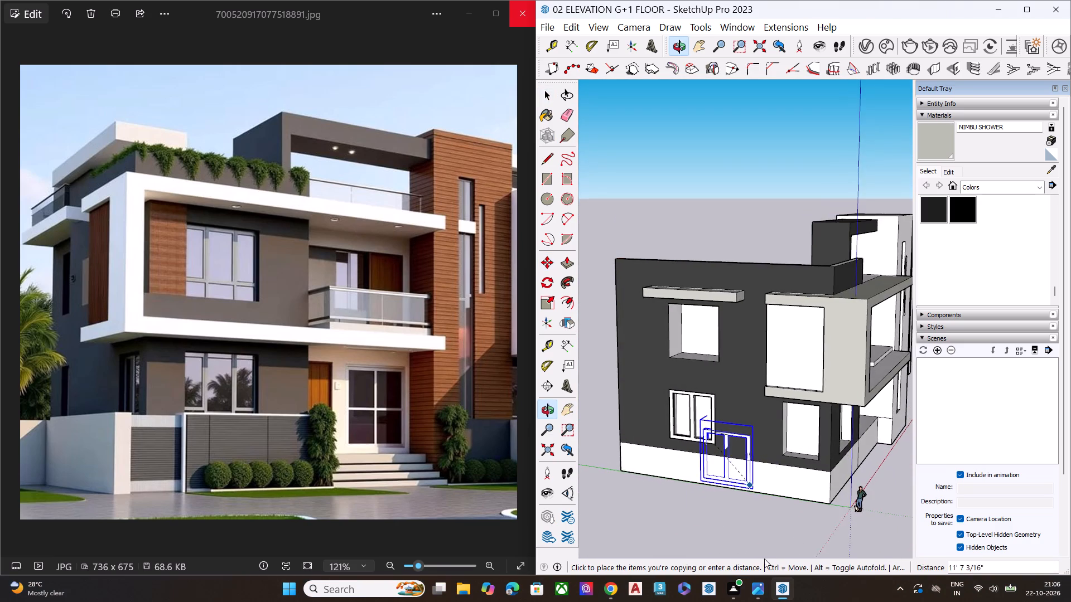
scroll(701, 415, "up", 8)
scroll(737, 328, "up", 9)
scroll(700, 355, "down", 1)
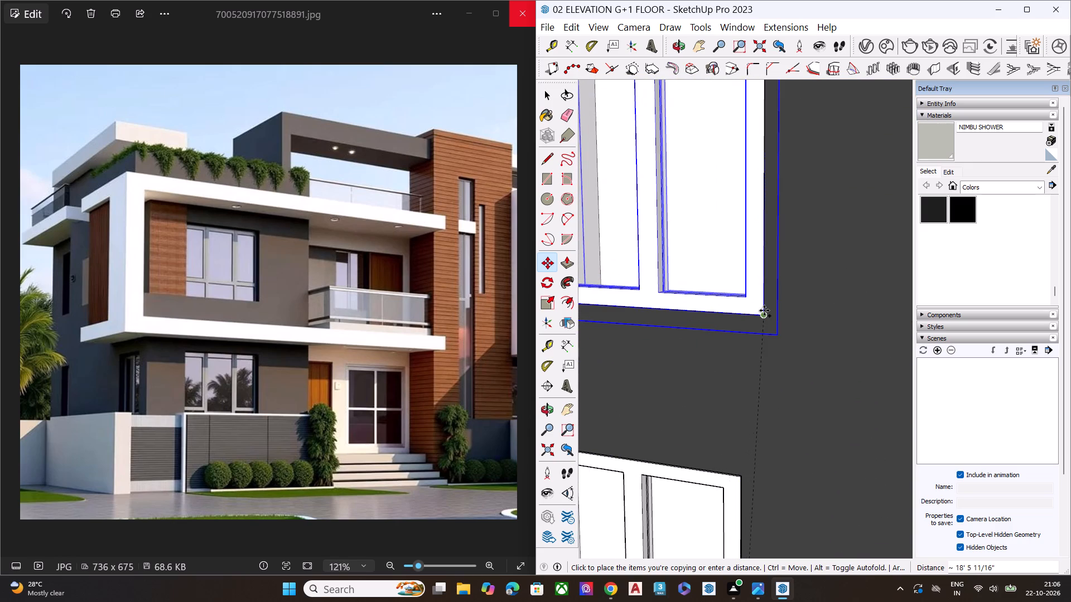
left_click(764, 310)
Scale the upper-floor window copy's width to about 1.09 so its frame reaches the far side of the opening.
scroll(786, 368, "down", 1)
scroll(786, 370, "up", 1)
scroll(788, 375, "down", 4)
middle_click_drag(808, 390, 1070, 486)
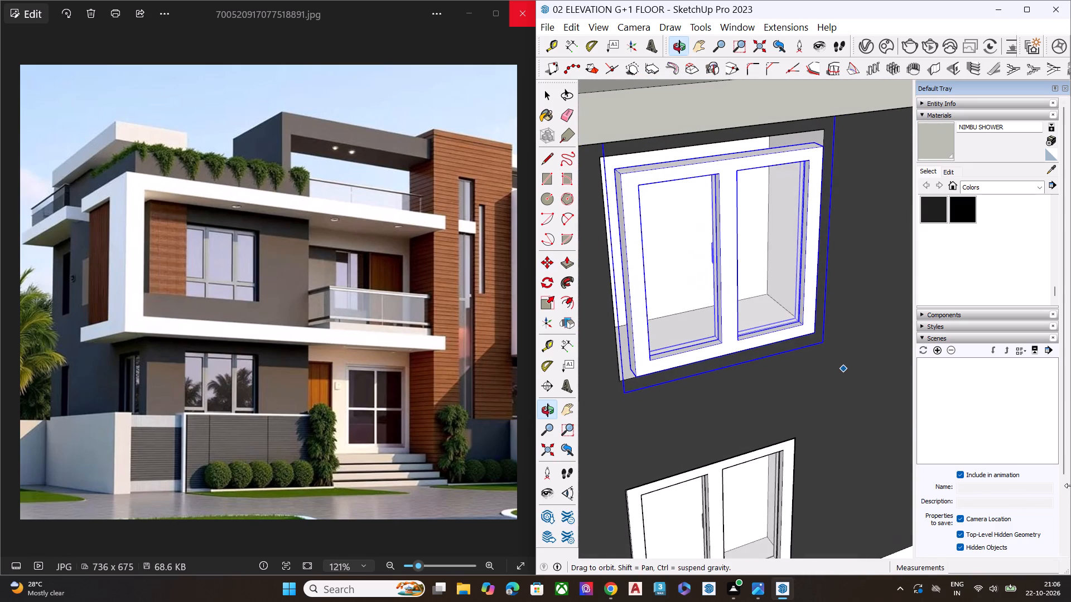
key("s")
scroll(717, 340, "down", 2)
scroll(720, 357, "up", 1)
scroll(720, 359, "down", 6)
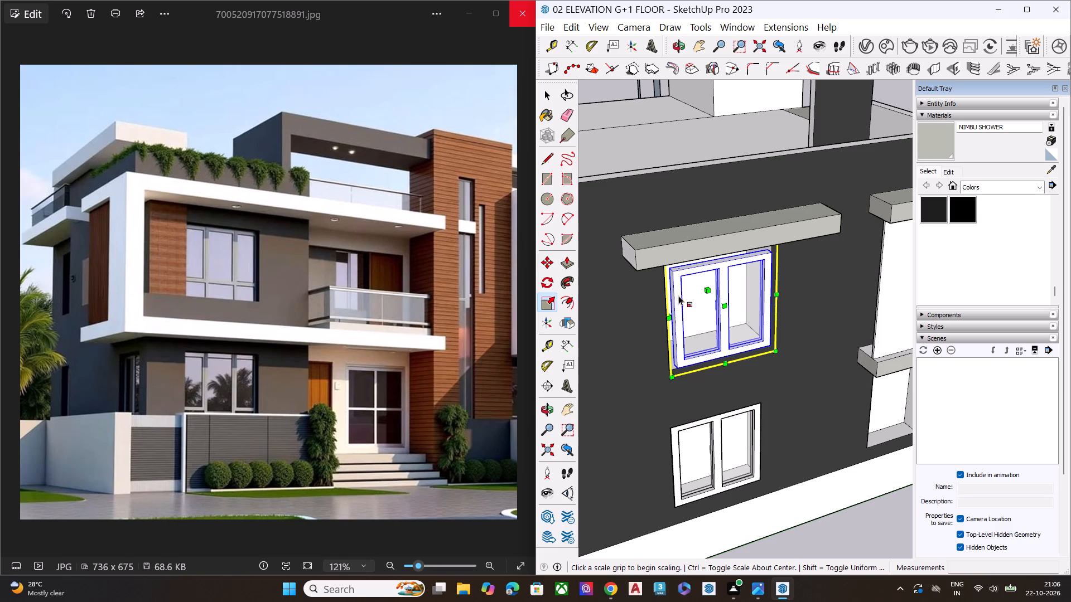
scroll(667, 282, "up", 2)
scroll(665, 286, "down", 1)
scroll(664, 289, "up", 5)
left_click(664, 327)
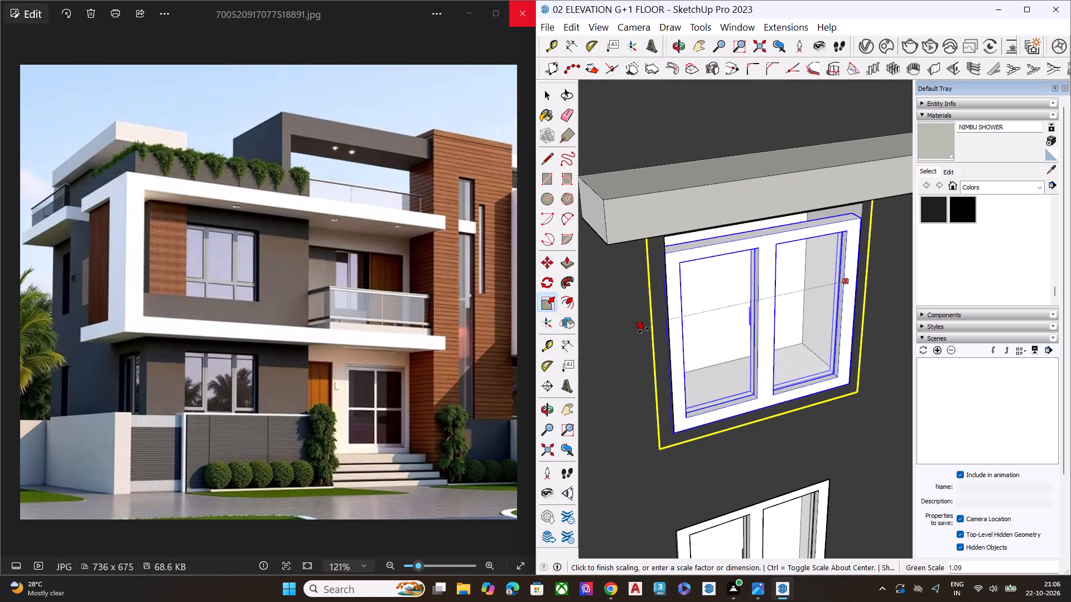
left_click(644, 330)
Scale the upper-floor window's height upward to about 1.08 toward the top of the opening.
middle_click_drag(749, 329, 733, 260)
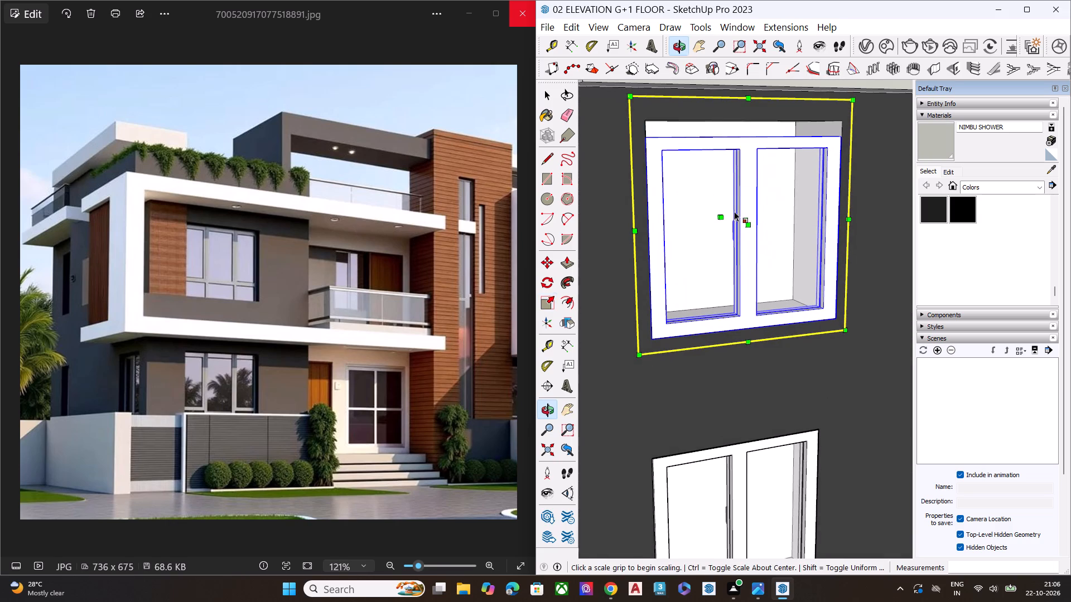
left_click(735, 100)
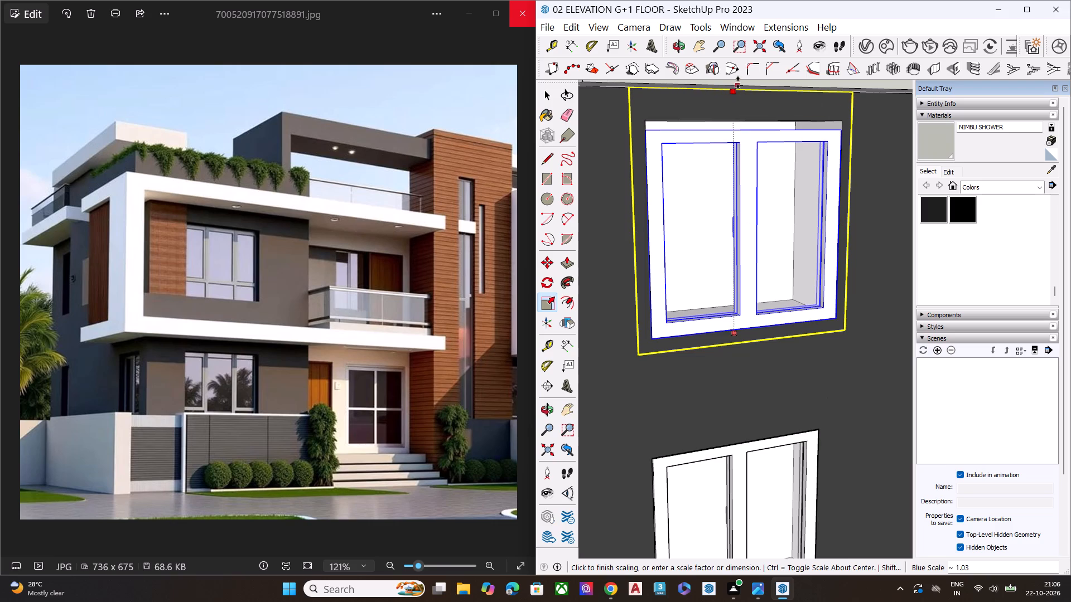
left_click(740, 74)
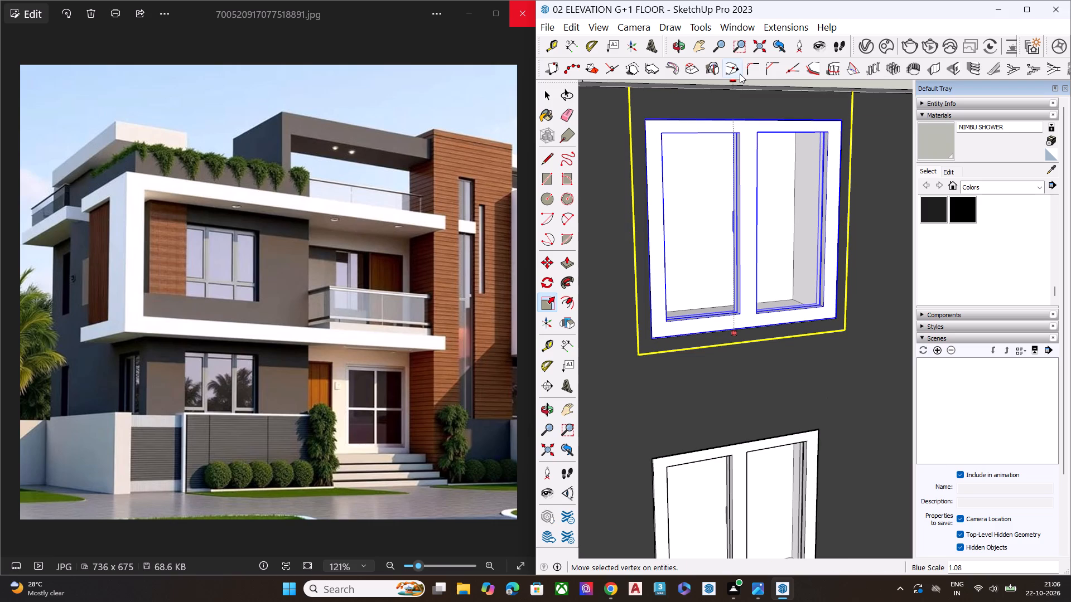
key("space")
scroll(766, 301, "down", 2)
scroll(765, 307, "up", 1)
scroll(765, 308, "down", 6)
middle_click_drag(760, 323, 801, 202)
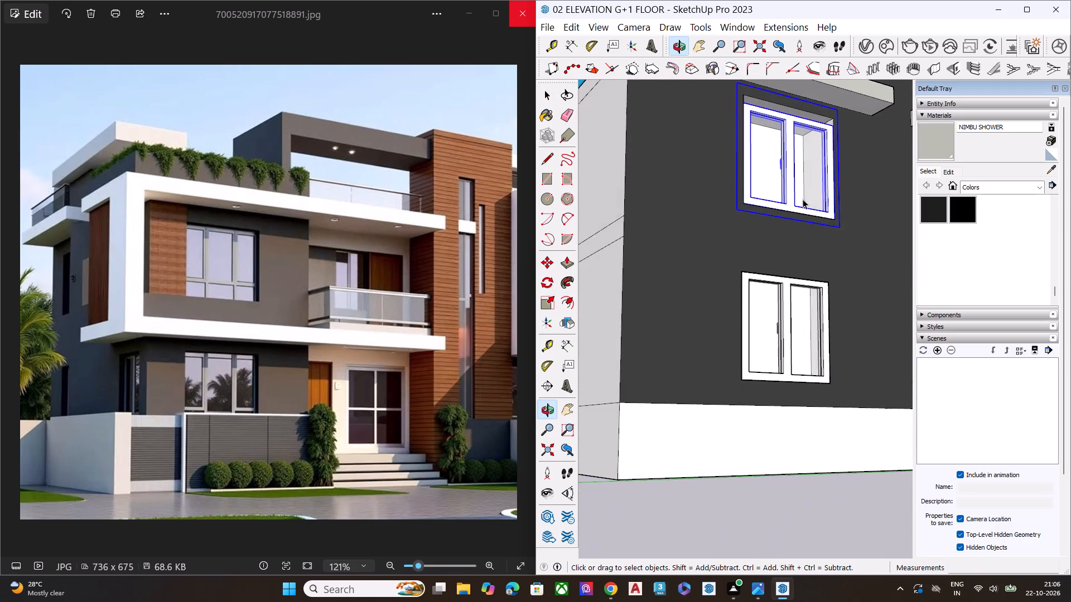
scroll(699, 357, "down", 6)
scroll(736, 196, "up", 8)
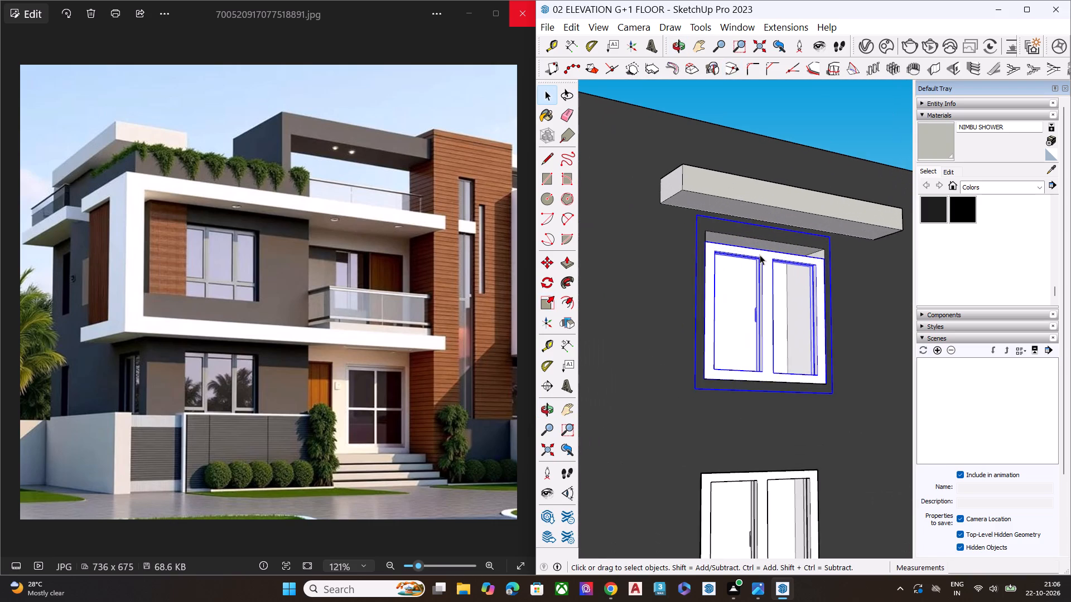
Move the upper-floor window up about 6 7/16" so its top outer frame corner sits on the opening's top corner.
middle_click_drag(760, 255, 767, 222)
scroll(767, 222, "up", 6)
key("s")
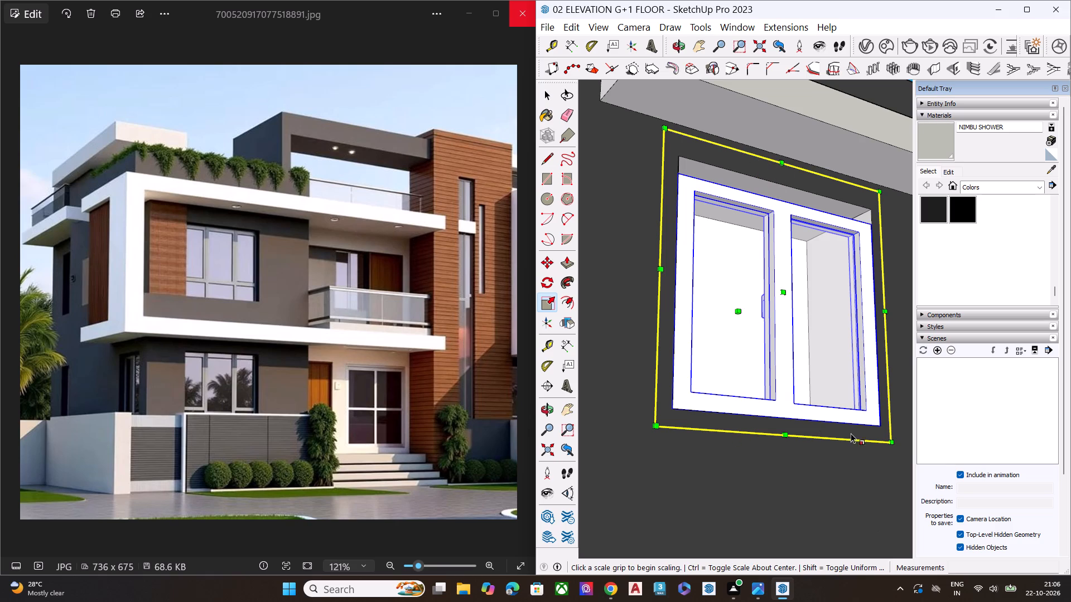
key("space")
middle_click_drag(857, 211, 740, 287)
scroll(754, 271, "up", 4)
scroll(747, 292, "down", 2)
scroll(748, 292, "up", 1)
scroll(748, 292, "down", 3)
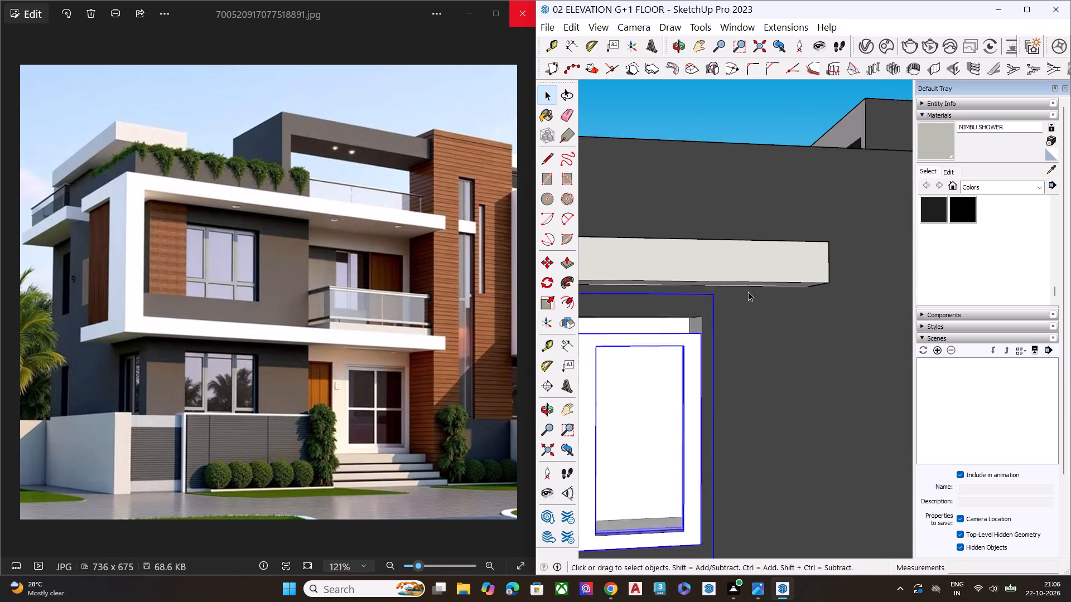
scroll(748, 292, "down", 2)
middle_click_drag(724, 332, 731, 297)
key("m")
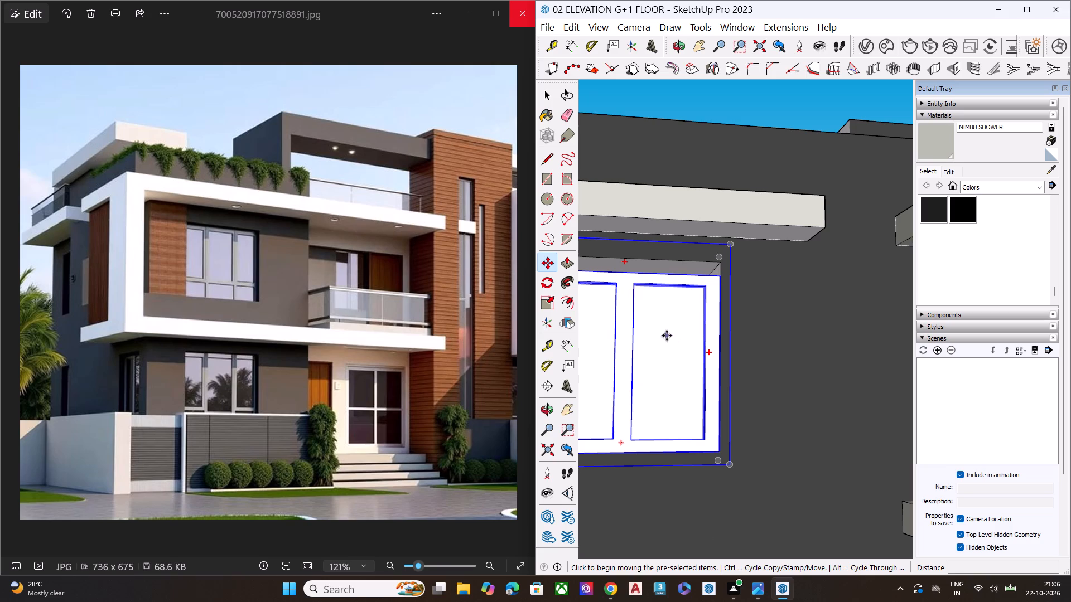
scroll(729, 277, "up", 7)
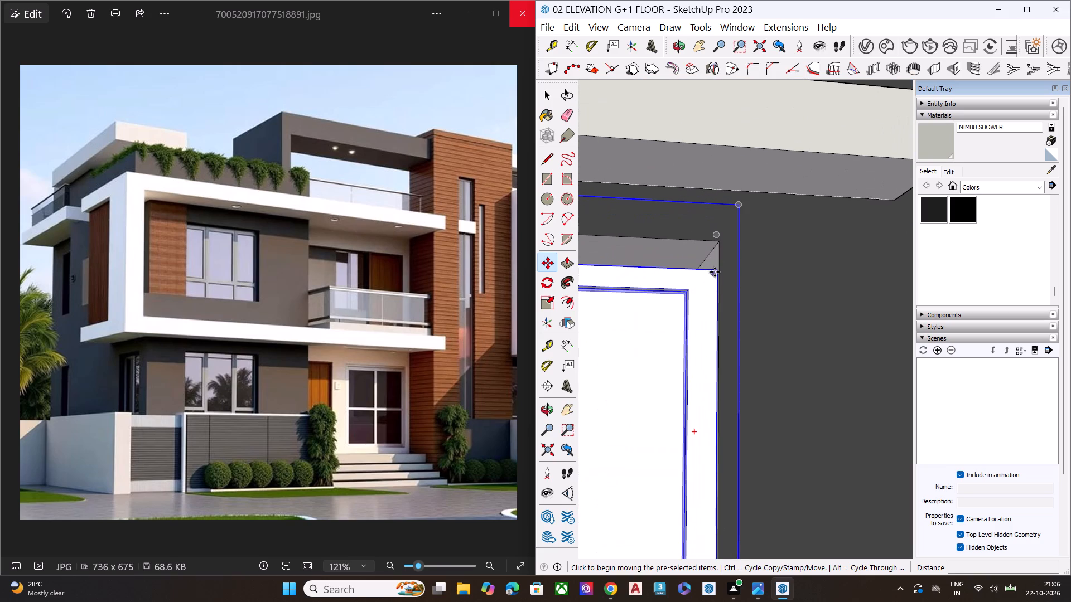
left_click(717, 271)
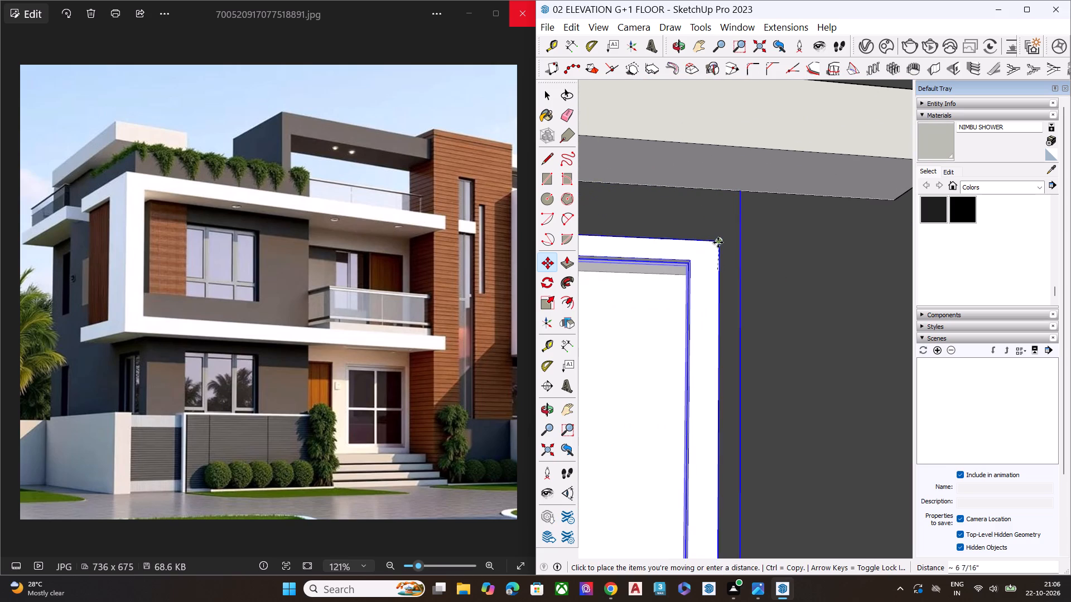
left_click(718, 241)
Scale the window's height downward to about 1.07 so its frame reaches the bottom of the opening, and deselect it.
key("space")
scroll(770, 278, "down", 5)
scroll(782, 290, "up", 1)
scroll(784, 295, "down", 3)
scroll(852, 306, "down", 3)
scroll(853, 308, "up", 1)
scroll(854, 310, "down", 5)
scroll(760, 381, "up", 3)
scroll(760, 381, "down", 1)
scroll(760, 381, "up", 2)
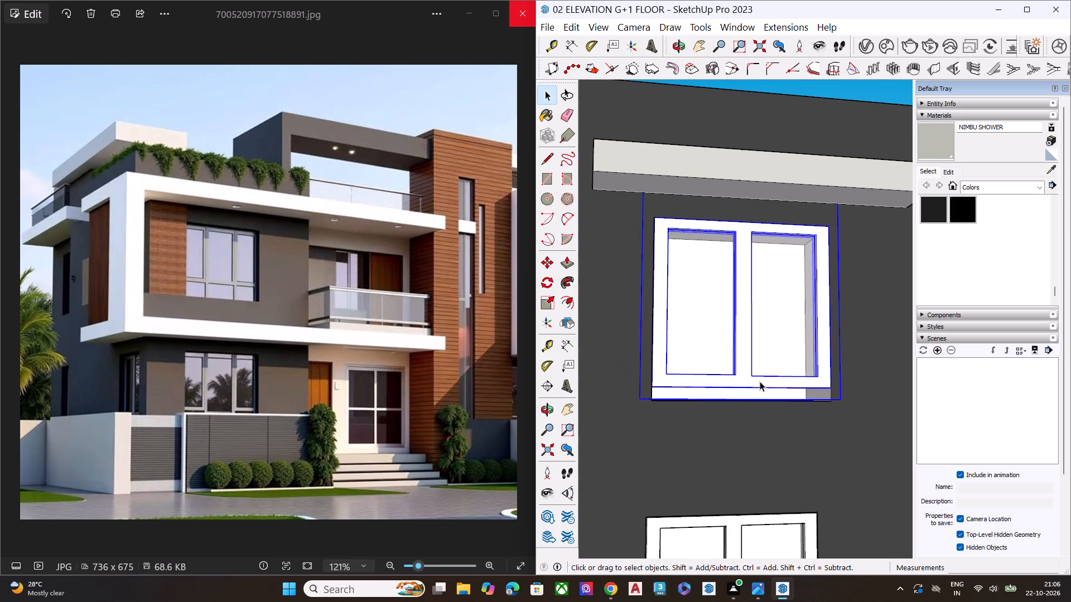
scroll(760, 381, "up", 1)
key("s")
middle_click_drag(744, 399, 775, 356)
scroll(775, 356, "up", 7)
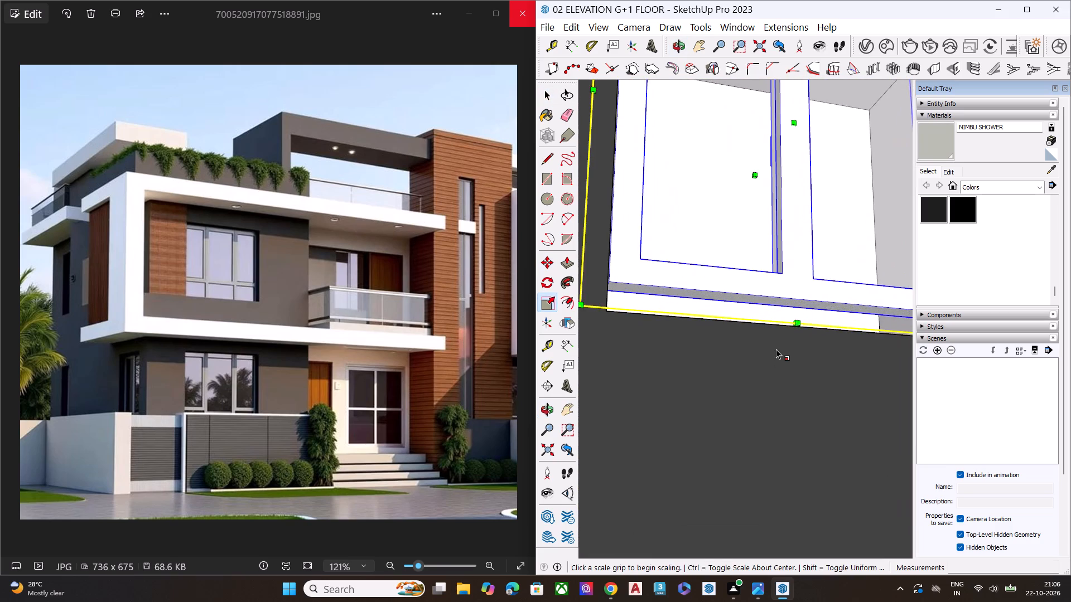
middle_click_drag(775, 355, 789, 435)
left_click(781, 355)
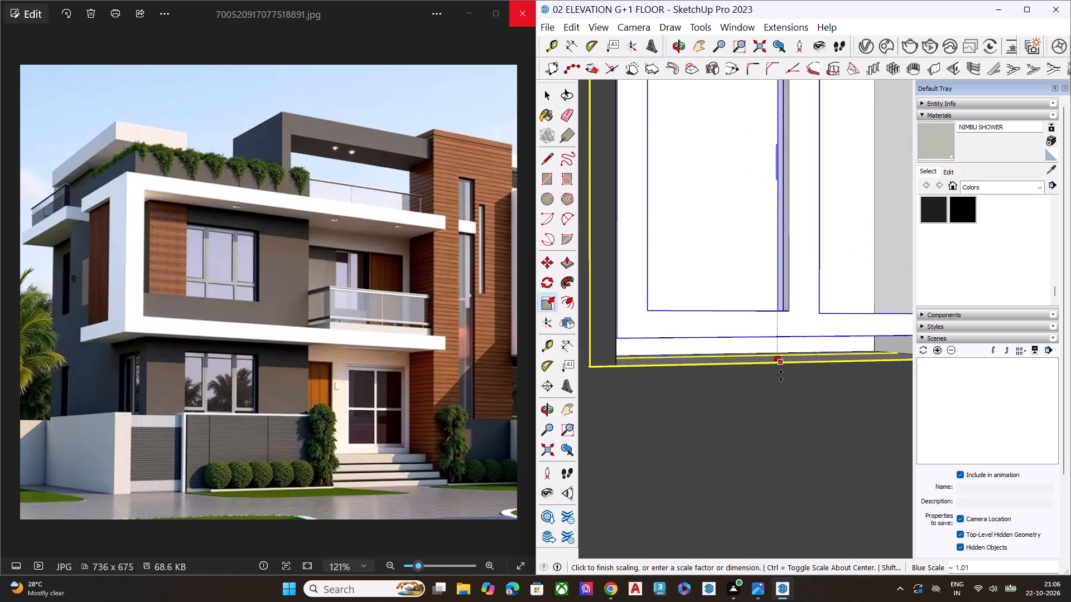
left_click(780, 385)
key("space")
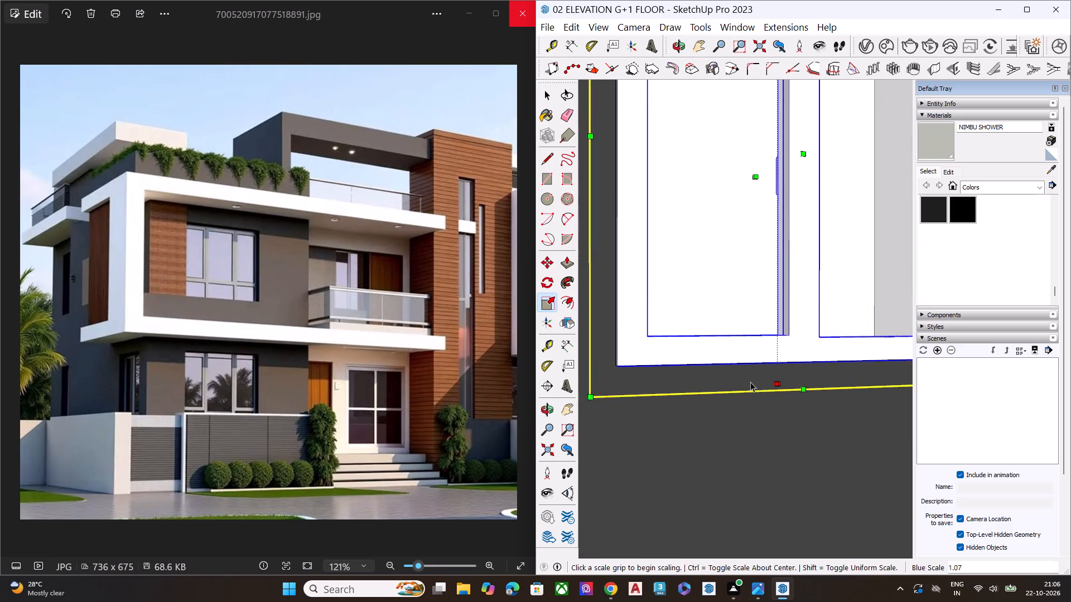
scroll(698, 370, "down", 12)
scroll(692, 376, "up", 2)
scroll(693, 377, "down", 3)
left_click(738, 142)
scroll(735, 165, "down", 5)
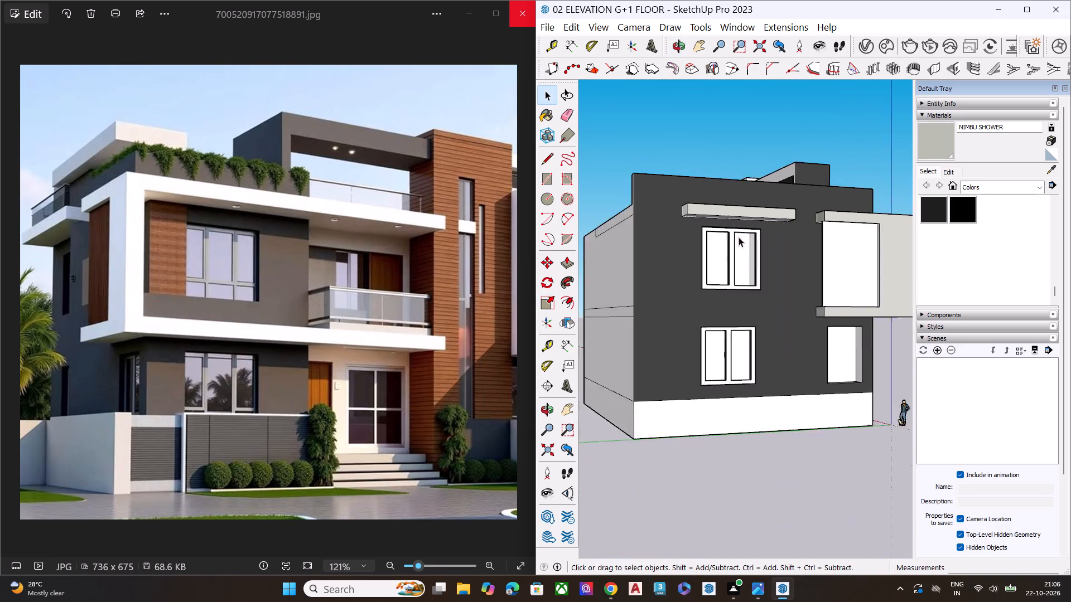
Import the "PENTEK - Slimmest Steel Sliding Door _ Window_1 (1)" model from Downloads for the front facade windows.
scroll(739, 237, "down", 2)
middle_click_drag(769, 315, 510, 339)
middle_click_drag(657, 310, 469, 306)
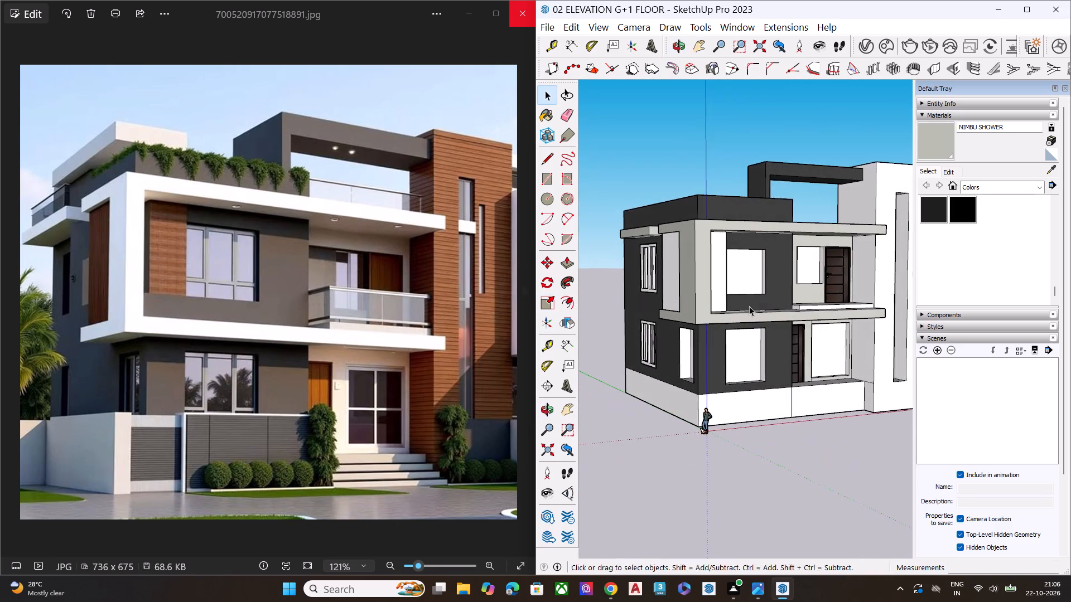
middle_click_drag(749, 306, 571, 310)
scroll(725, 273, "up", 7)
middle_click_drag(712, 284, 810, 257)
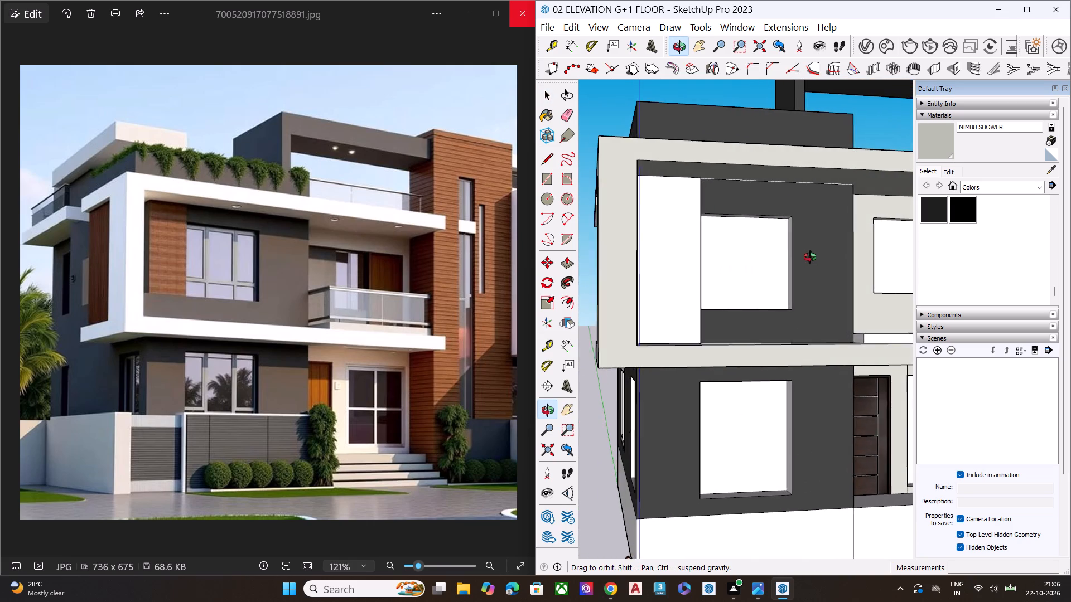
middle_click_drag(810, 257, 811, 257)
scroll(811, 257, "up", 3)
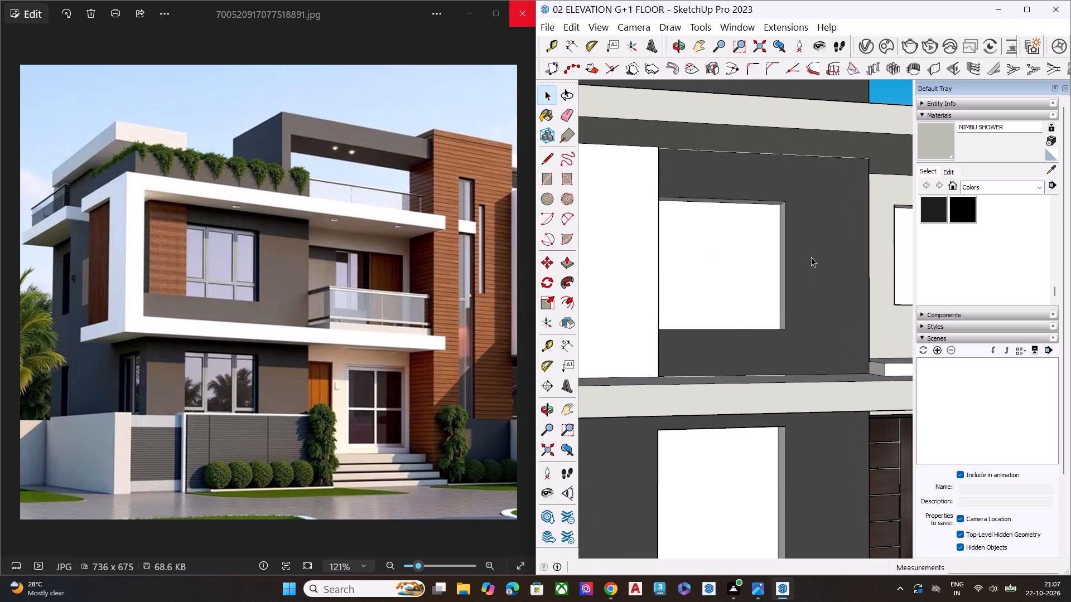
left_click(547, 29)
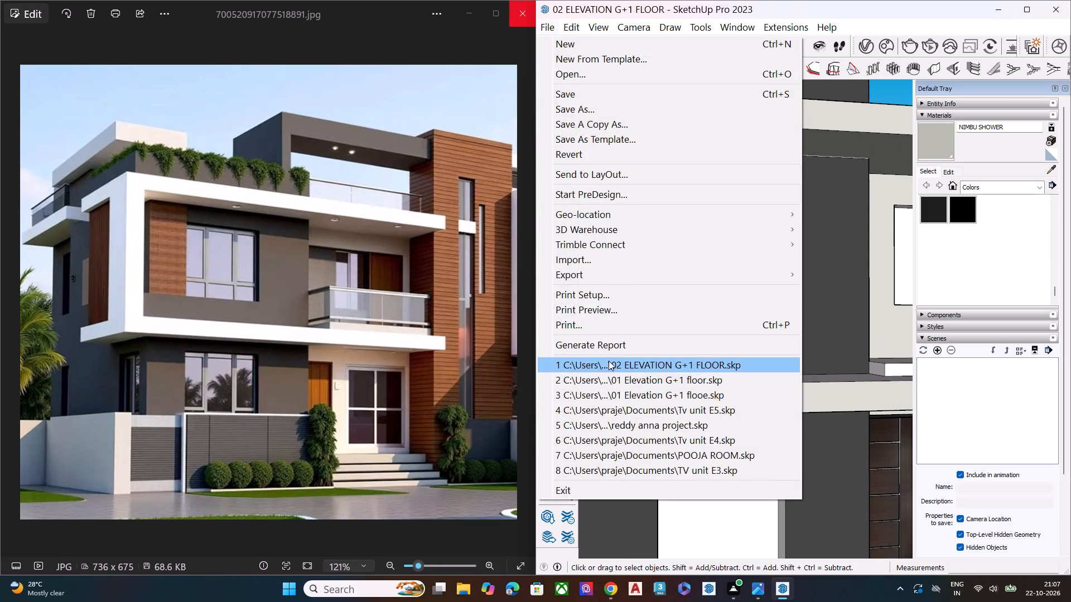
left_click(622, 265)
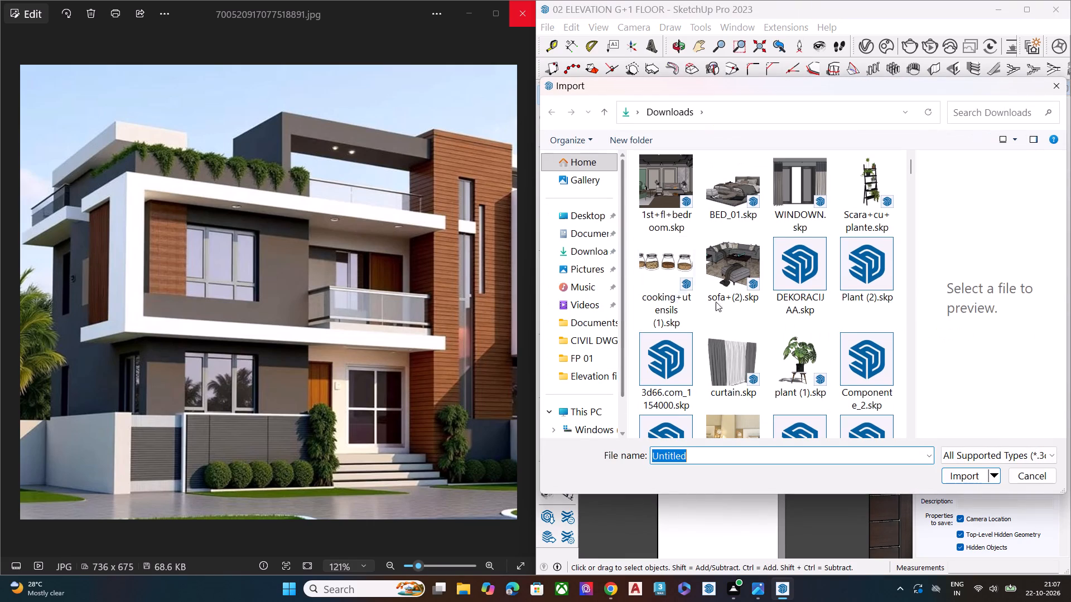
scroll(759, 270, "down", 6)
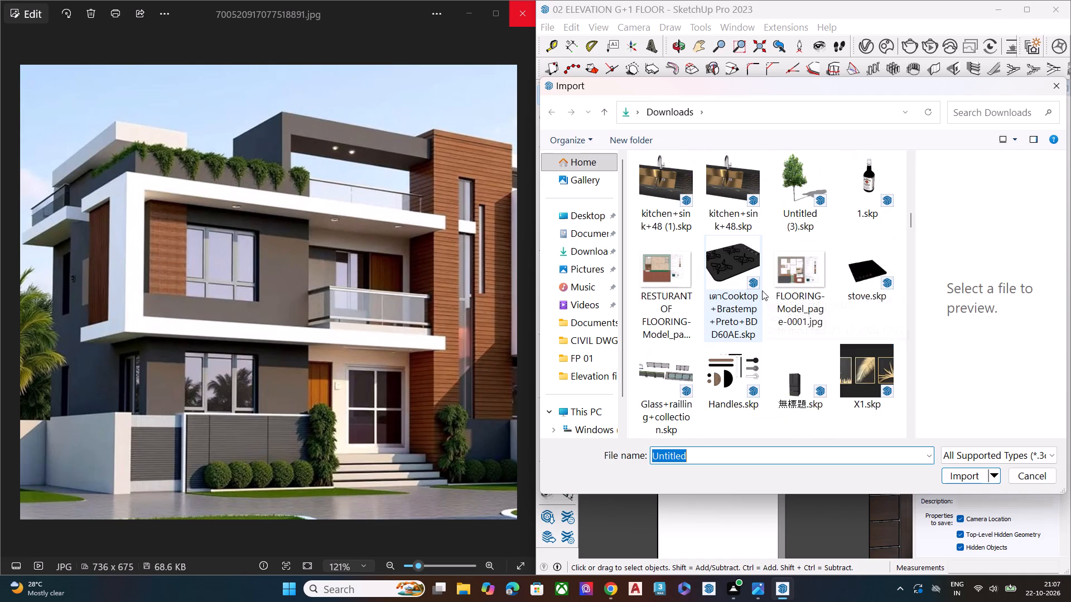
scroll(762, 290, "down", 8)
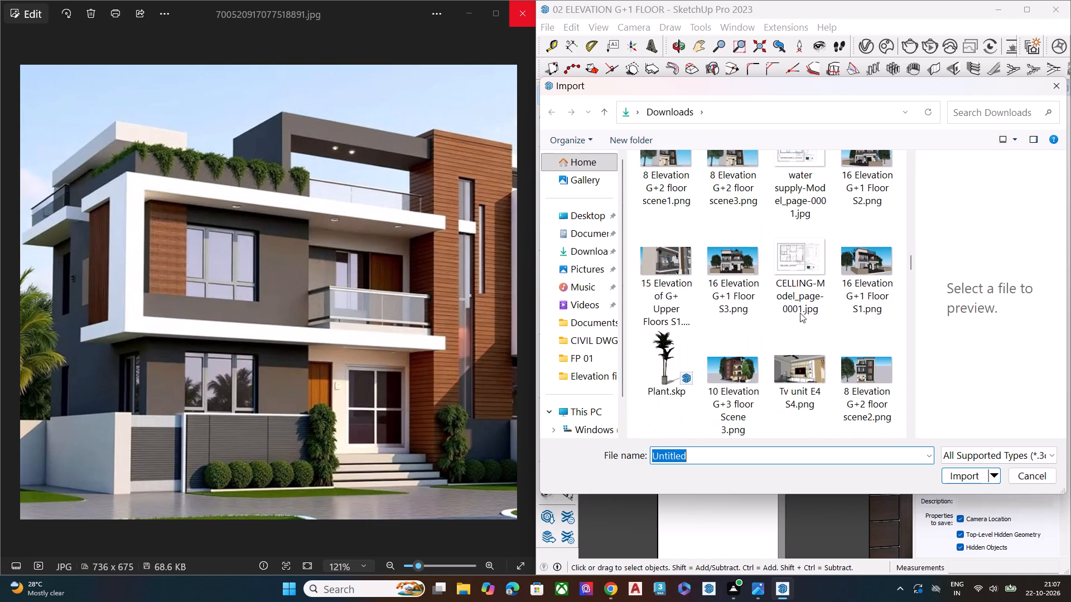
scroll(800, 313, "down", 13)
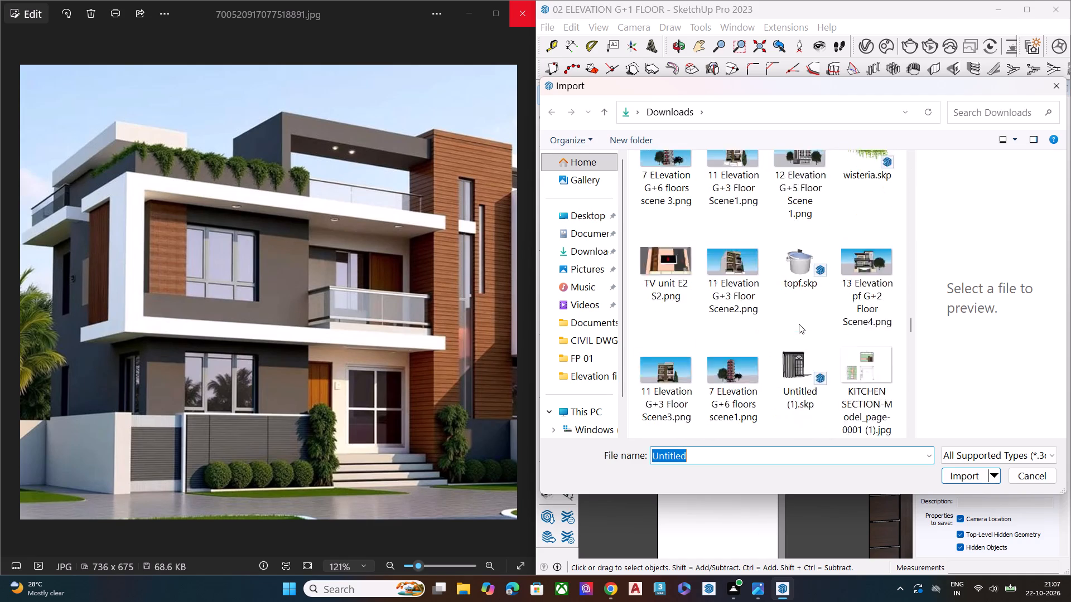
scroll(799, 324, "down", 7)
scroll(799, 325, "up", 1)
scroll(799, 325, "down", 2)
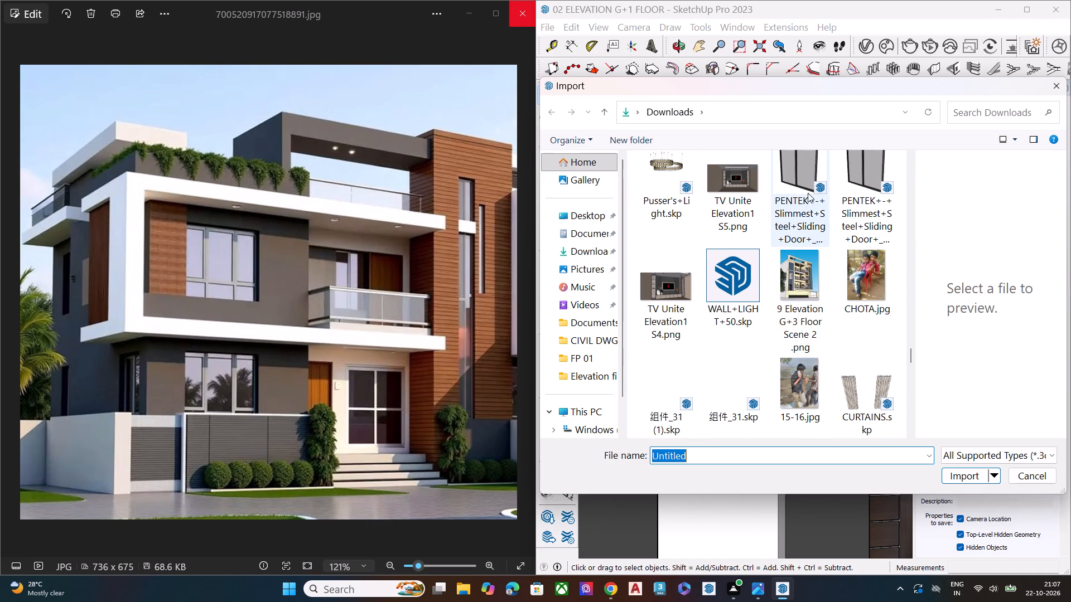
scroll(798, 275, "up", 1)
left_click(798, 187)
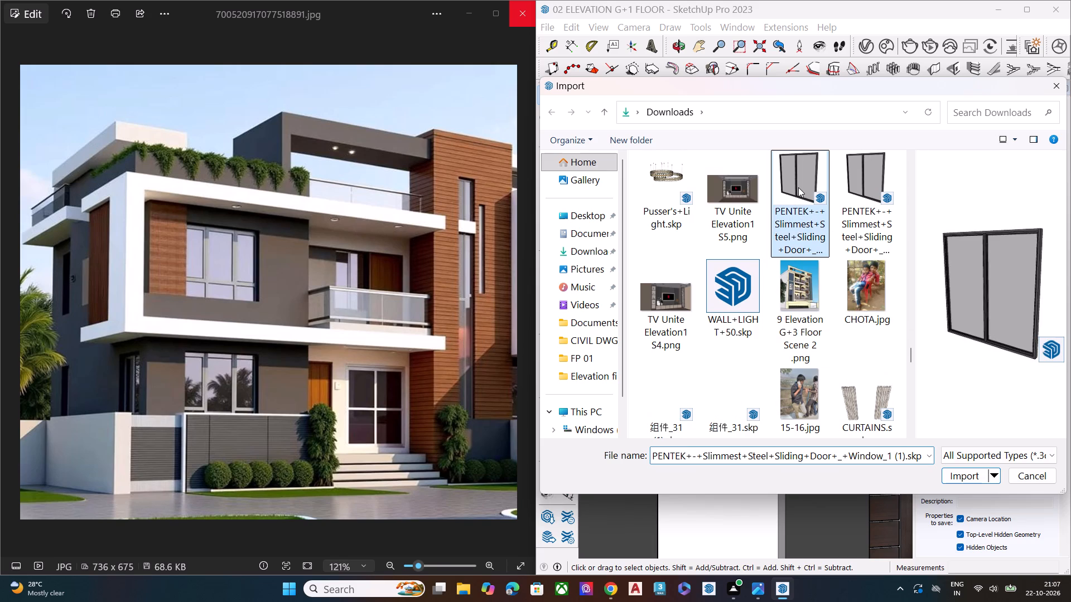
left_click(961, 477)
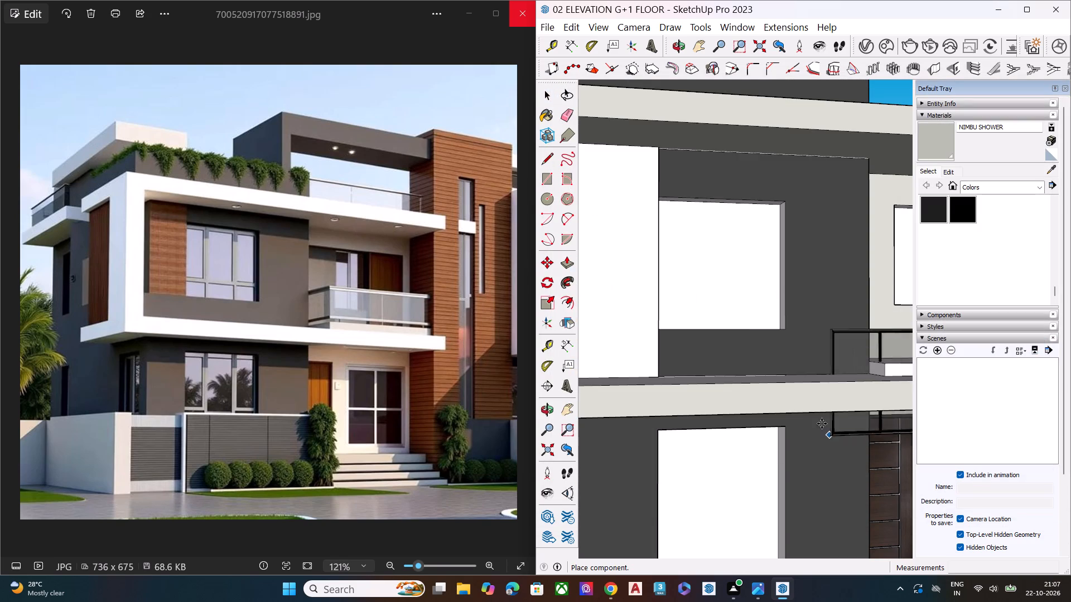
Place the imported sliding window at the bottom corner of the upper-floor front opening beside the projecting white panel.
scroll(770, 358, "down", 5)
middle_click_drag(755, 383, 592, 494)
scroll(611, 390, "up", 1)
scroll(616, 366, "down", 2)
scroll(616, 362, "up", 1)
scroll(616, 362, "down", 1)
scroll(616, 362, "up", 7)
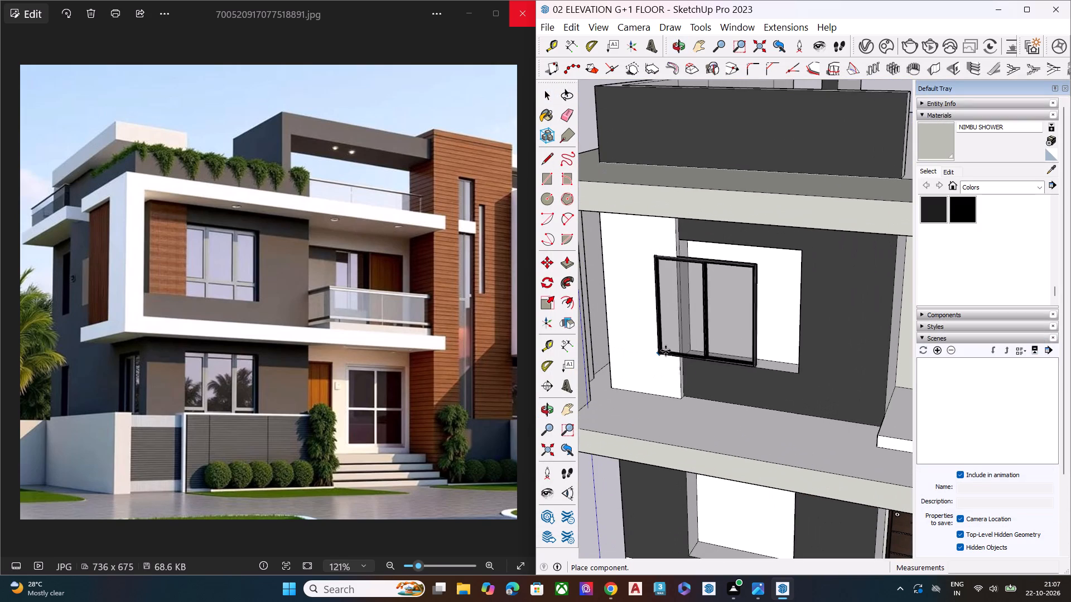
scroll(701, 364, "up", 9)
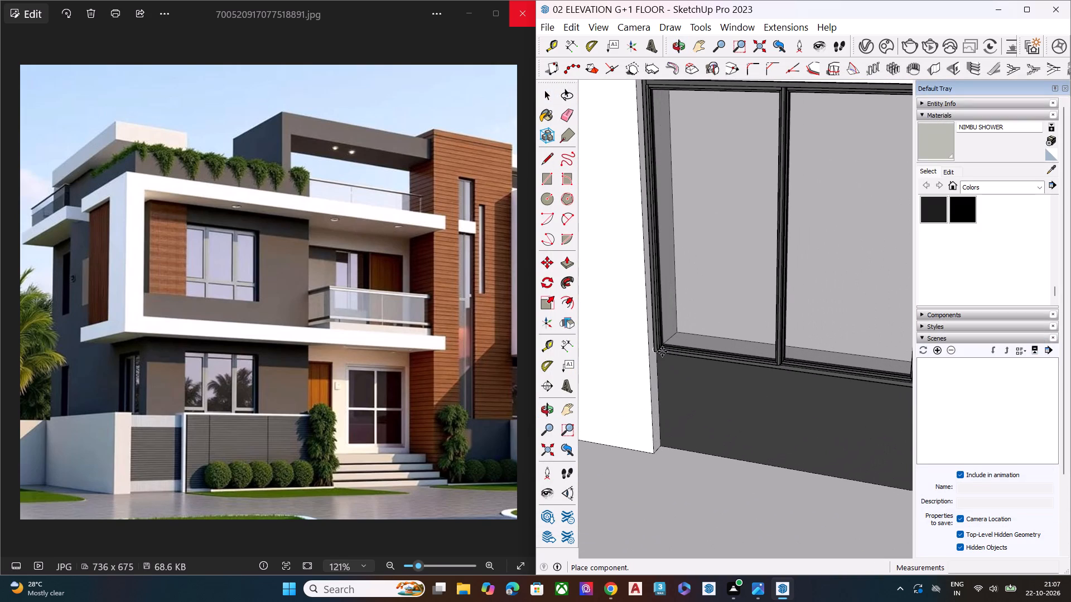
left_click(662, 352)
Move the sliding window by its bottom outer frame corner onto the front opening's bottom corner against the white panel.
middle_click_drag(650, 349, 596, 258)
scroll(596, 258, "up", 3)
scroll(600, 261, "down", 1)
scroll(600, 261, "up", 6)
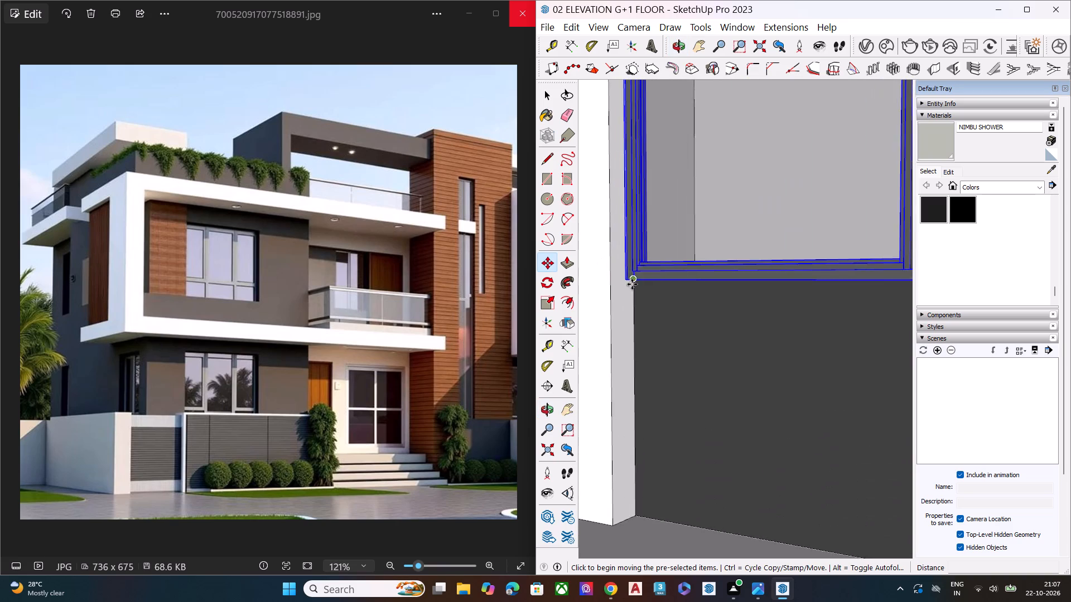
scroll(632, 284, "down", 1)
scroll(632, 284, "up", 5)
left_click(622, 279)
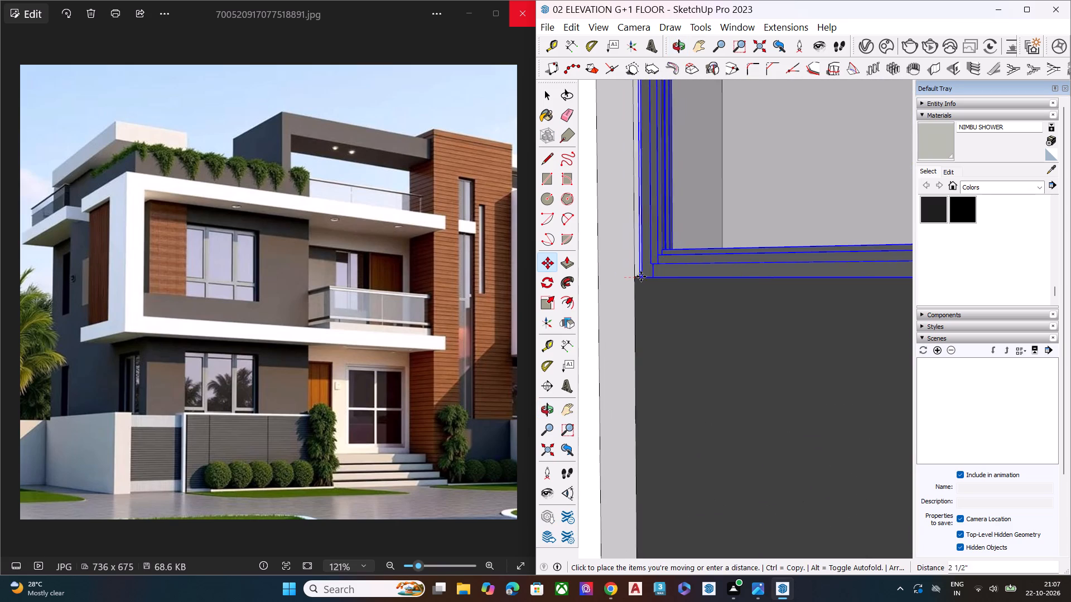
scroll(637, 277, "up", 8)
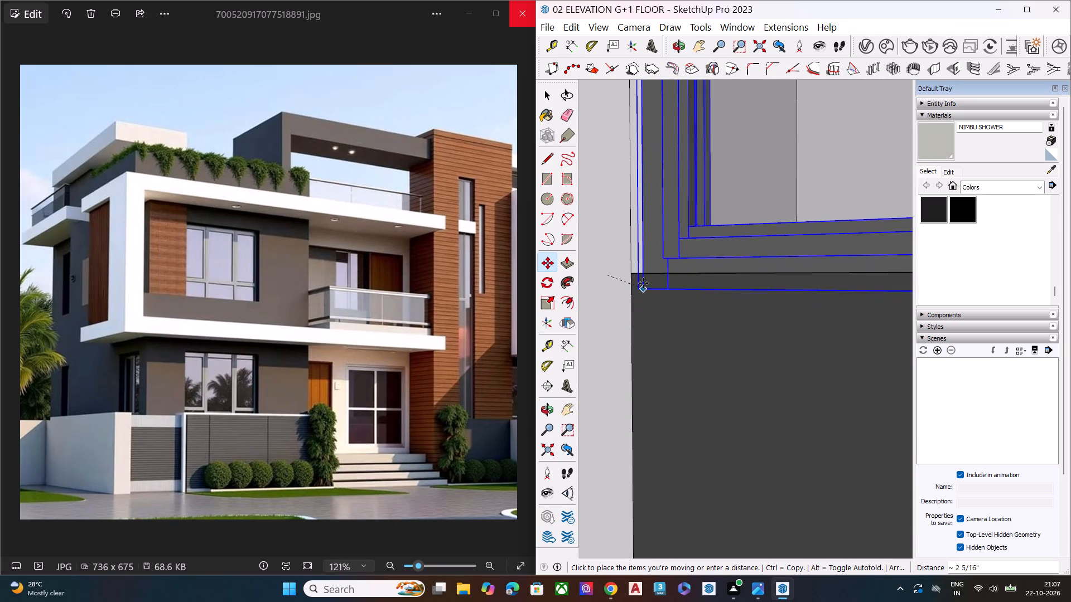
left_click(630, 274)
middle_click_drag(652, 297, 660, 438)
scroll(657, 438, "up", 4)
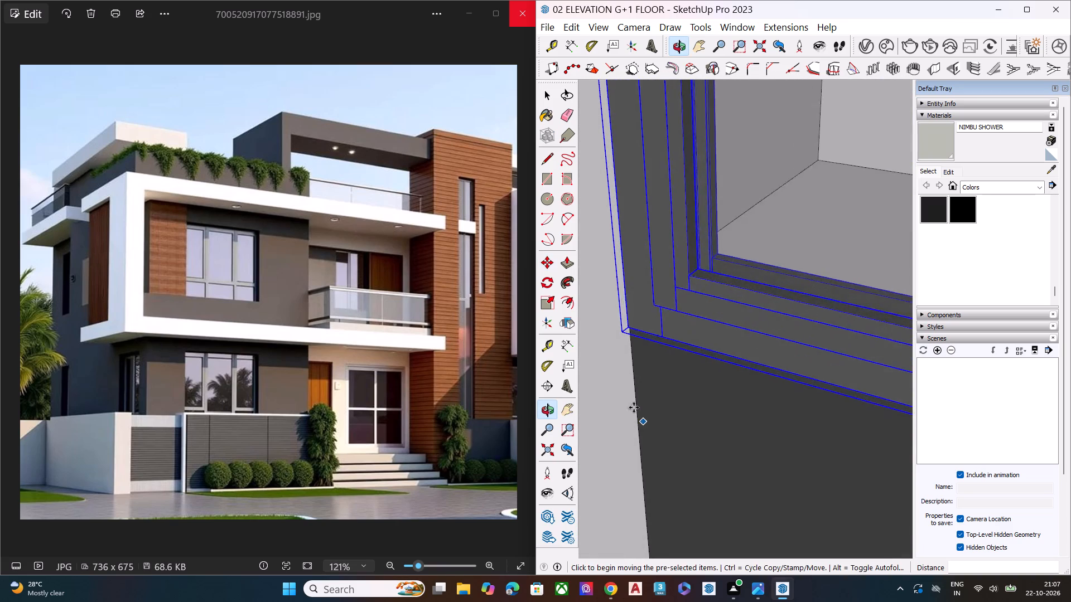
Move the sliding window about 2 5/16" by its bottom frame corner onto the upper-floor front opening's bottom corner.
scroll(634, 407, "up", 4)
middle_click_drag(650, 293, 652, 85)
scroll(634, 190, "up", 3)
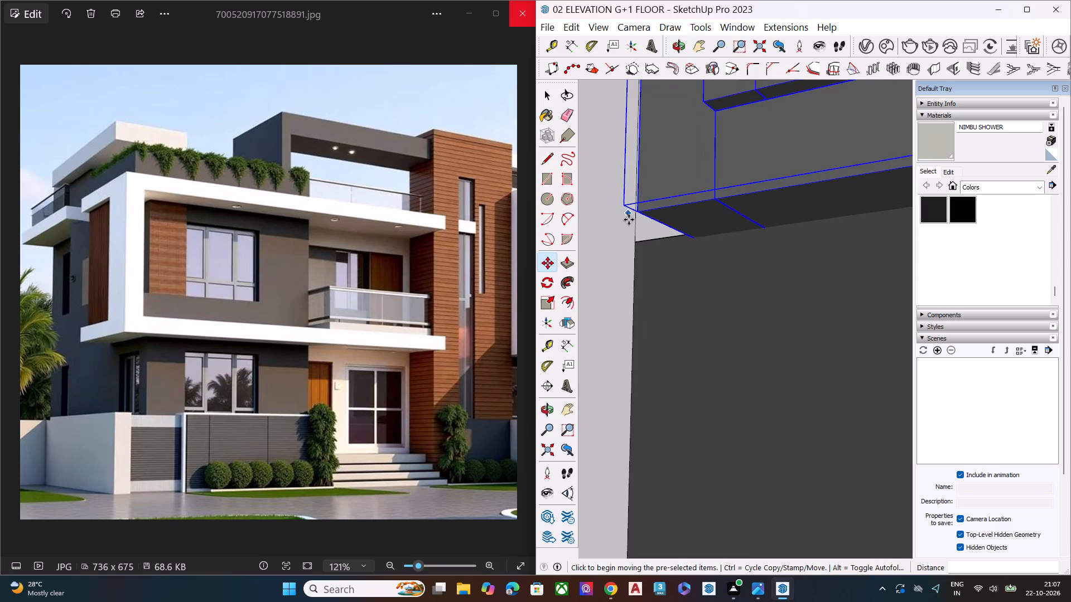
scroll(629, 220, "up", 1)
left_click(644, 211)
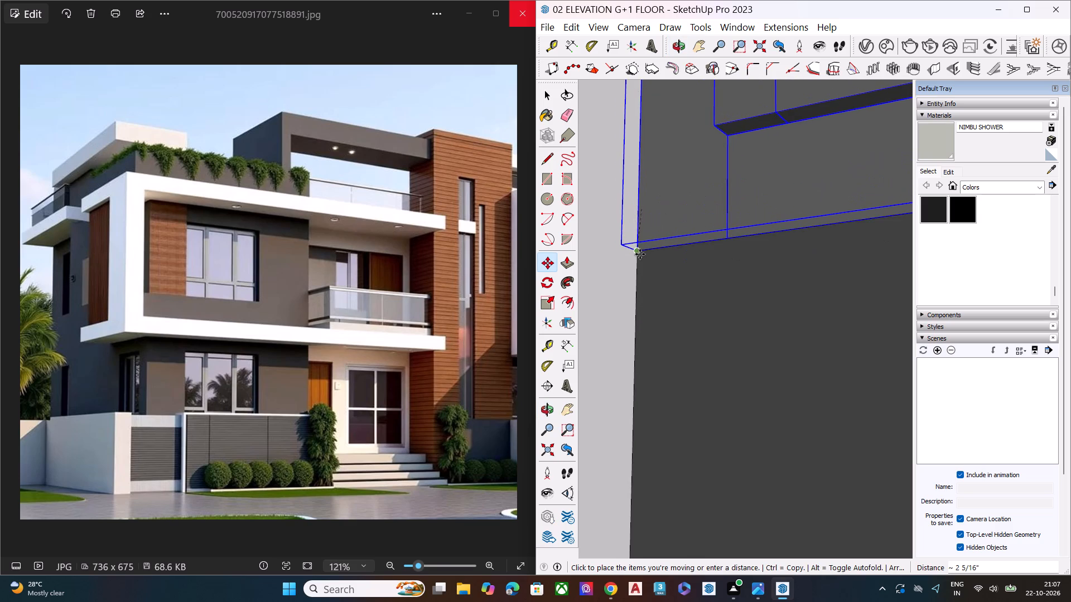
left_click(640, 254)
Scale the upper-floor sliding window's width to about 1.18 so it reaches the opening's far side, away from the white panel.
scroll(631, 323, "down", 8)
scroll(679, 372, "down", 16)
scroll(682, 402, "up", 1)
scroll(682, 402, "down", 4)
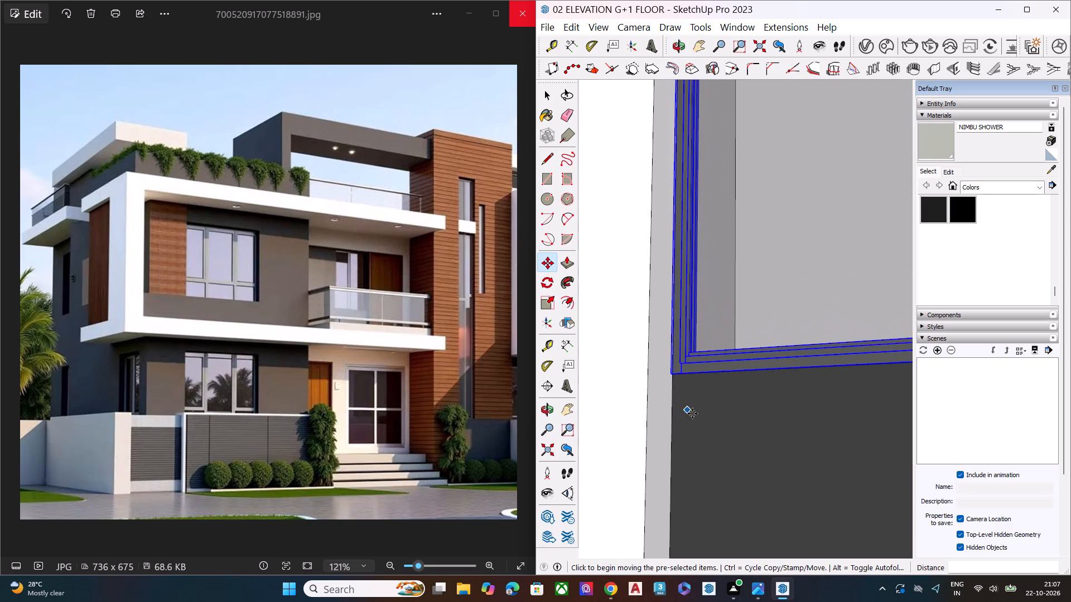
scroll(672, 414, "down", 12)
scroll(676, 405, "up", 1)
scroll(675, 406, "down", 3)
middle_click_drag(712, 426, 731, 487)
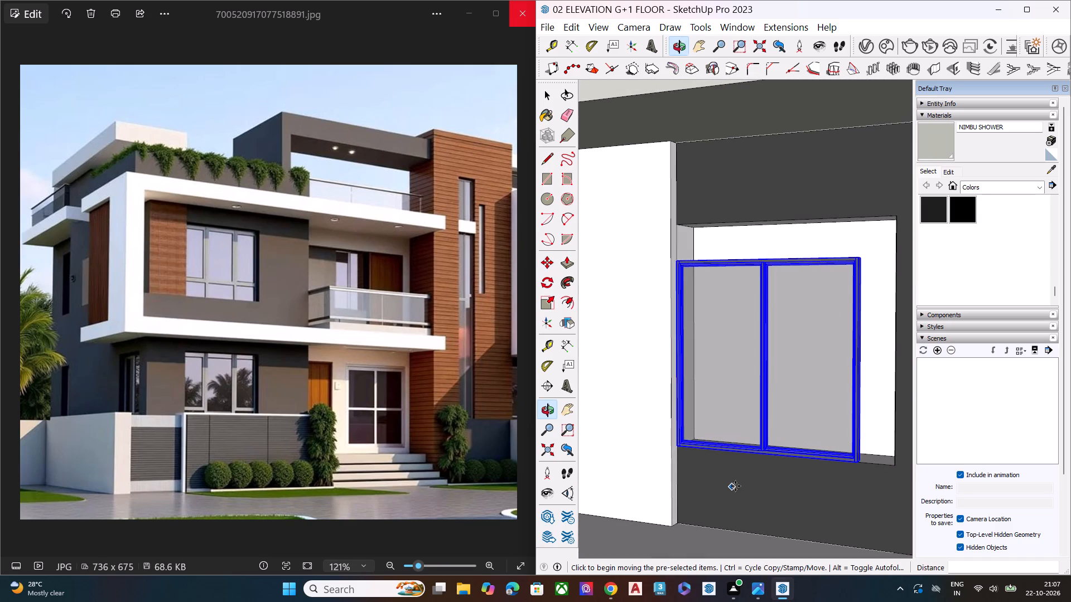
key("s")
scroll(863, 363, "up", 6)
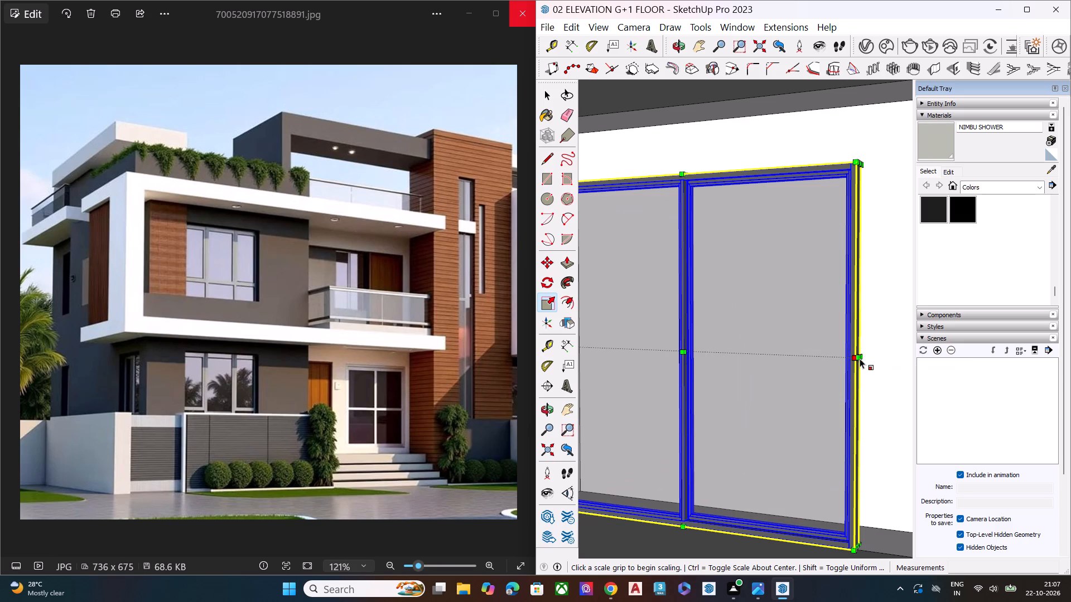
left_click(862, 355)
scroll(843, 367, "down", 7)
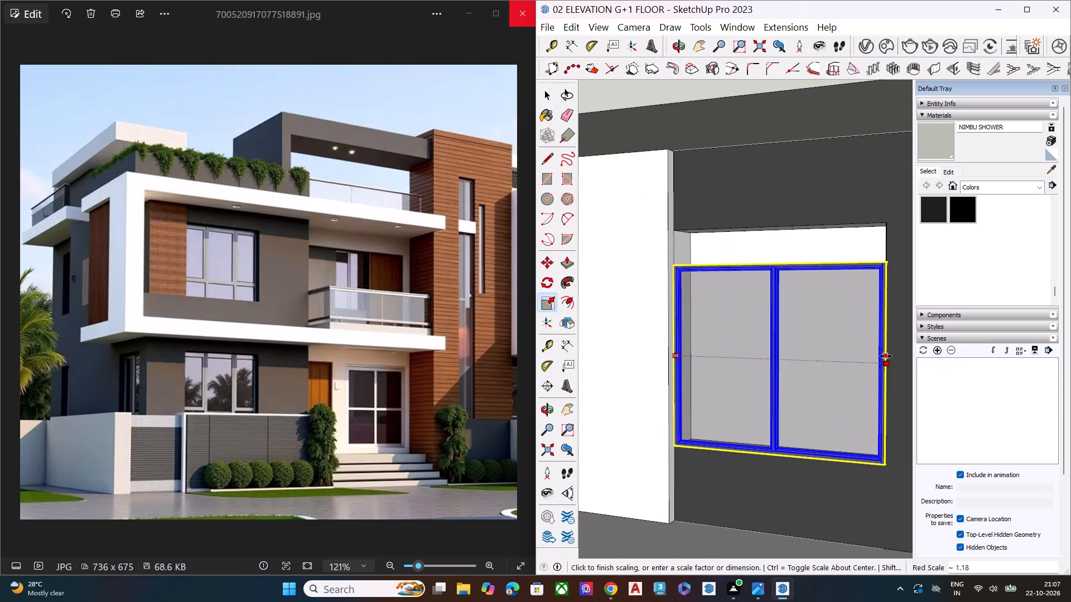
left_click(886, 356)
Scale the upper-floor sliding window's height upward so its frame meets the top edge of the opening.
scroll(772, 254, "up", 6)
left_click(780, 266)
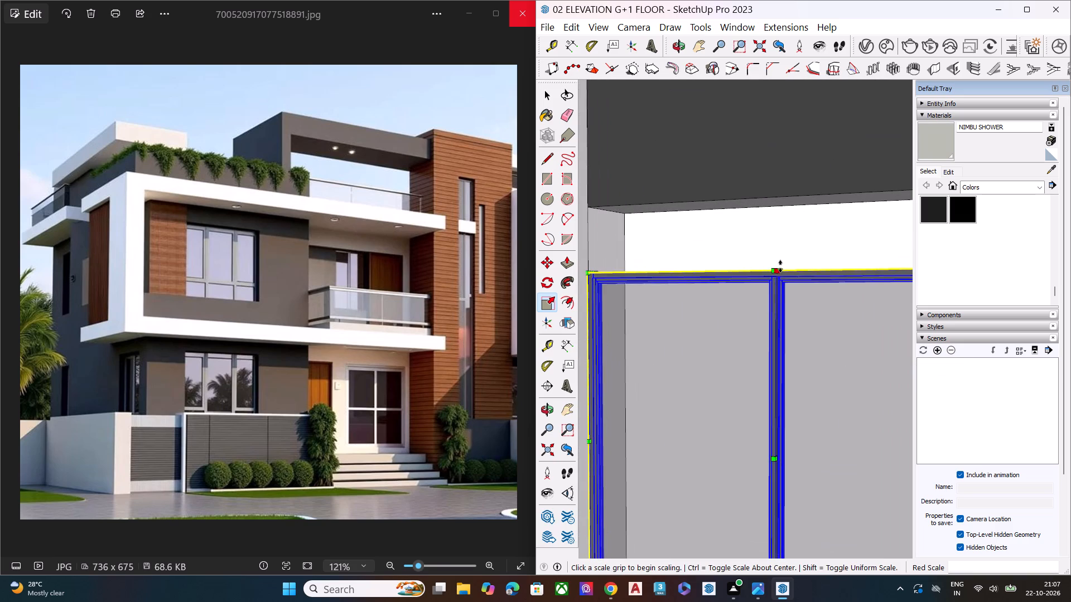
left_click(786, 195)
key("space")
Copy the fitted upper-floor window down to the ground-floor front opening, matching its bottom frame corner to the opening's bottom corner.
scroll(761, 283, "down", 6)
scroll(750, 316, "up", 2)
scroll(749, 319, "down", 6)
scroll(779, 343, "up", 1)
scroll(780, 343, "down", 5)
middle_click_drag(803, 381, 850, 372)
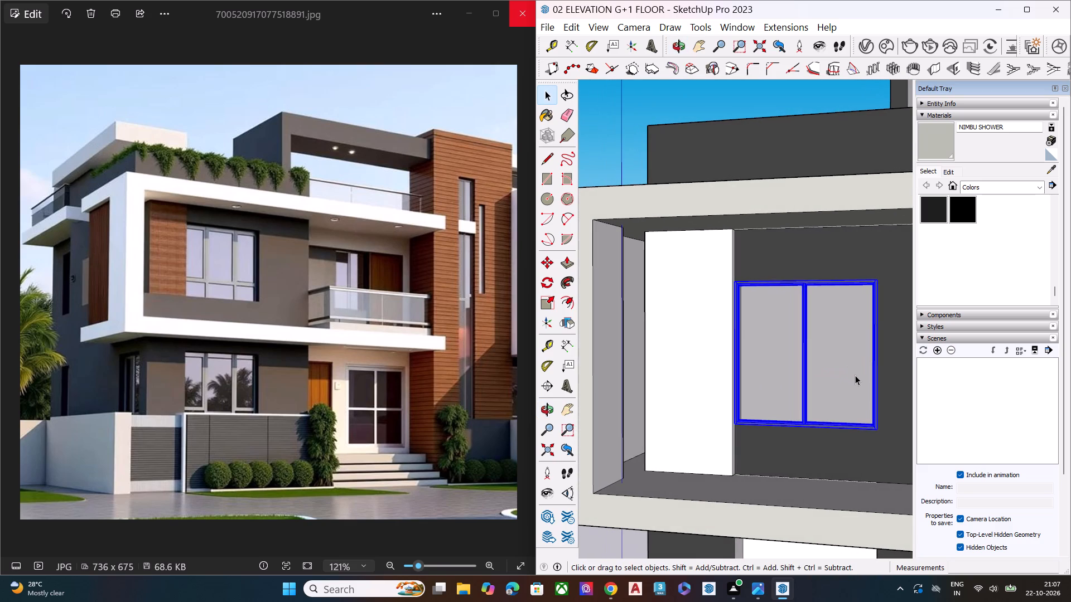
scroll(764, 345, "down", 10)
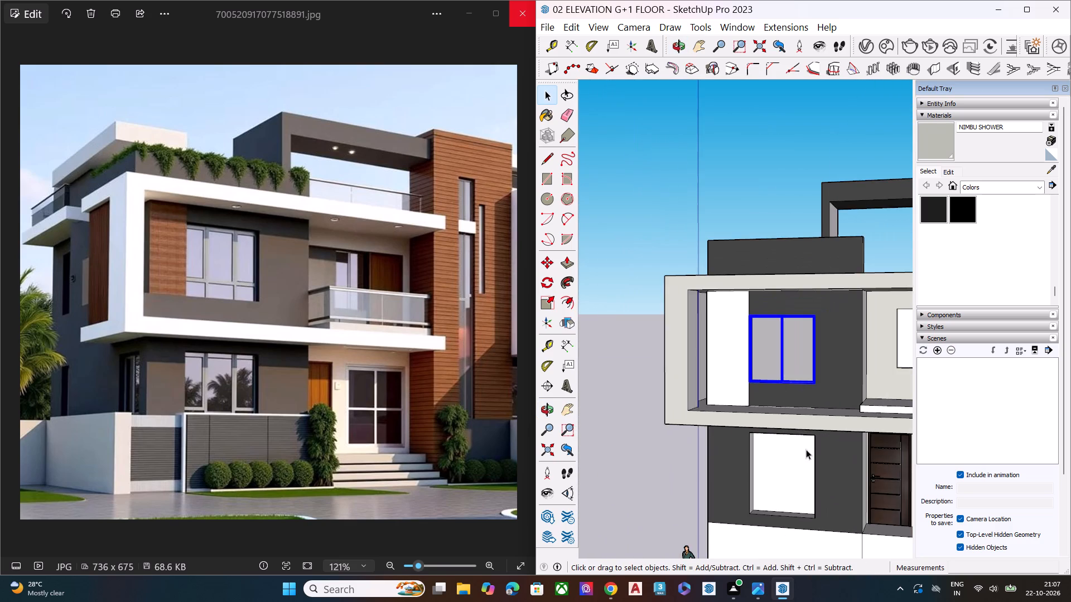
middle_click_drag(809, 443, 827, 407)
scroll(843, 365, "up", 5)
key("m")
scroll(813, 367, "up", 7)
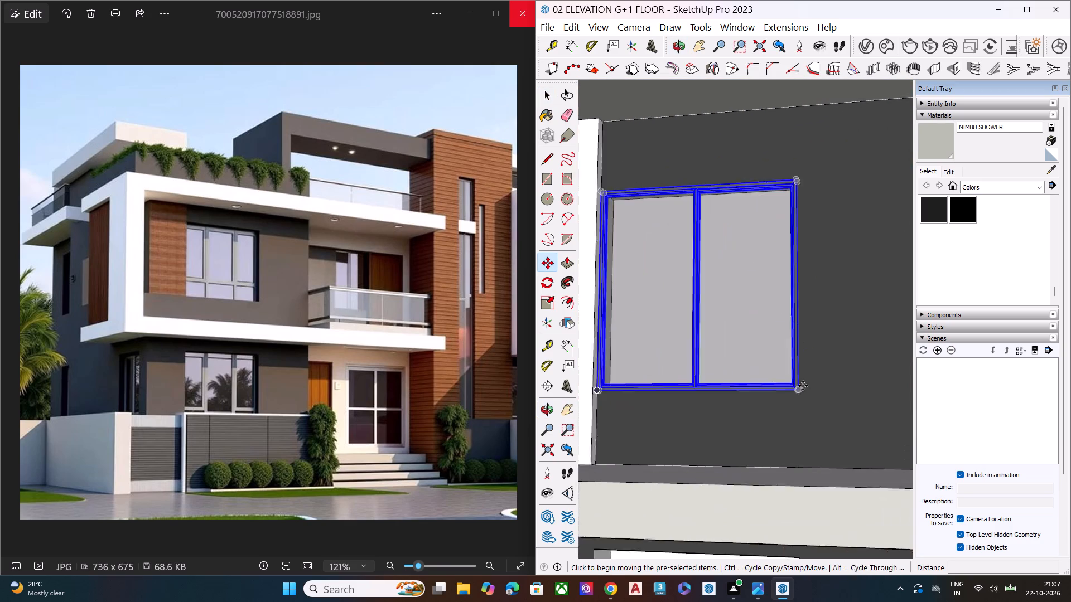
scroll(804, 396, "up", 4)
scroll(804, 396, "down", 1)
scroll(804, 396, "up", 2)
scroll(804, 396, "down", 1)
scroll(804, 396, "up", 6)
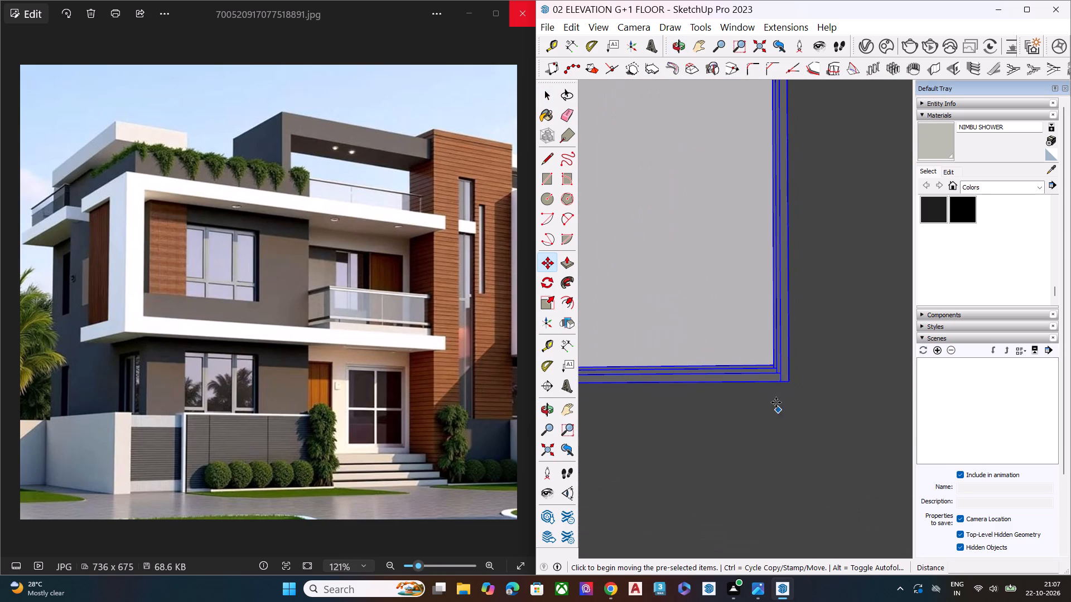
left_click(789, 381)
scroll(720, 355, "down", 7)
scroll(781, 340, "down", 3)
scroll(781, 341, "up", 2)
scroll(781, 341, "down", 2)
scroll(780, 341, "up", 1)
scroll(780, 341, "down", 2)
scroll(780, 341, "up", 1)
scroll(780, 341, "down", 2)
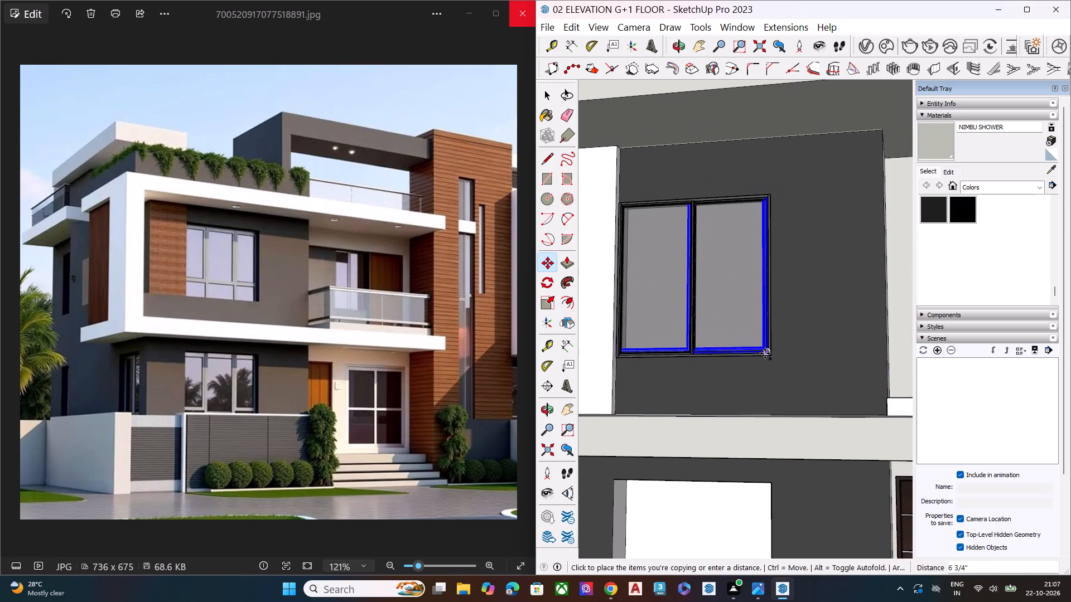
scroll(679, 350, "down", 6)
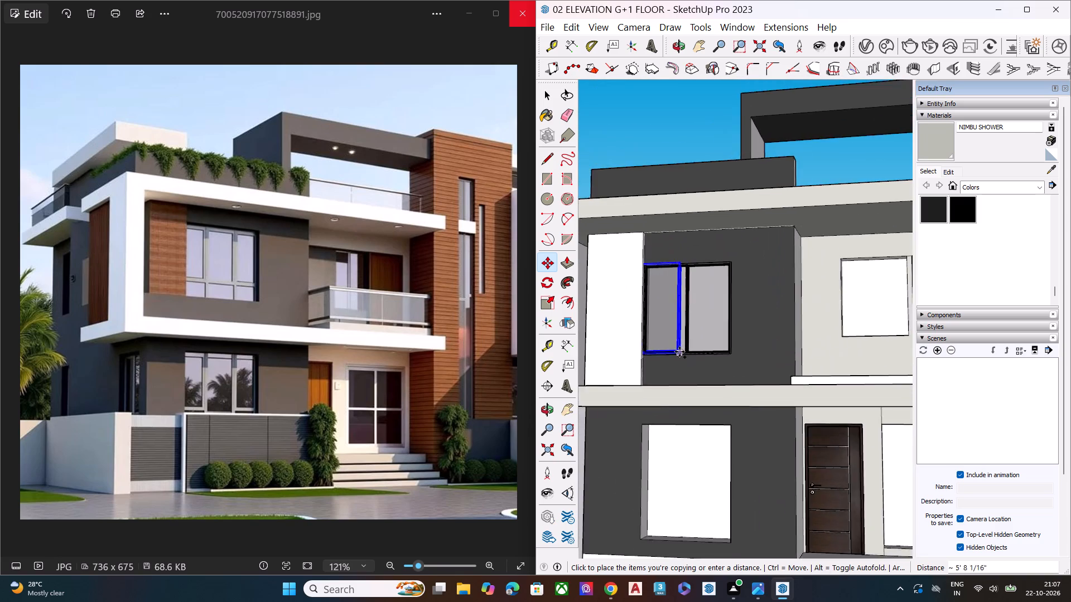
scroll(679, 352, "down", 3)
scroll(726, 334, "down", 13)
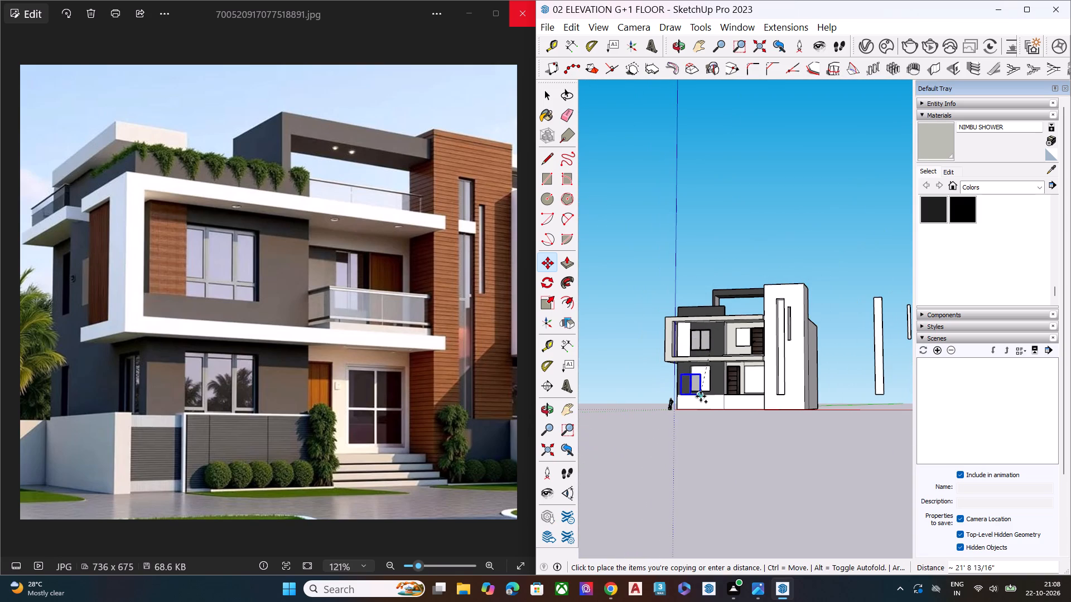
scroll(746, 418, "up", 5)
scroll(708, 405, "down", 1)
scroll(708, 405, "up", 4)
scroll(682, 355, "up", 4)
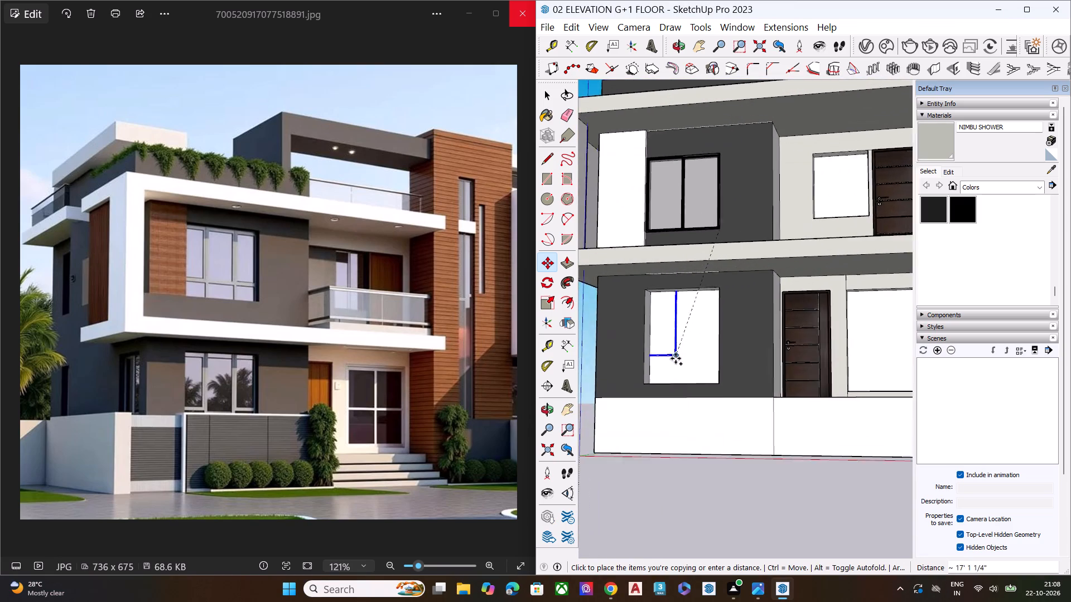
scroll(676, 358, "up", 4)
scroll(700, 352, "down", 1)
scroll(700, 352, "up", 1)
scroll(700, 352, "down", 1)
scroll(700, 352, "up", 4)
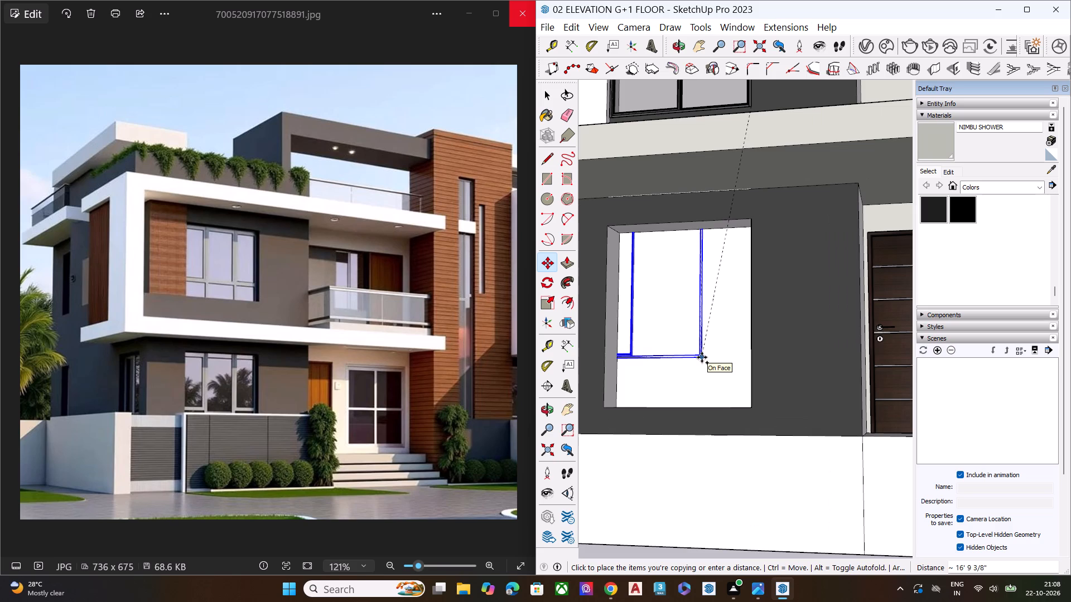
scroll(719, 363, "up", 7)
scroll(741, 387, "down", 8)
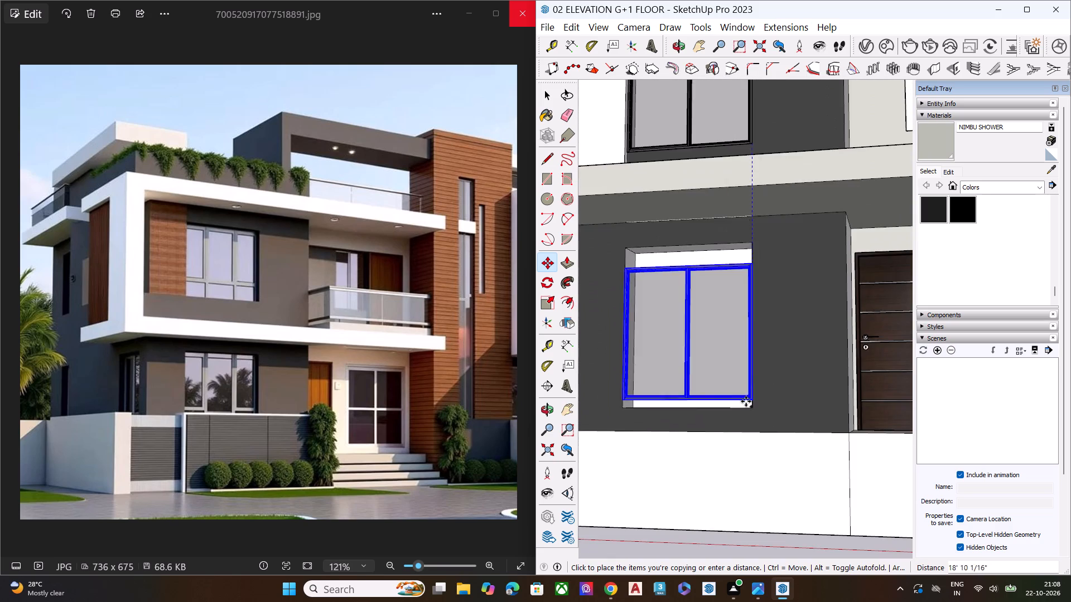
middle_click_drag(746, 401, 757, 478)
scroll(757, 478, "up", 6)
scroll(757, 478, "down", 4)
scroll(757, 478, "up", 13)
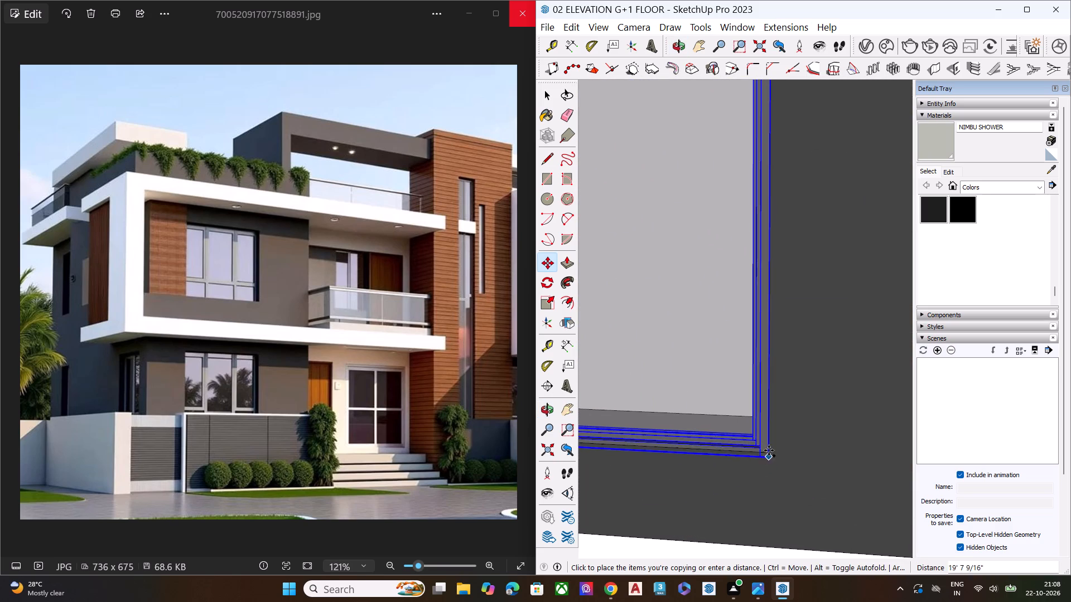
left_click(765, 449)
Scale the copied ground-floor window's height upward to about 1.21 to meet the opening's top edge, and deselect it.
scroll(832, 440, "down", 11)
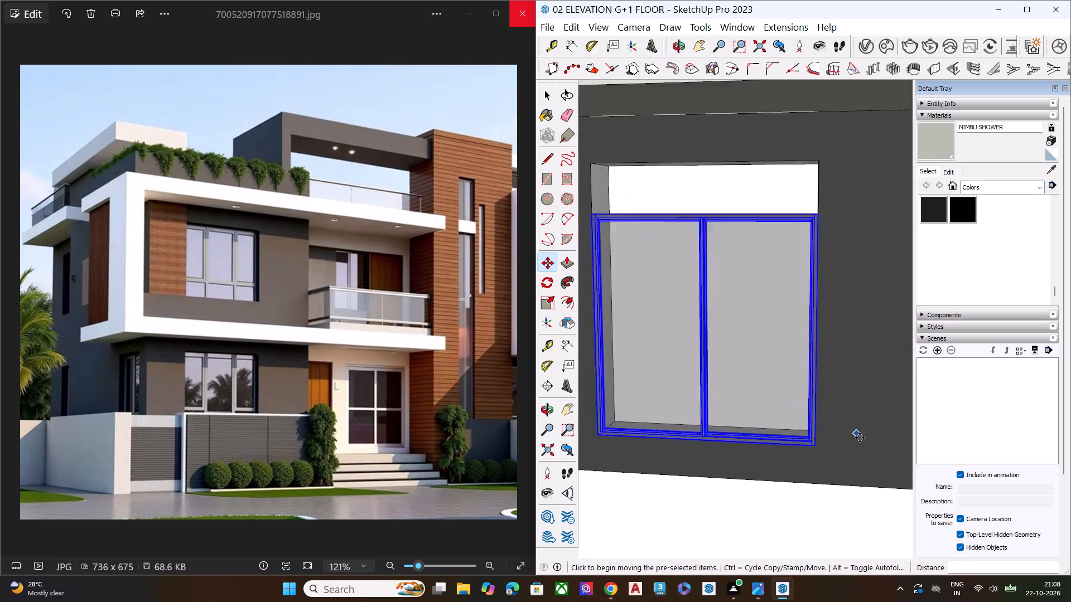
scroll(860, 438, "down", 2)
scroll(862, 441, "up", 2)
scroll(862, 441, "down", 1)
middle_click_drag(768, 419, 786, 412)
key("s")
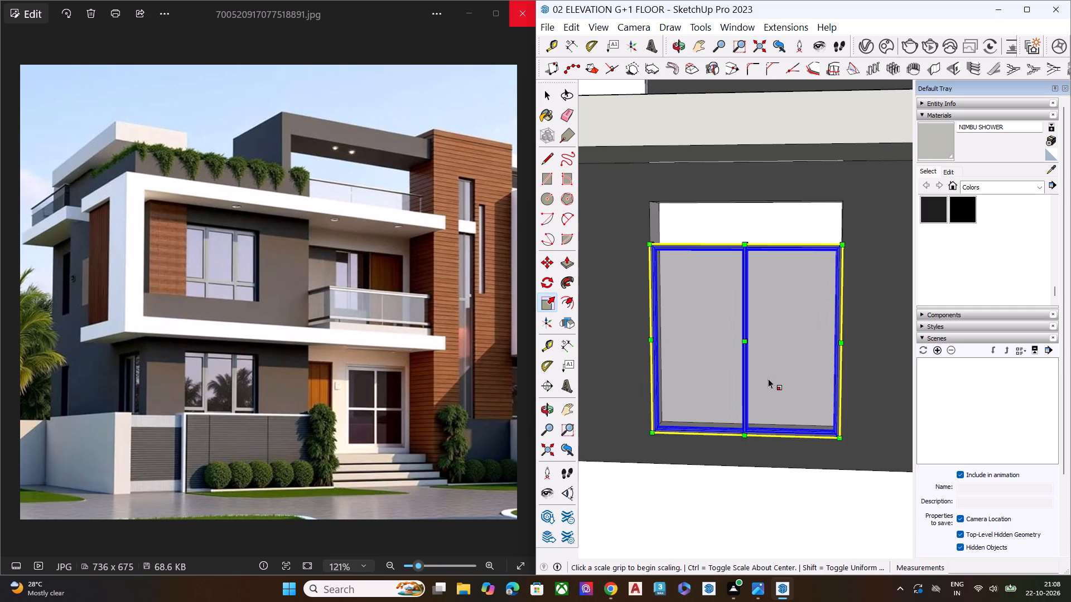
scroll(760, 251, "up", 13)
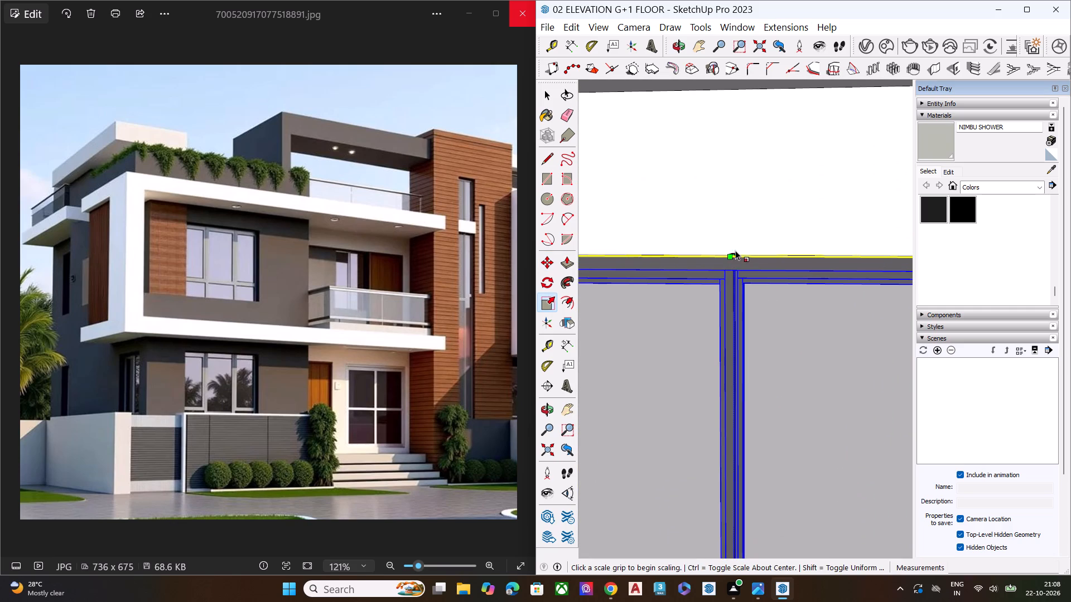
middle_click_drag(732, 258, 717, 289)
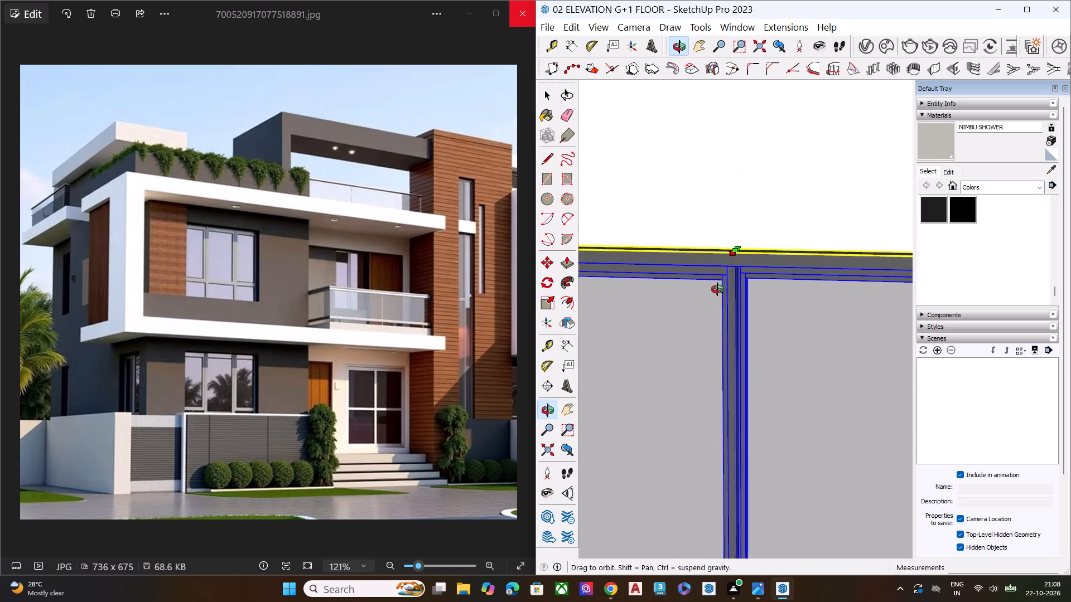
middle_click_drag(717, 289, 715, 299)
scroll(733, 261, "up", 4)
left_click(738, 244)
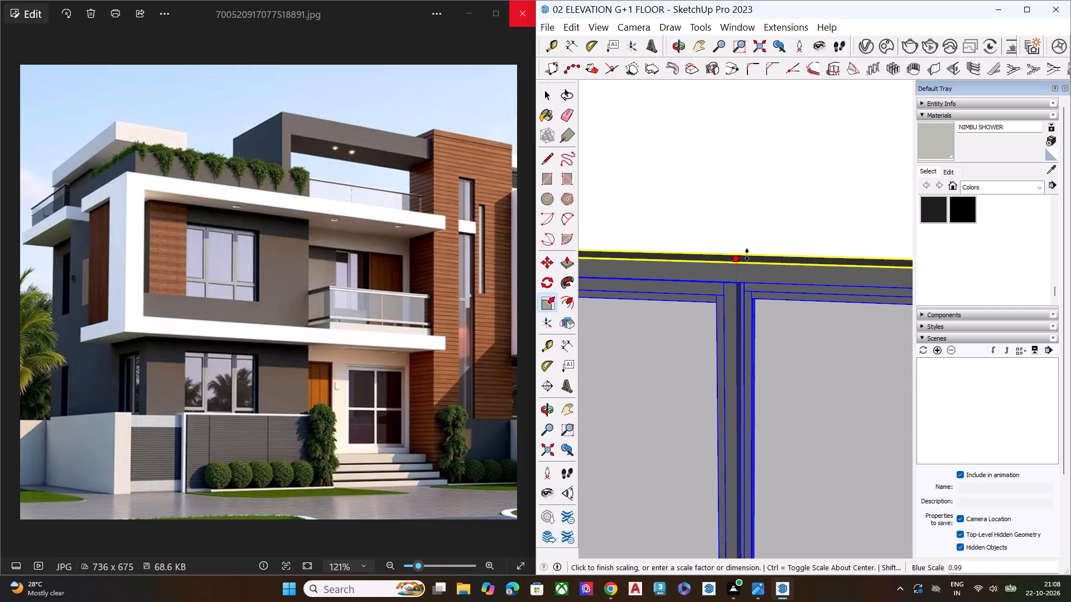
scroll(747, 255, "down", 8)
scroll(760, 251, "up", 1)
scroll(764, 256, "down", 2)
scroll(765, 259, "up", 2)
scroll(765, 259, "down", 3)
scroll(765, 259, "up", 2)
scroll(765, 259, "down", 4)
middle_click_drag(766, 239, 769, 228)
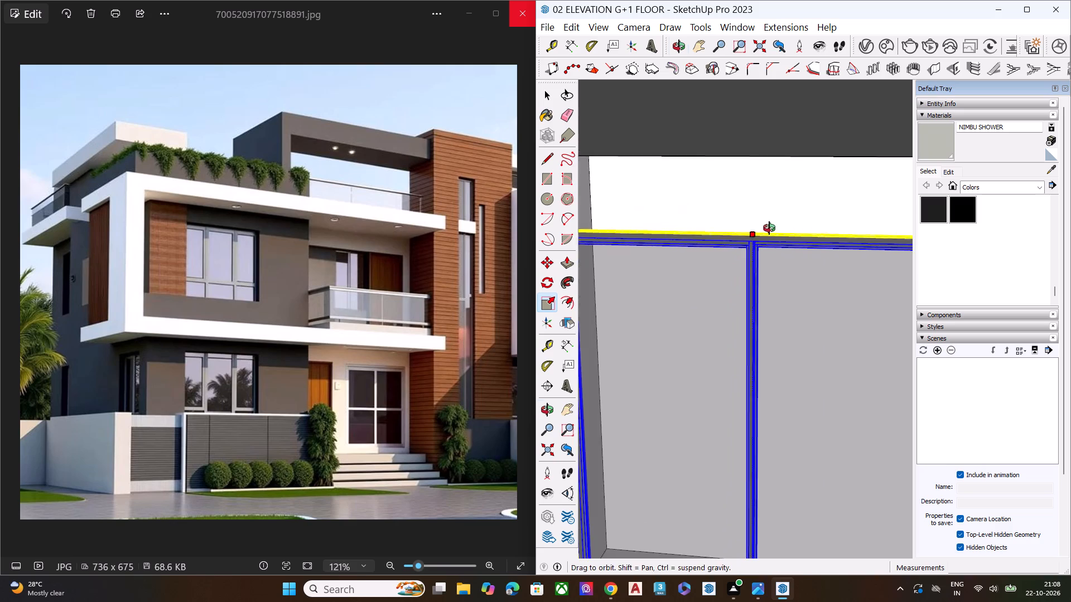
middle_click_drag(769, 228, 775, 210)
scroll(775, 210, "up", 1)
scroll(774, 228, "down", 1)
scroll(774, 231, "up", 1)
scroll(772, 240, "down", 4)
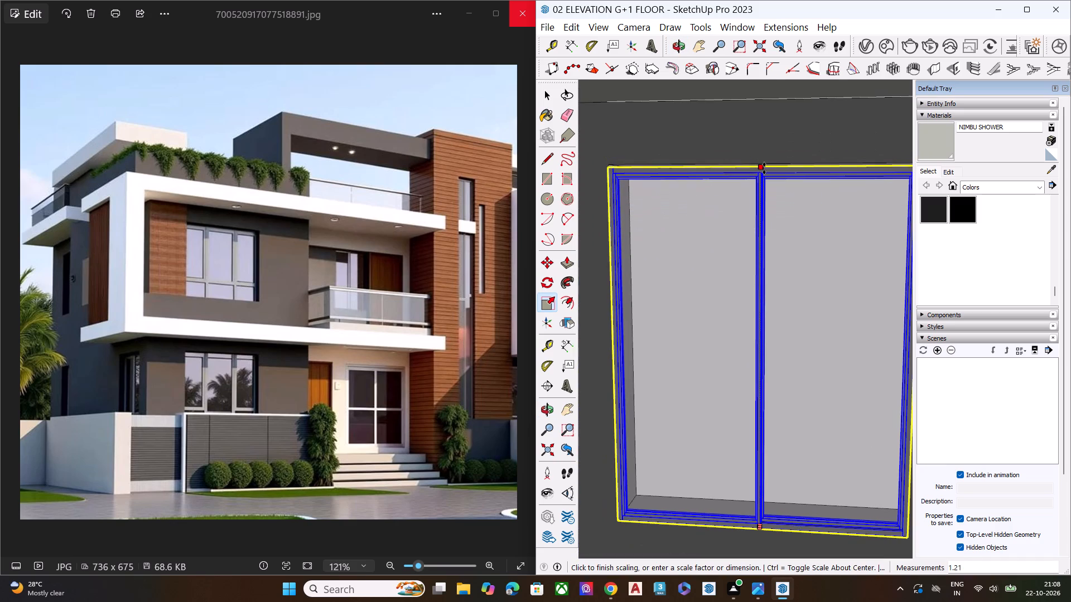
left_click(770, 164)
key("space")
scroll(731, 267, "down", 2)
scroll(725, 287, "up", 1)
scroll(725, 289, "down", 8)
middle_click_drag(736, 364, 747, 324)
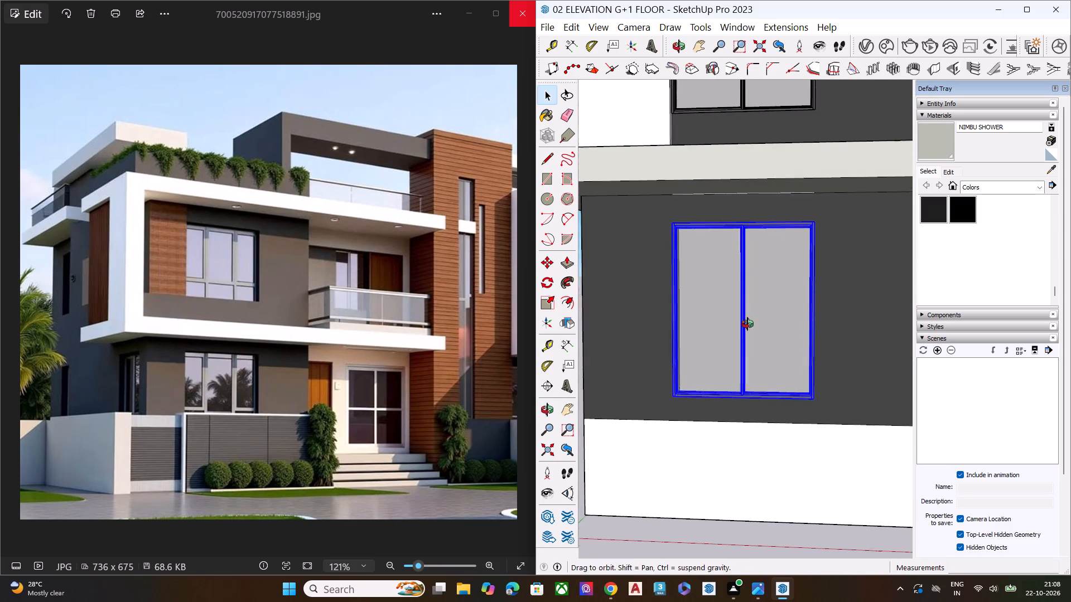
middle_click_drag(747, 324, 749, 322)
left_click(650, 534)
Copy the ground-floor window to the wide opening beside the entrance door, placing its bottom frame corner at the opening's far bottom corner.
scroll(621, 470, "down", 7)
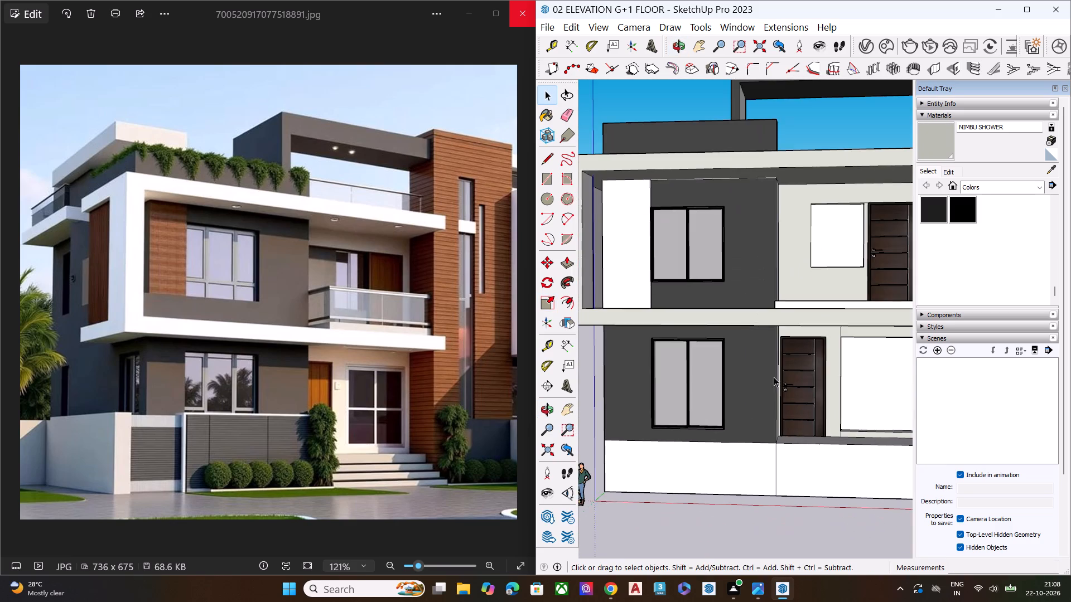
scroll(647, 373, "down", 4)
scroll(635, 372, "up", 1)
scroll(634, 373, "down", 2)
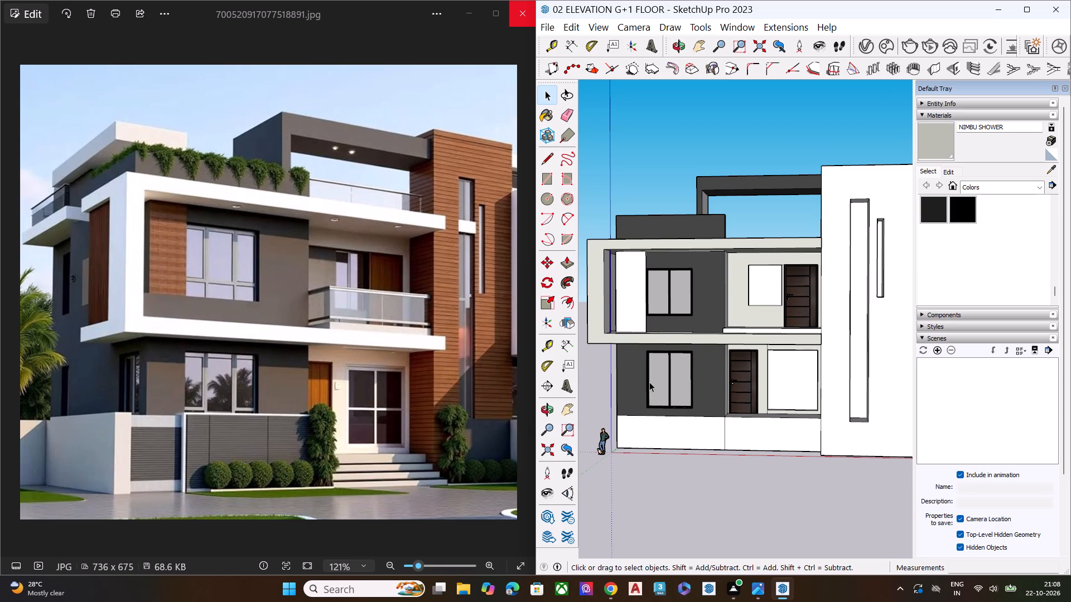
scroll(652, 409, "down", 3)
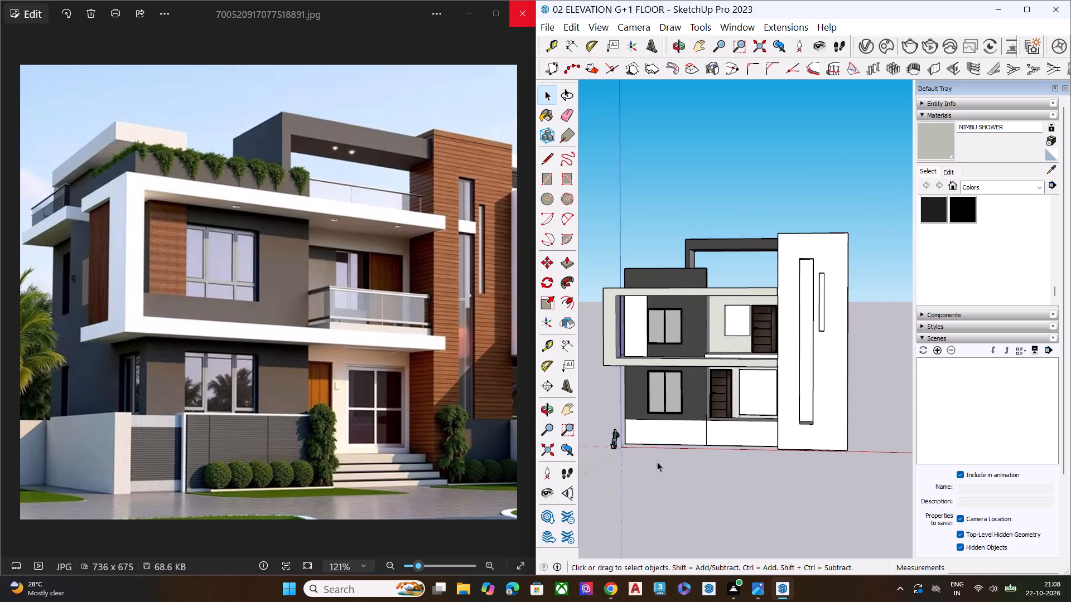
scroll(657, 462, "down", 1)
left_click(678, 496)
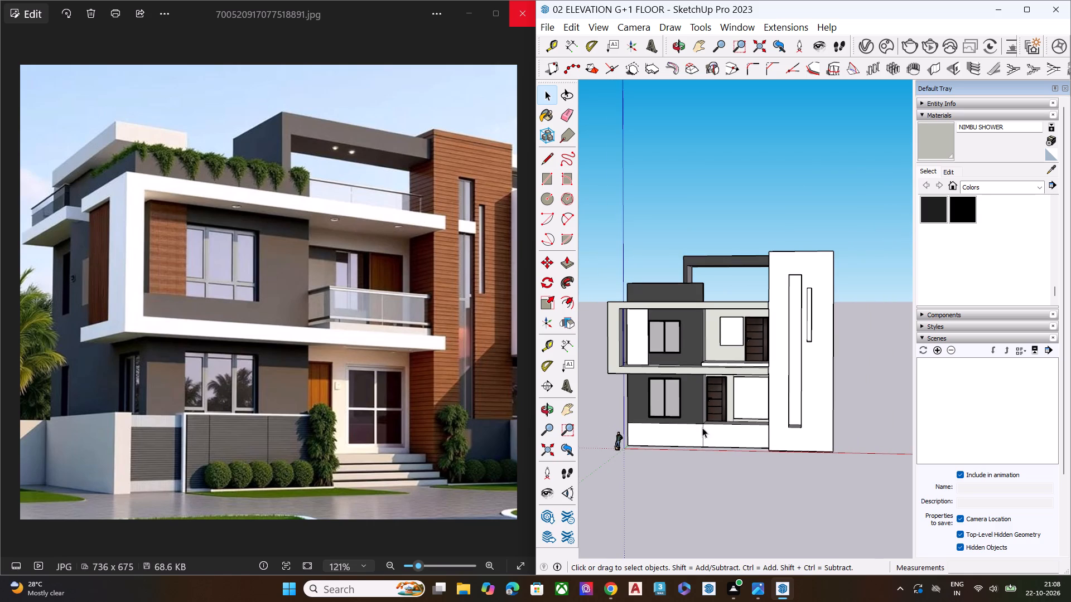
scroll(713, 445, "up", 6)
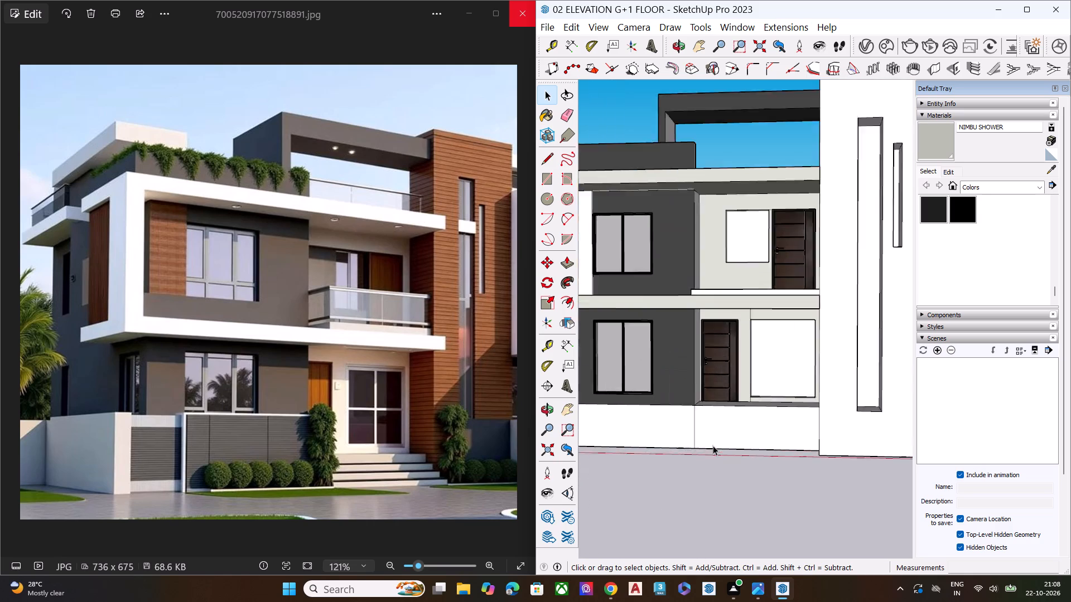
scroll(713, 445, "up", 3)
left_click(604, 336)
key("m")
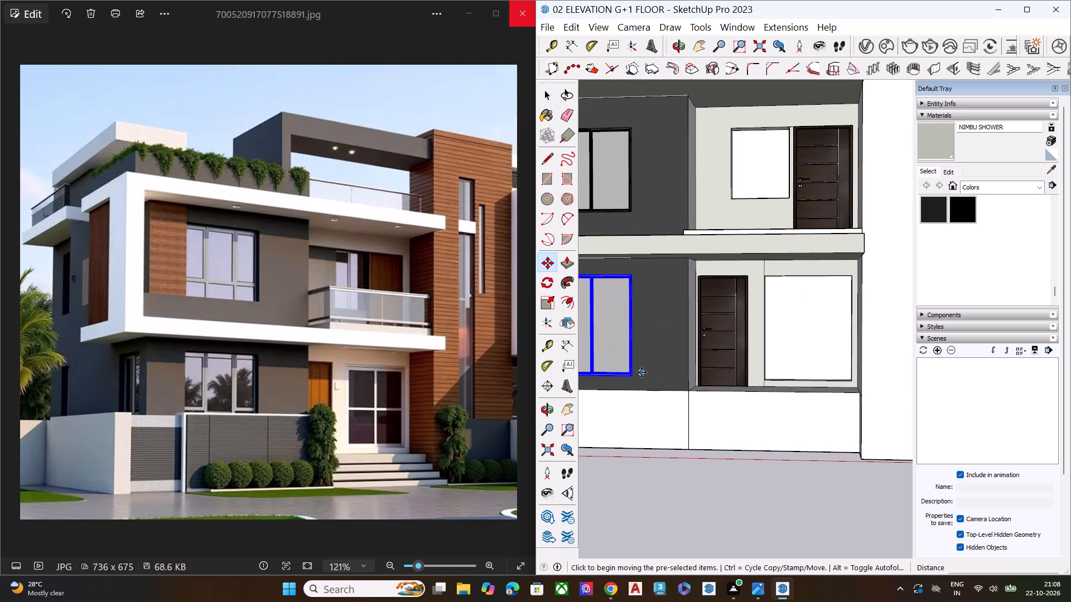
left_click(631, 376)
scroll(760, 402, "down", 6)
middle_click_drag(791, 411, 819, 410)
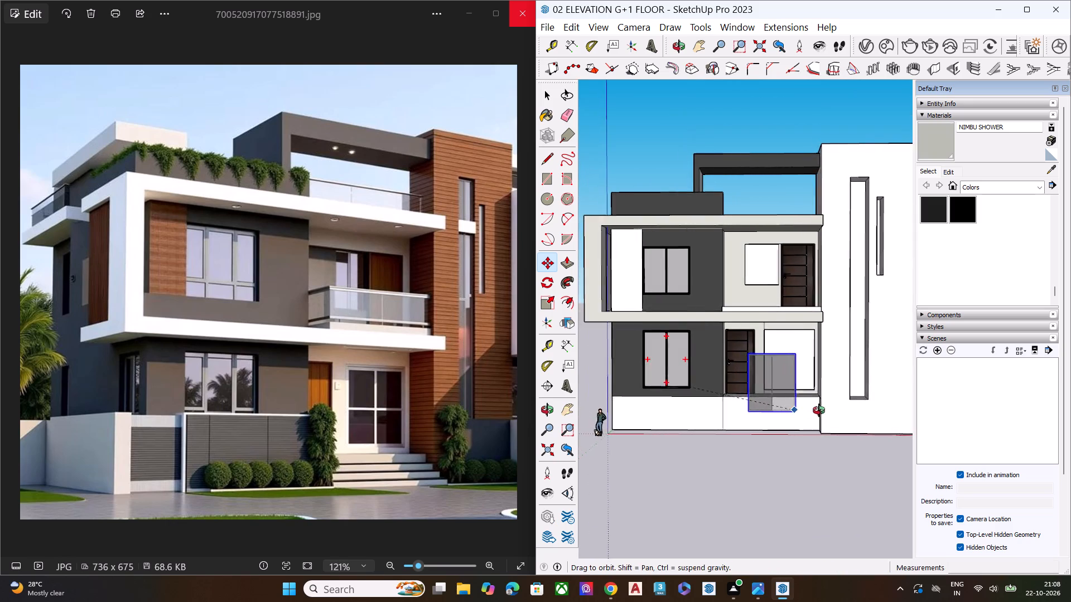
middle_click_drag(819, 410, 823, 411)
scroll(809, 394, "up", 5)
scroll(800, 378, "down", 2)
scroll(800, 378, "up", 3)
scroll(822, 397, "down", 1)
scroll(822, 397, "up", 7)
scroll(832, 397, "down", 1)
scroll(832, 397, "up", 5)
scroll(825, 397, "down", 1)
scroll(824, 397, "up", 4)
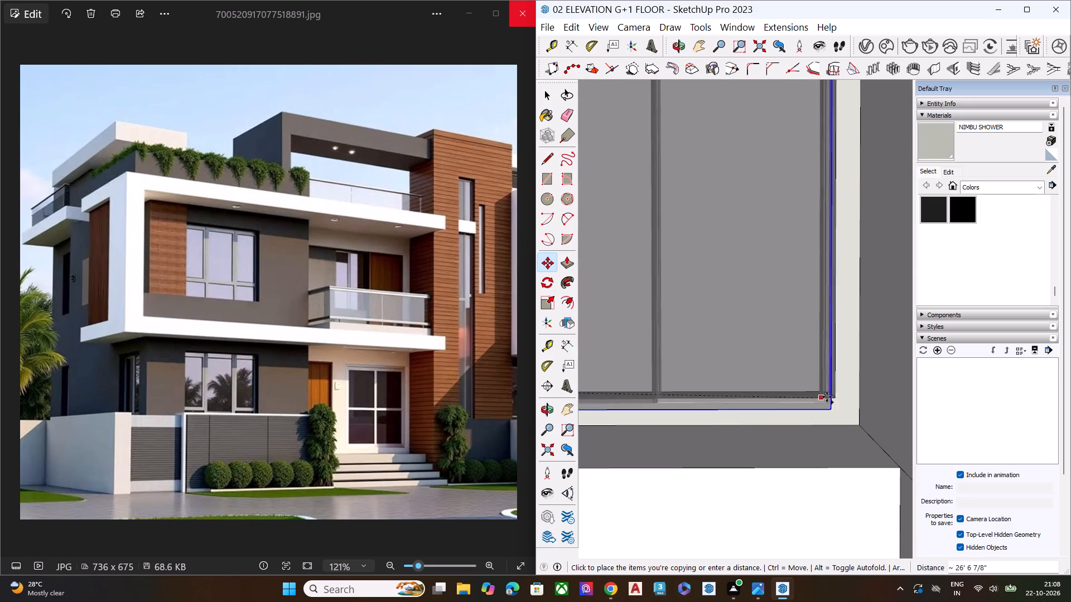
left_click(824, 390)
scroll(834, 402, "up", 1)
scroll(834, 402, "down", 3)
scroll(834, 402, "up", 3)
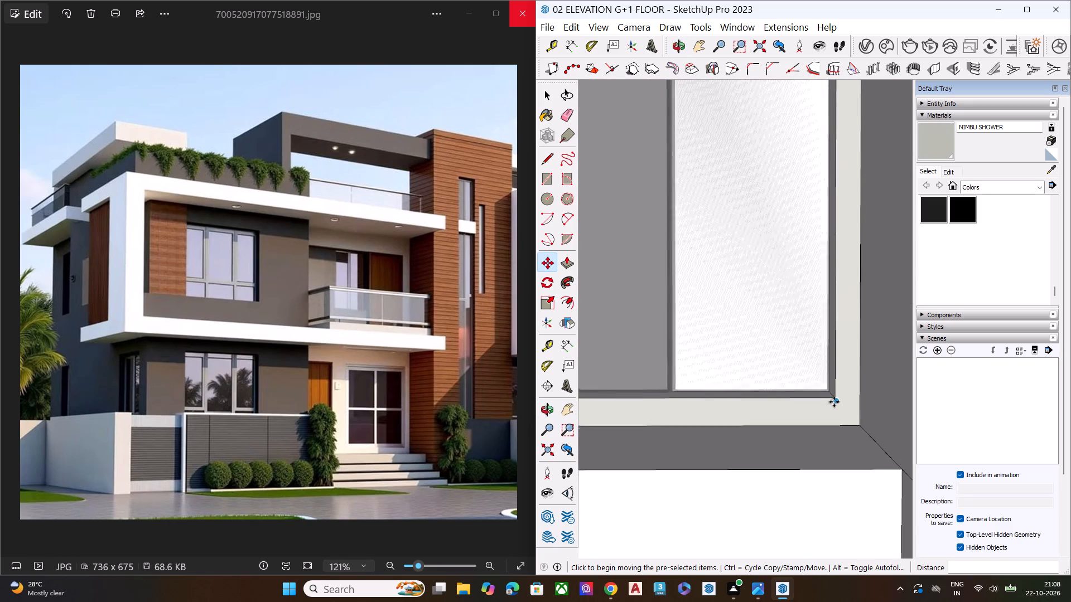
Shift the copied window beside the entrance door toward the opening's far bottom corner, ending with a move of about 3 3/4 inches.
scroll(834, 402, "up", 3)
left_click(826, 387)
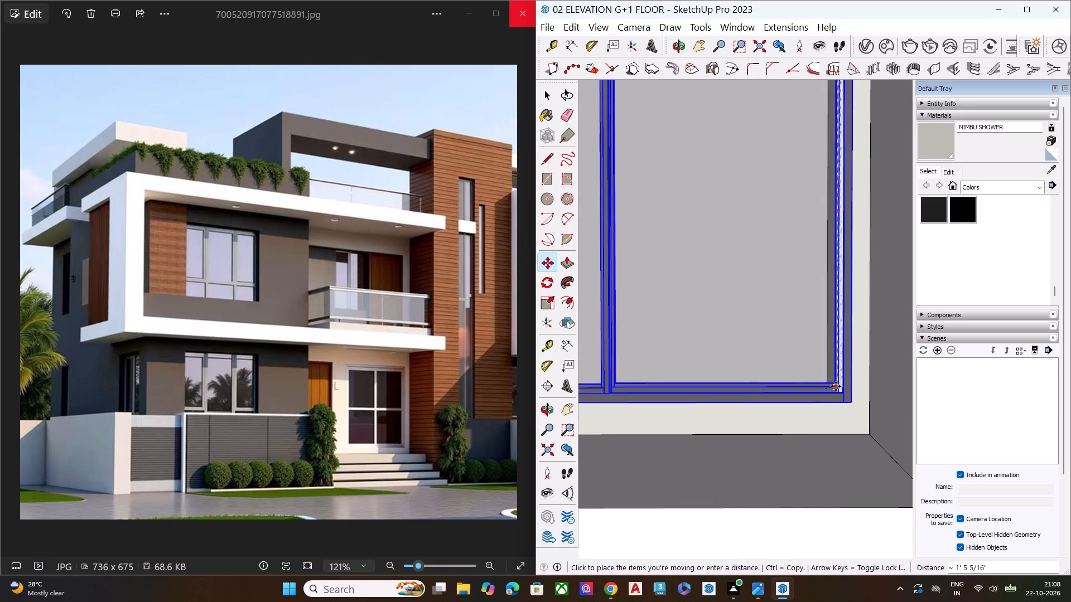
left_click(836, 386)
scroll(848, 407, "up", 3)
scroll(850, 406, "down", 1)
scroll(851, 404, "up", 7)
left_click(857, 399)
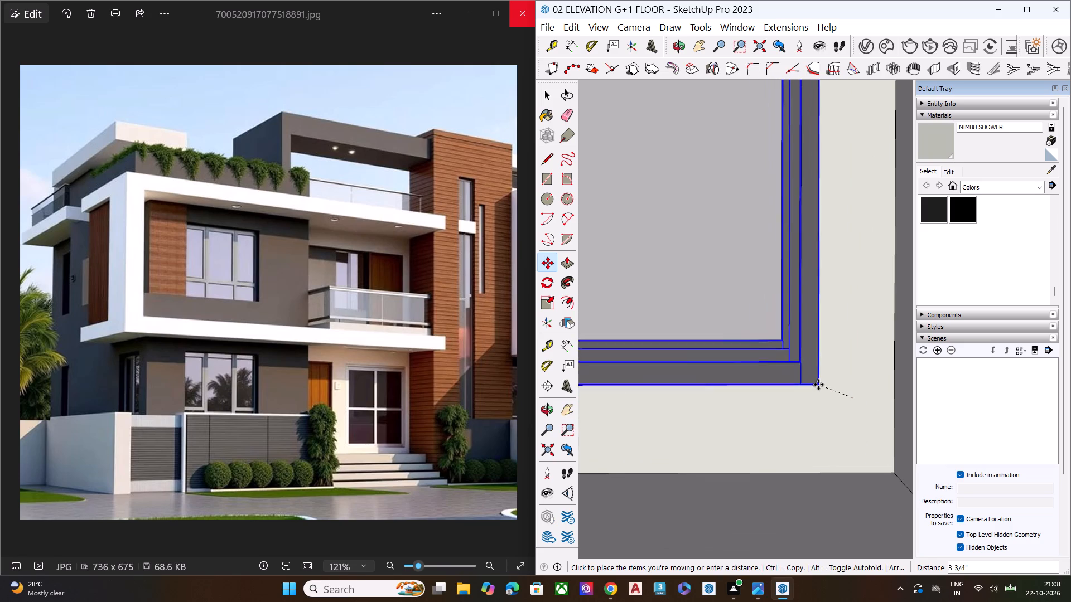
left_click(816, 387)
Move the window about 7/8 inch so its outer bottom frame corner sits exactly on the opening's bottom corner.
middle_click_drag(794, 400, 796, 370)
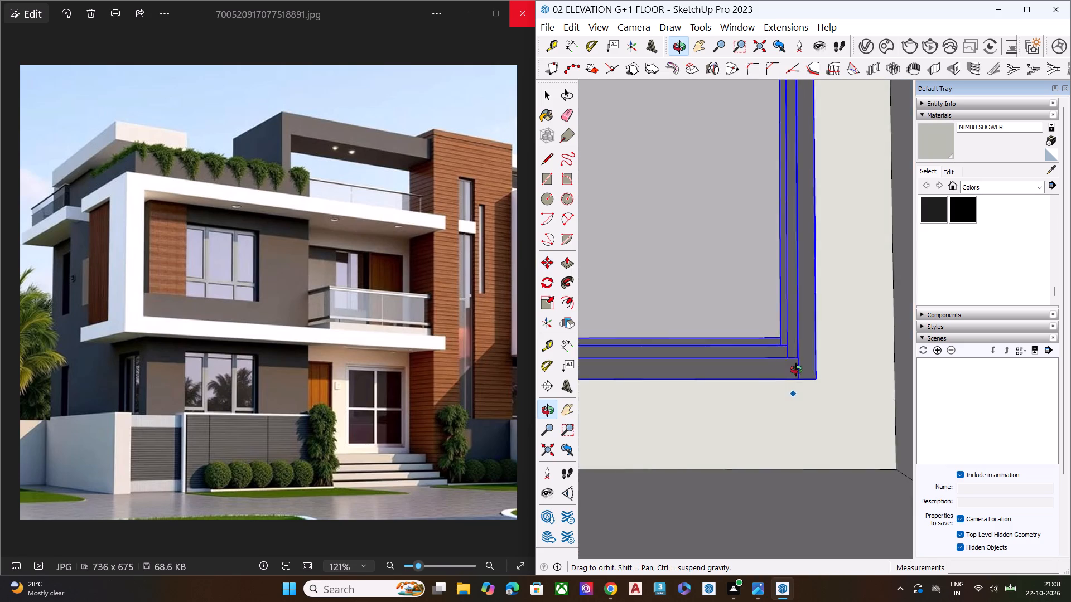
middle_click_drag(796, 370, 813, 367)
scroll(808, 368, "up", 4)
scroll(817, 368, "down", 2)
scroll(819, 370, "up", 2)
scroll(834, 376, "down", 1)
scroll(835, 376, "up", 3)
middle_click_drag(842, 382, 923, 347)
scroll(882, 358, "up", 7)
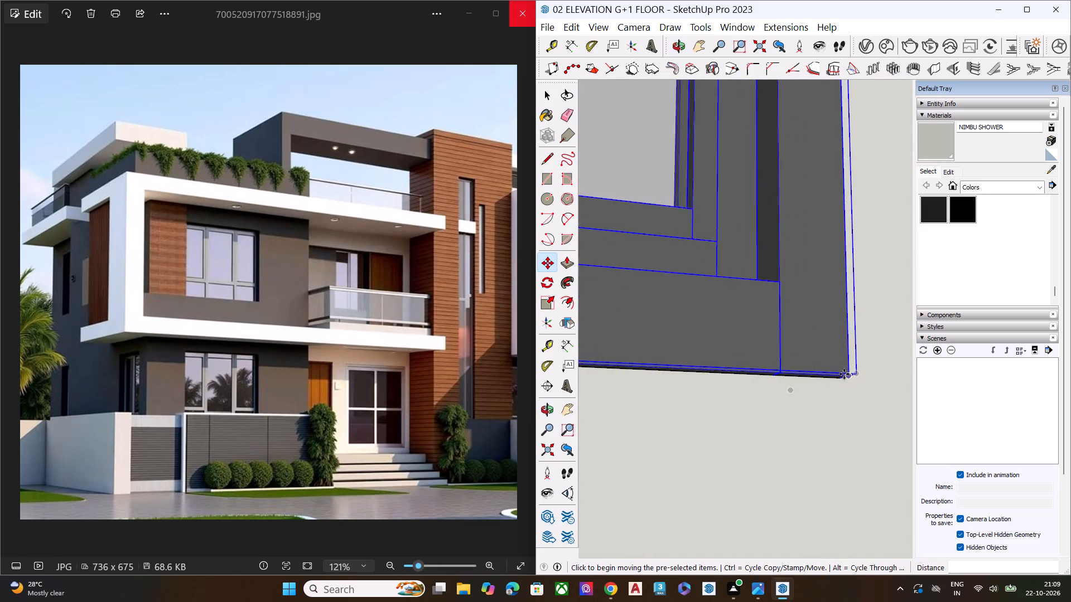
scroll(844, 374, "up", 5)
middle_click_drag(860, 358, 659, 333)
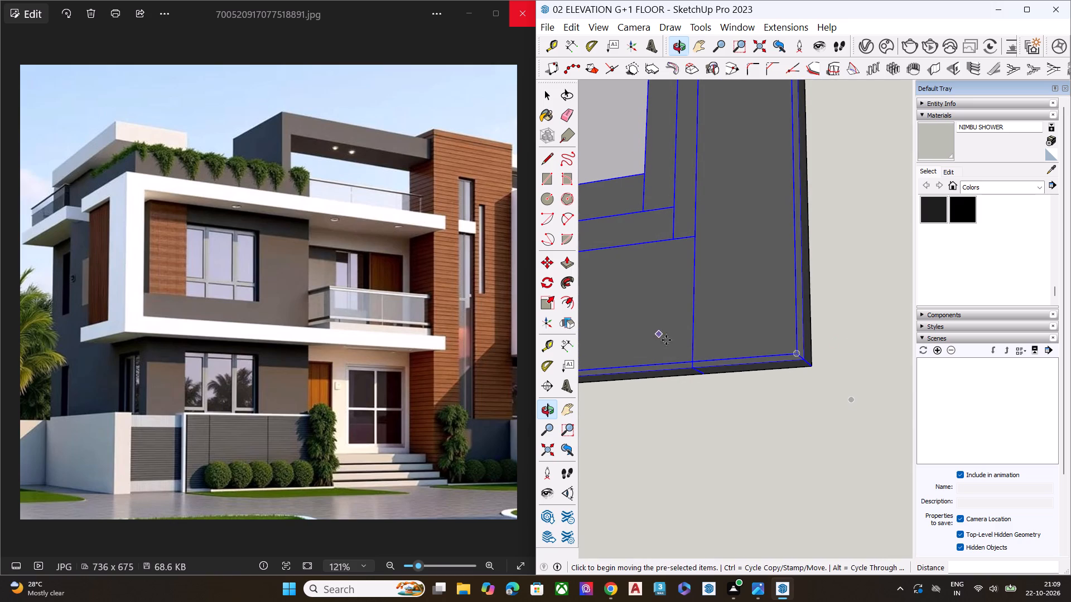
left_click(793, 356)
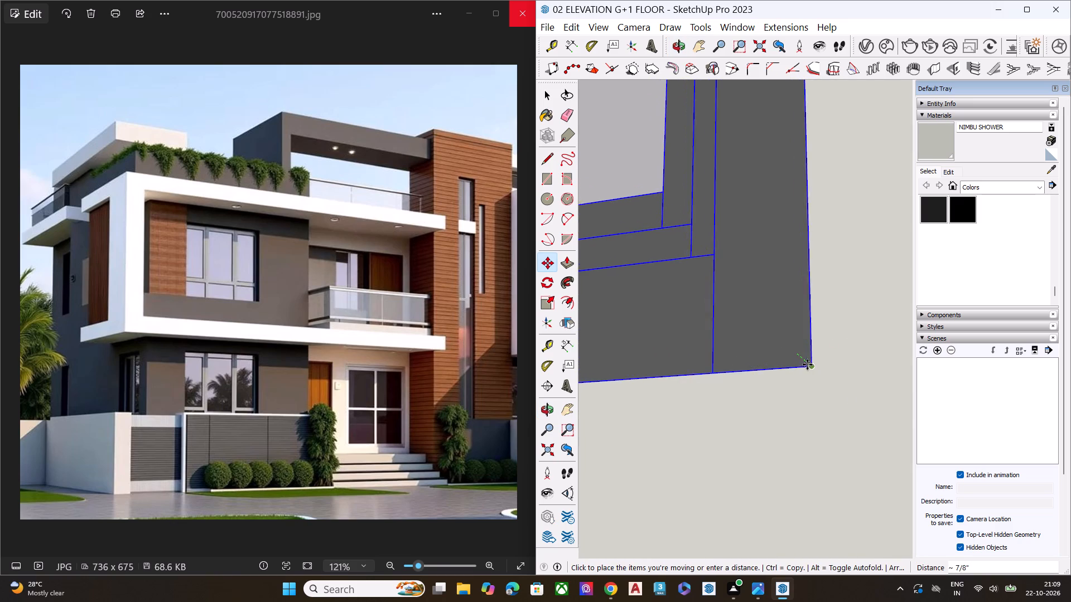
left_click(808, 366)
key("space")
scroll(847, 439, "down", 1)
scroll(848, 439, "up", 2)
scroll(852, 445, "down", 9)
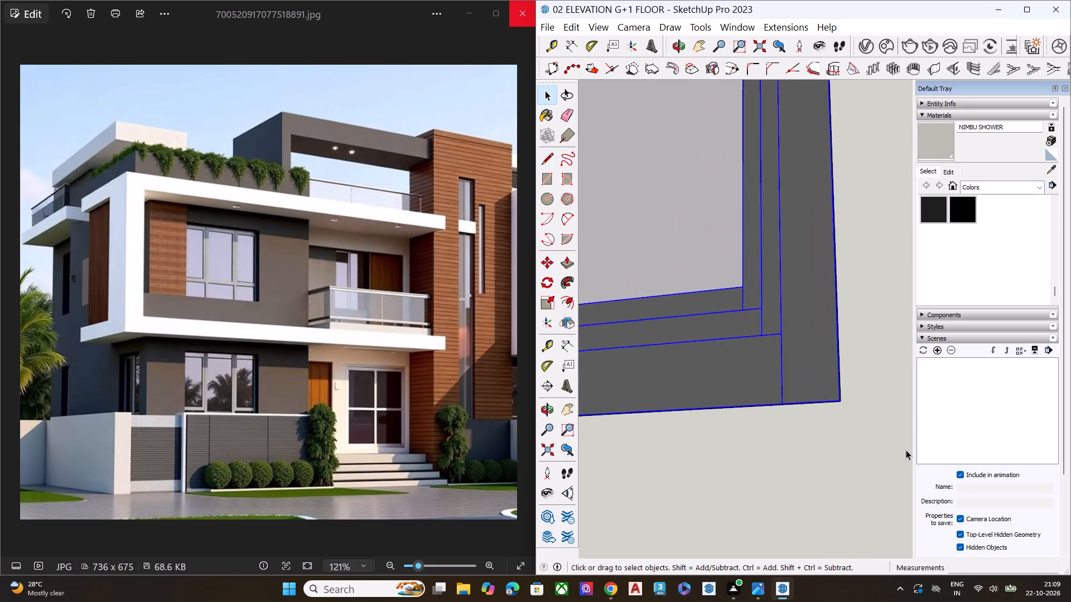
scroll(906, 450, "down", 5)
scroll(842, 421, "down", 8)
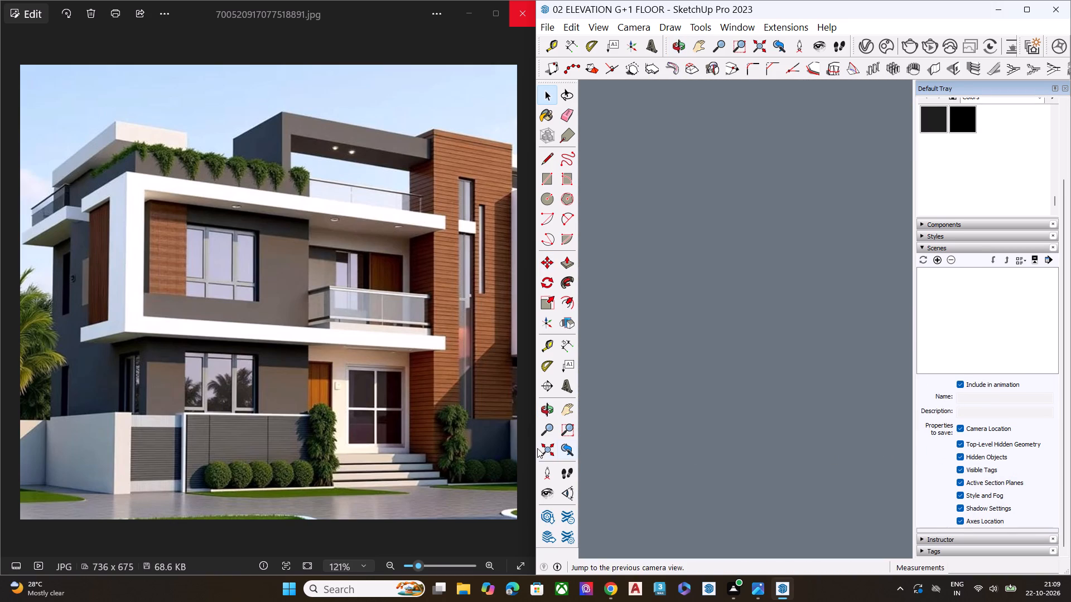
Scale the window beside the entrance door wider until its frame meets the opening's side edge nearest the door.
left_click(549, 448)
scroll(732, 448, "down", 6)
middle_click_drag(703, 411, 807, 457)
scroll(760, 397, "up", 6)
scroll(716, 386, "down", 1)
scroll(711, 387, "up", 2)
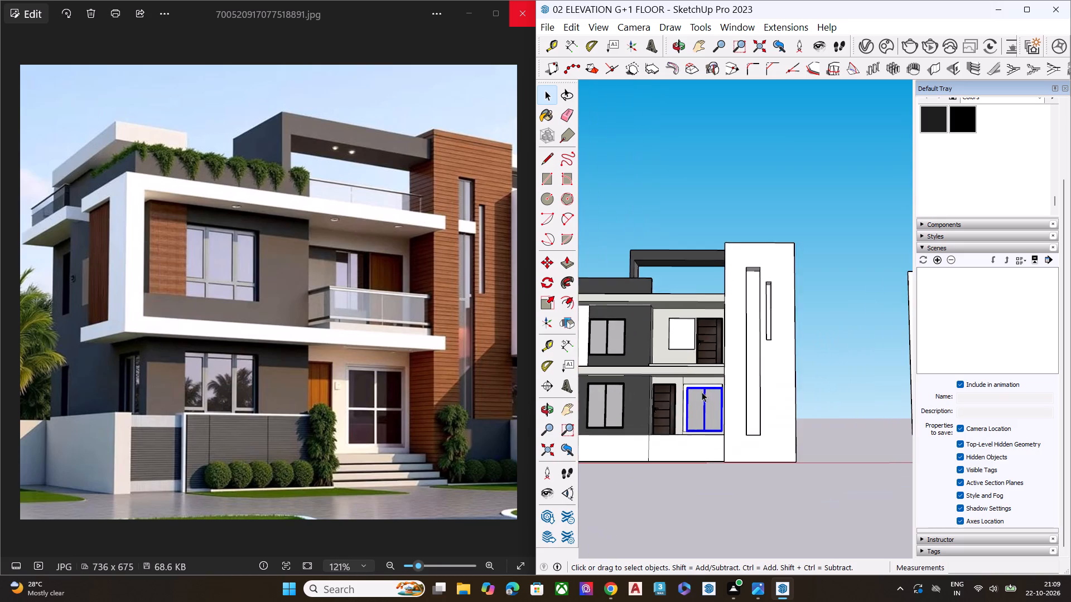
scroll(660, 394, "up", 7)
scroll(703, 431, "up", 7)
scroll(706, 432, "down", 1)
scroll(706, 432, "up", 2)
key("s")
scroll(727, 410, "up", 8)
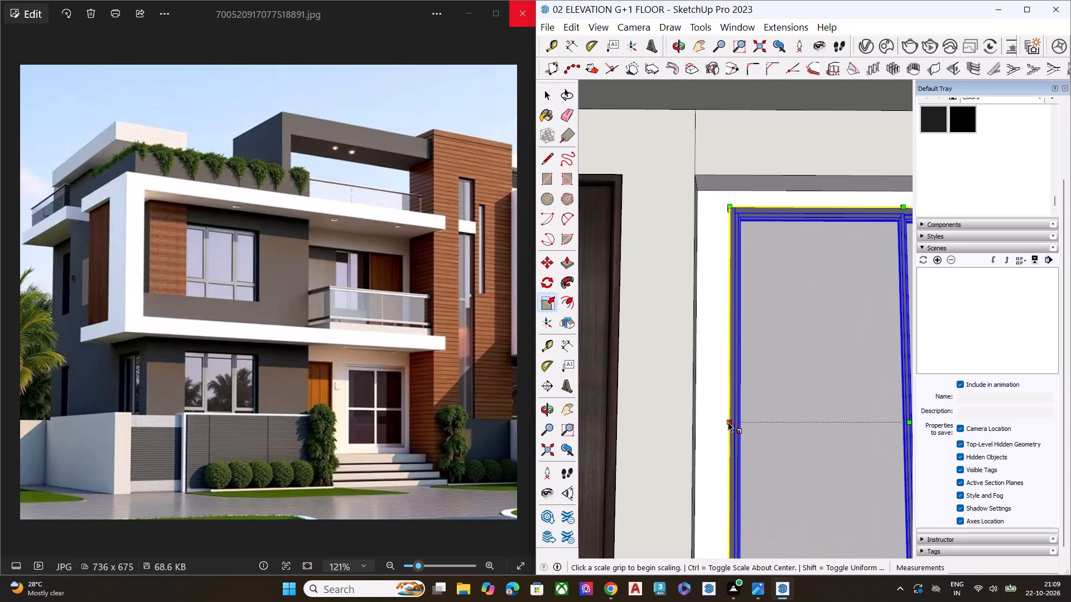
scroll(734, 441, "up", 7)
middle_click_drag(734, 420, 771, 484)
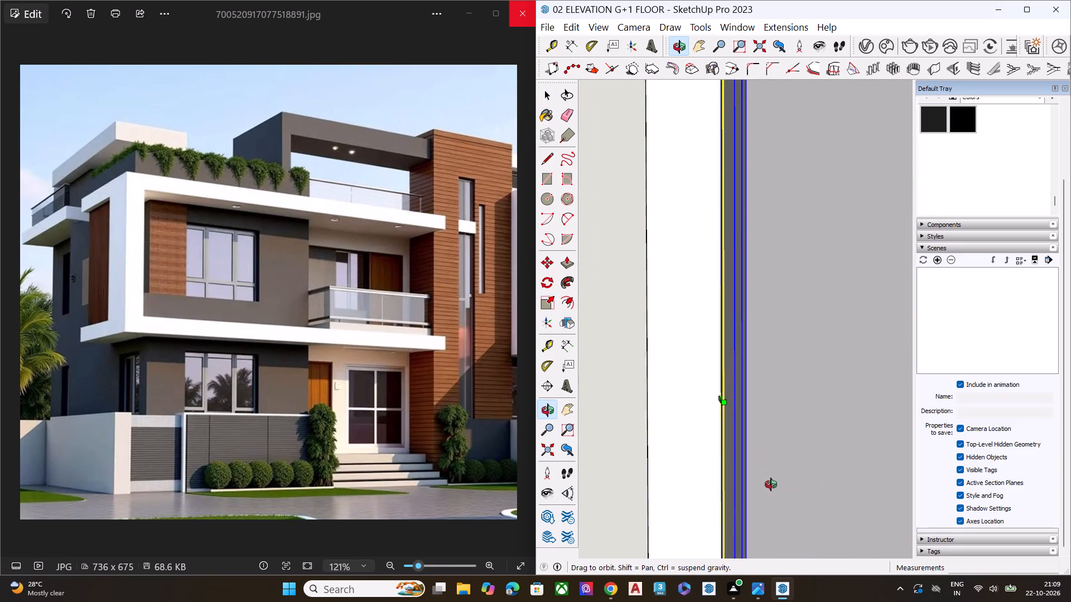
middle_click_drag(771, 484, 779, 563)
scroll(701, 397, "up", 3)
left_click(731, 398)
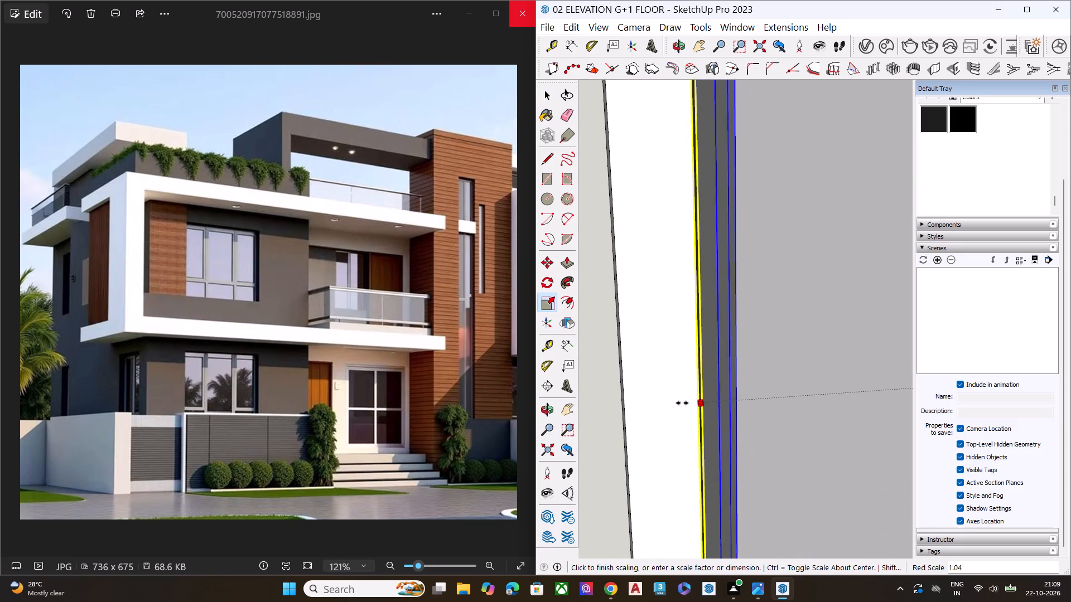
left_click(623, 407)
scroll(626, 438, "down", 9)
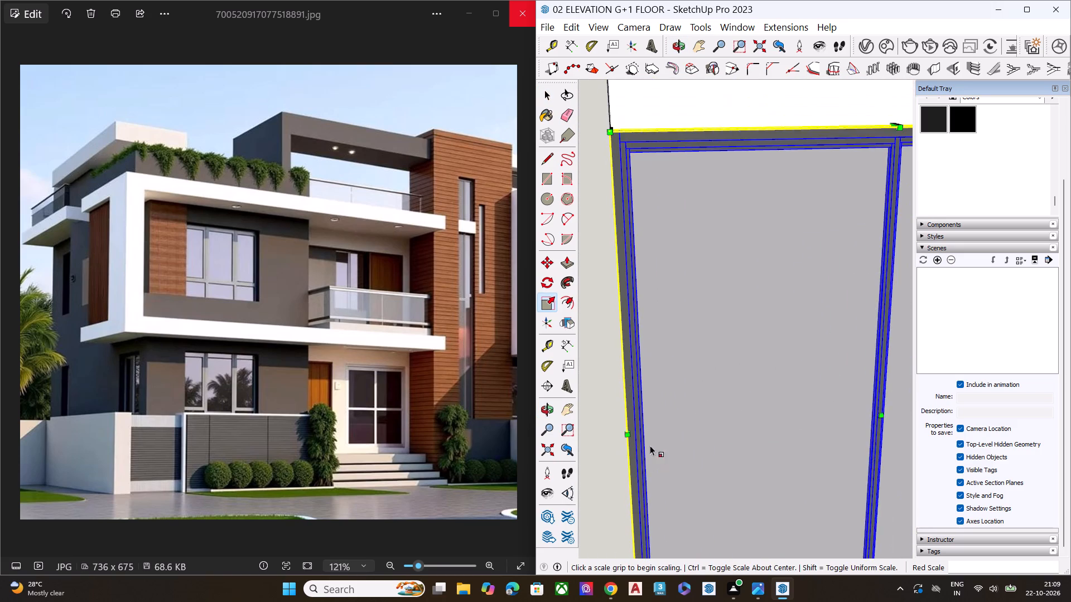
Scale the same window's height upward to about 1.08 to meet the opening's top edge, and deselect it.
scroll(607, 426, "down", 5)
scroll(597, 428, "up", 1)
scroll(597, 428, "down", 4)
middle_click_drag(721, 431, 700, 345)
scroll(729, 265, "up", 3)
scroll(730, 262, "down", 2)
scroll(730, 262, "up", 5)
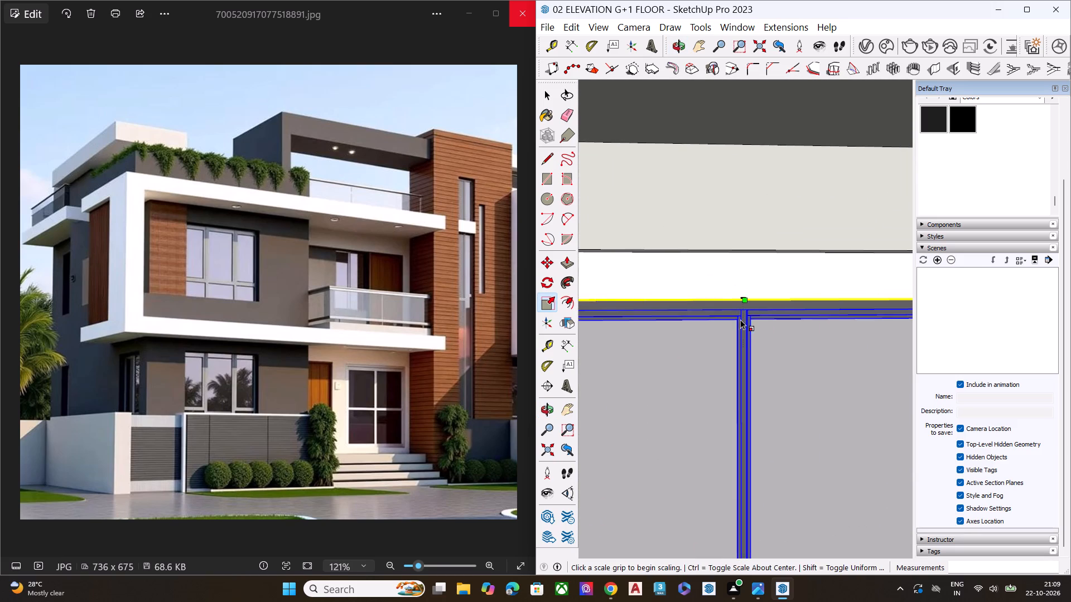
middle_click_drag(745, 329, 770, 364)
scroll(746, 318, "up", 6)
scroll(740, 308, "down", 1)
scroll(739, 308, "up", 2)
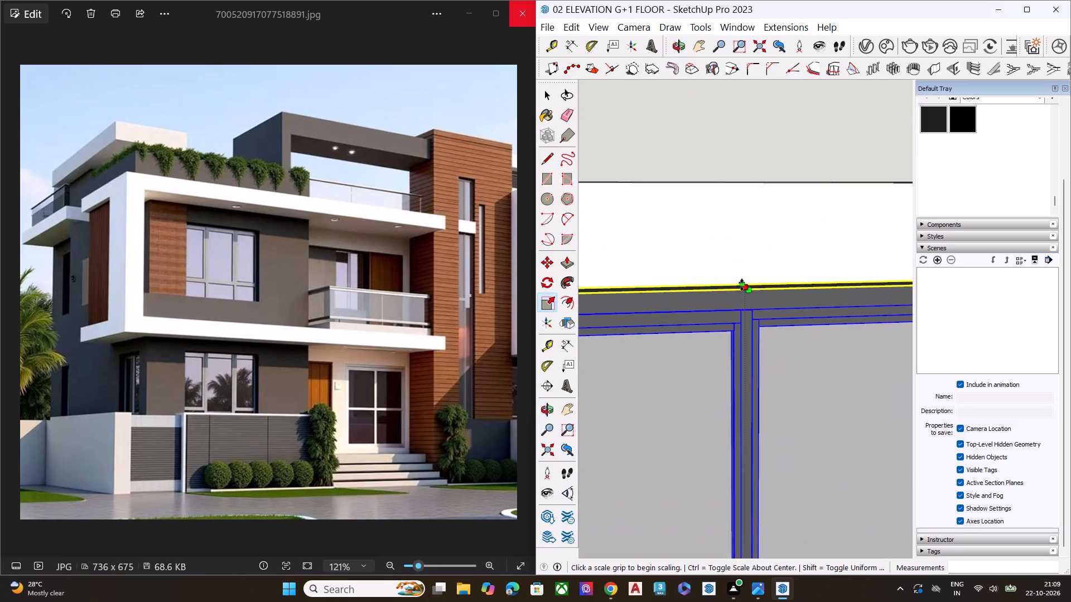
left_click(742, 285)
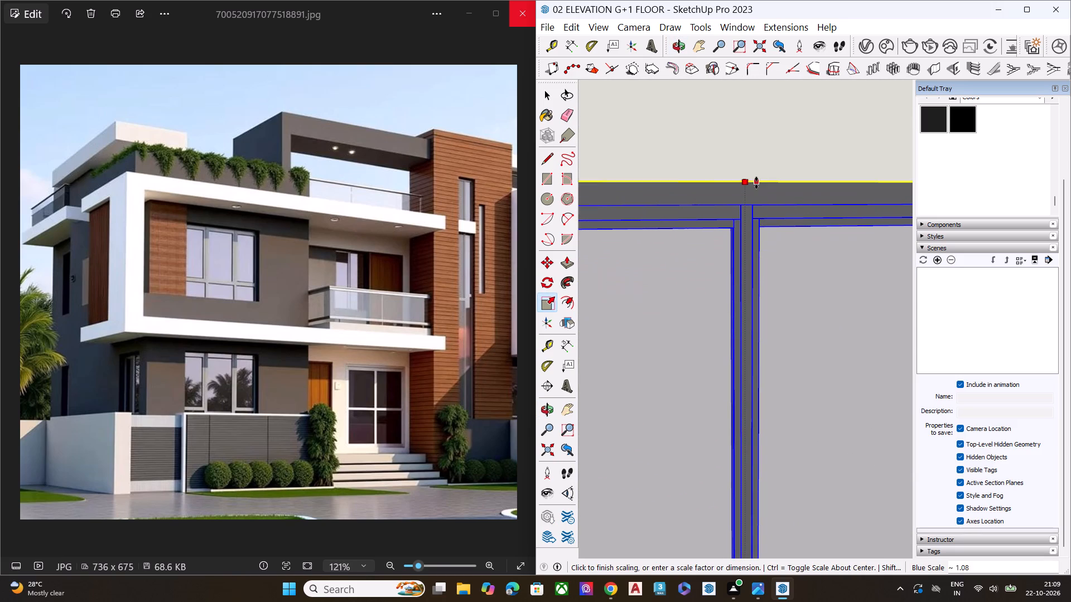
left_click(757, 181)
key("space")
scroll(679, 285, "down", 2)
scroll(680, 287, "up", 2)
scroll(681, 287, "down", 1)
scroll(681, 287, "up", 1)
scroll(681, 287, "down", 7)
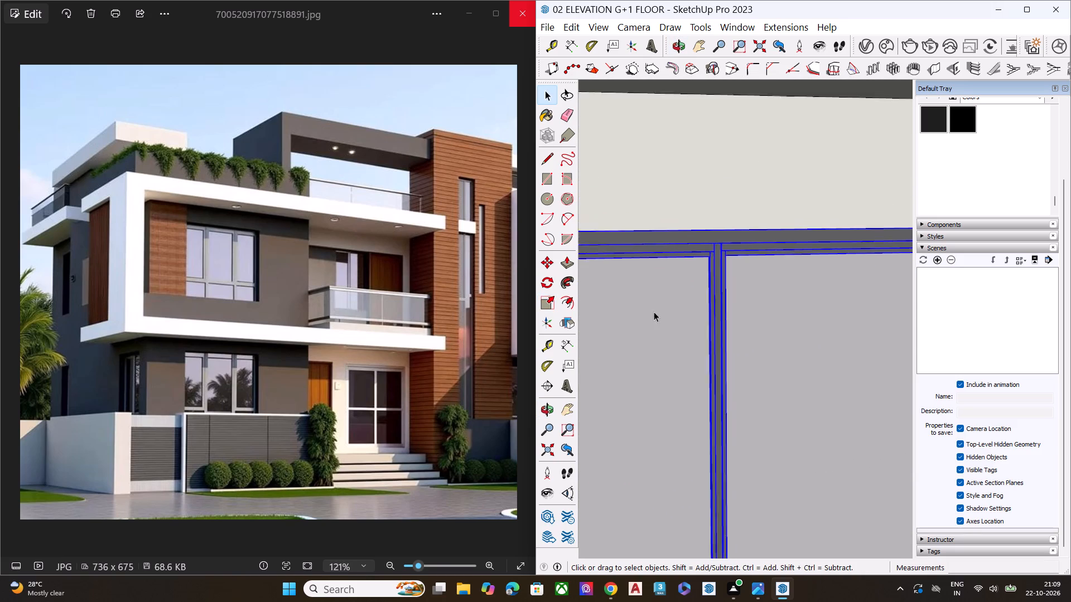
scroll(654, 312, "down", 7)
scroll(769, 276, "down", 6)
scroll(713, 295, "down", 8)
scroll(733, 343, "down", 9)
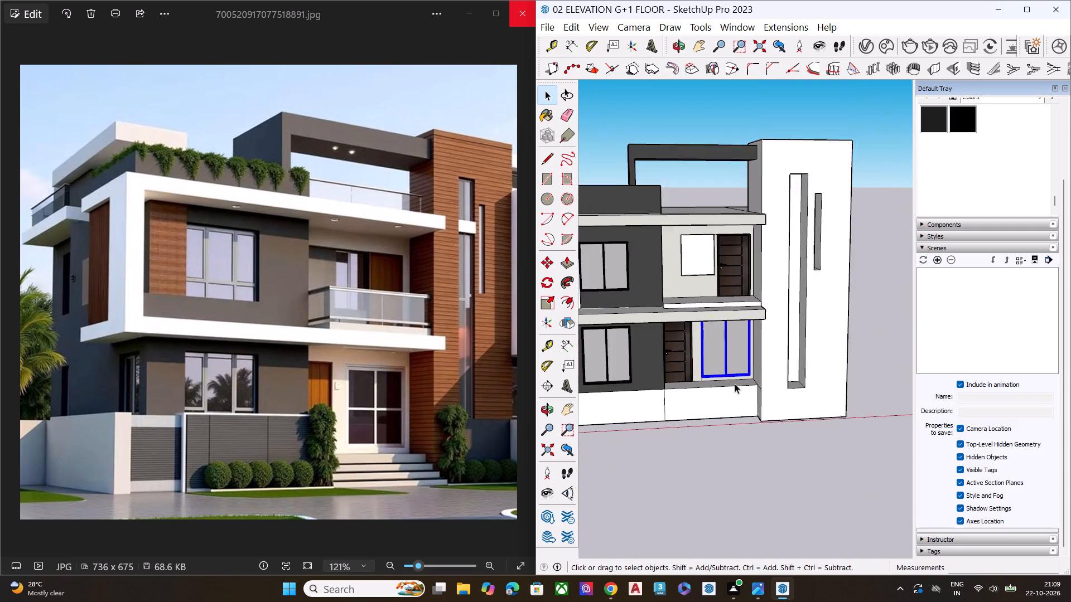
left_click(740, 484)
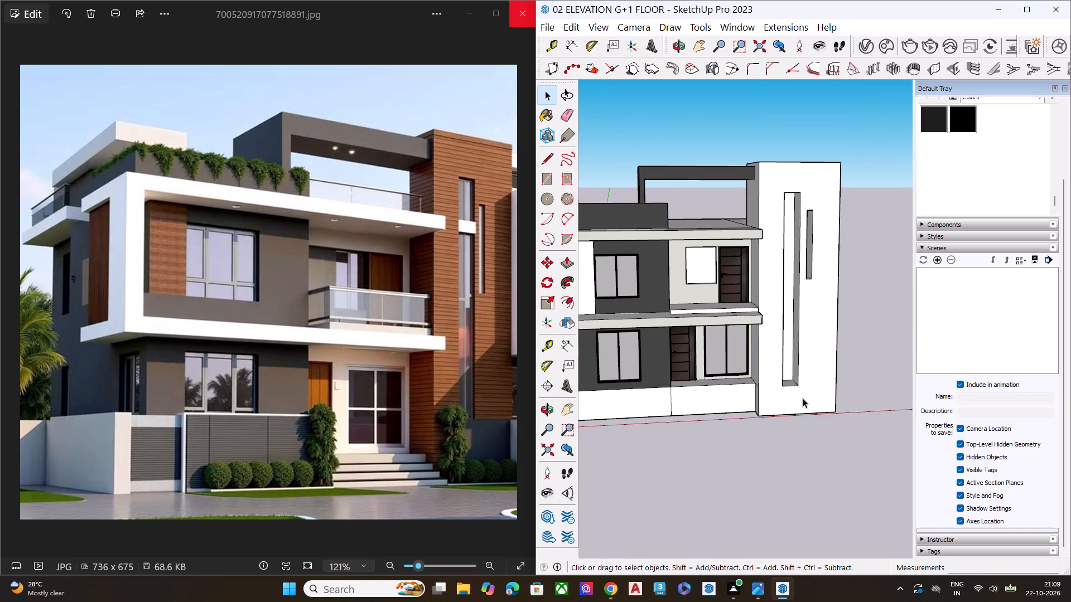
Offset the edges of the tall freestanding strip beside the house inward as a thin frame, and select the inner face.
scroll(625, 404, "down", 7)
scroll(814, 320, "up", 5)
scroll(807, 306, "down", 1)
scroll(807, 306, "up", 6)
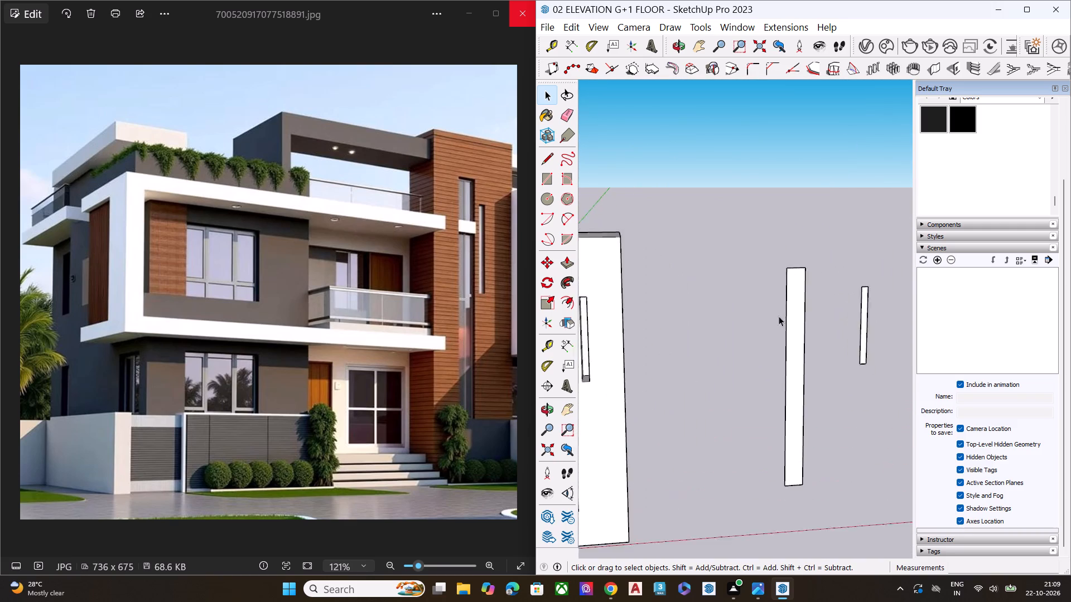
scroll(779, 316, "up", 7)
double_click(807, 307)
scroll(807, 307, "up", 2)
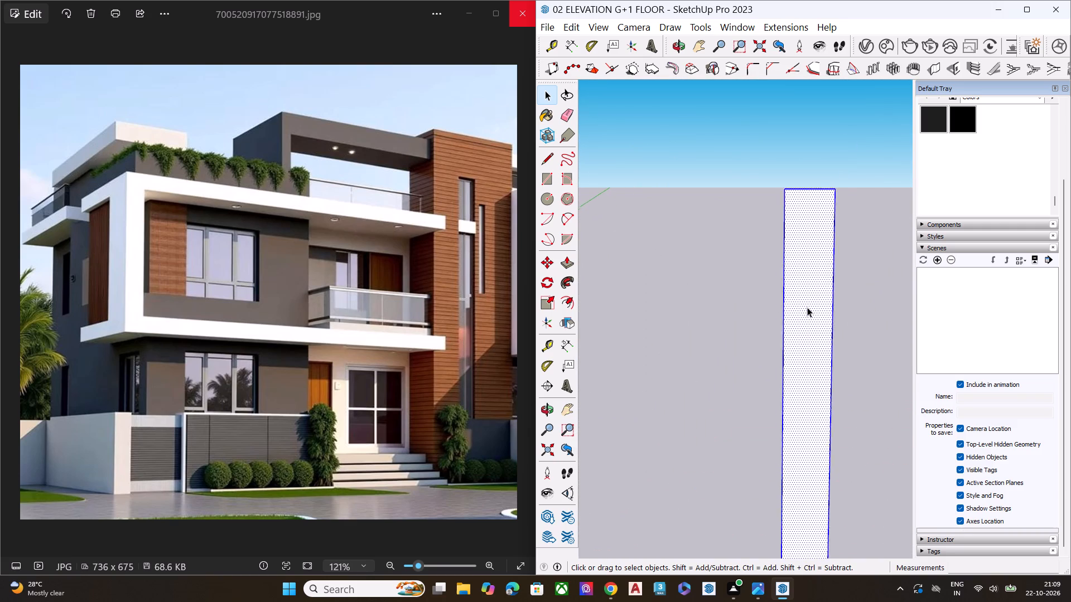
scroll(807, 307, "up", 3)
key("f")
left_click(807, 307)
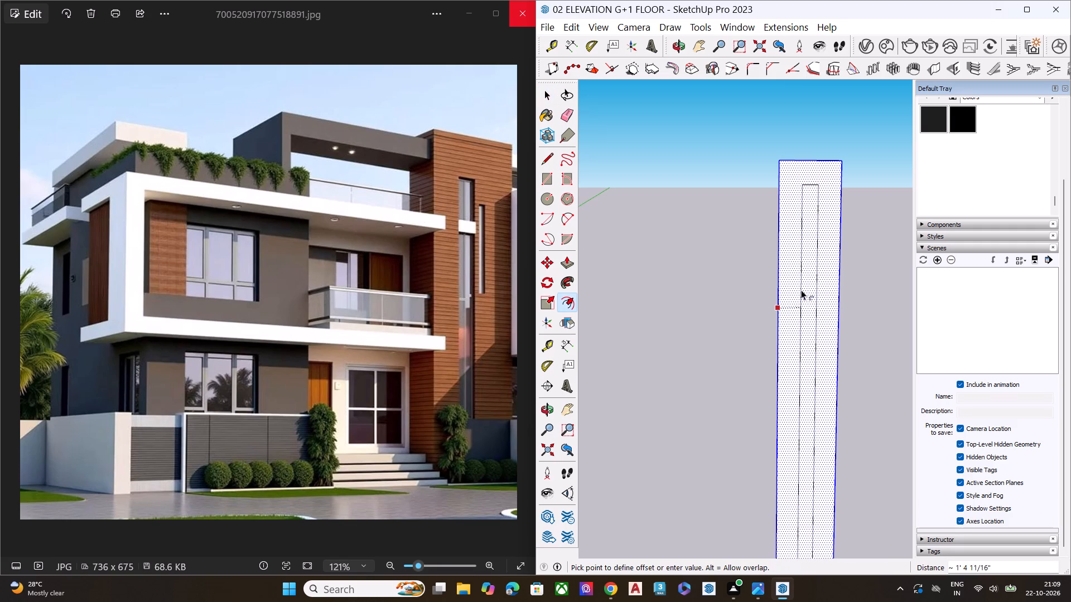
left_click(783, 206)
key("space")
double_click(805, 226)
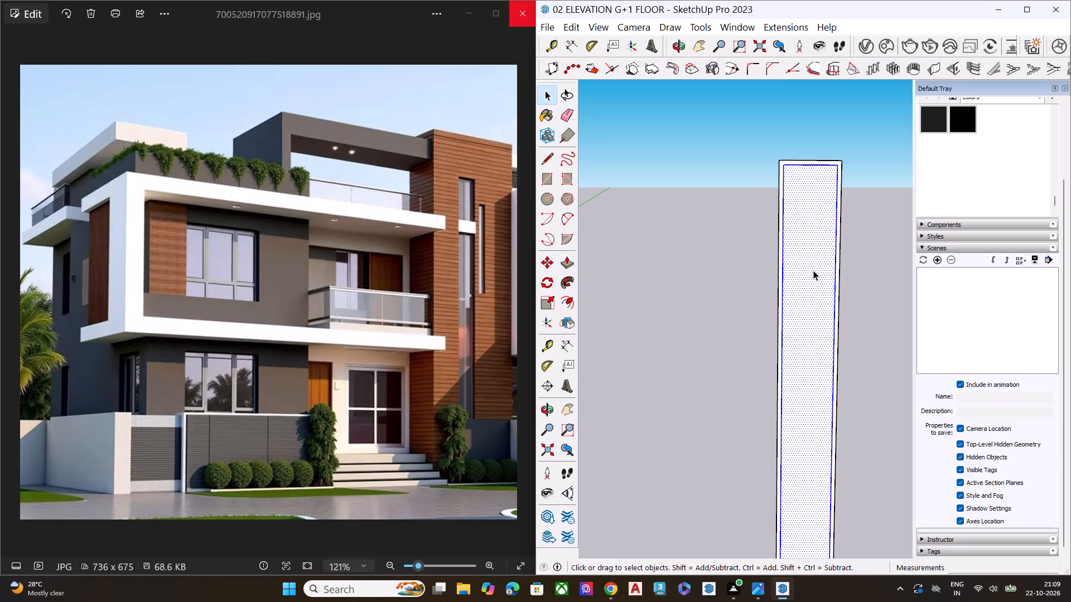
Compare the framed tall strip with the tower's vertical slot openings.
middle_click_drag(804, 273, 718, 288)
scroll(765, 186, "up", 7)
scroll(775, 203, "down", 8)
scroll(709, 214, "up", 3)
scroll(718, 211, "down", 1)
scroll(732, 208, "up", 2)
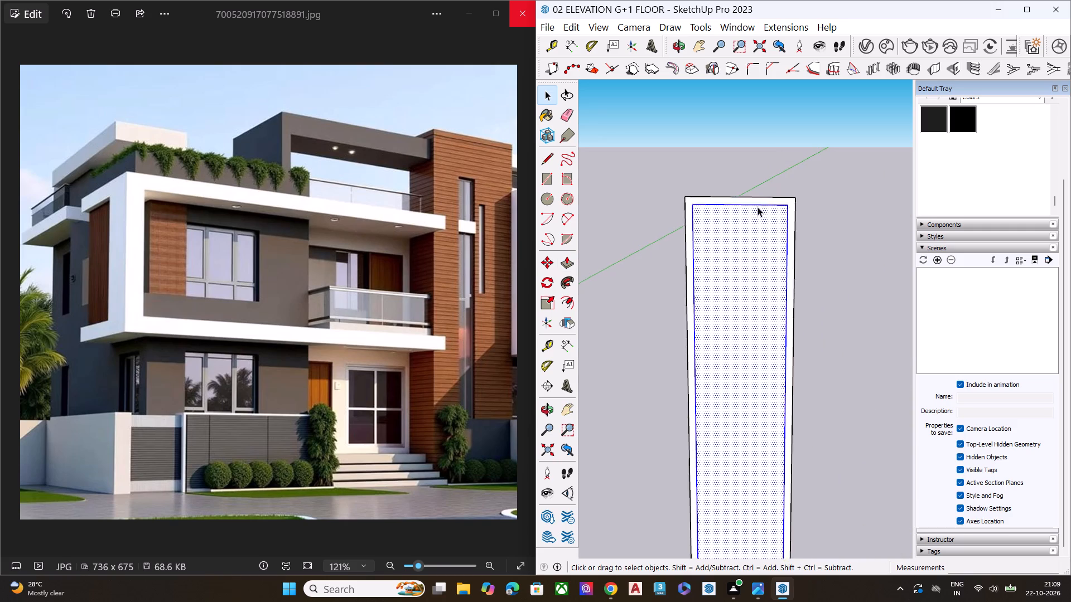
scroll(758, 207, "up", 4)
scroll(771, 213, "down", 9)
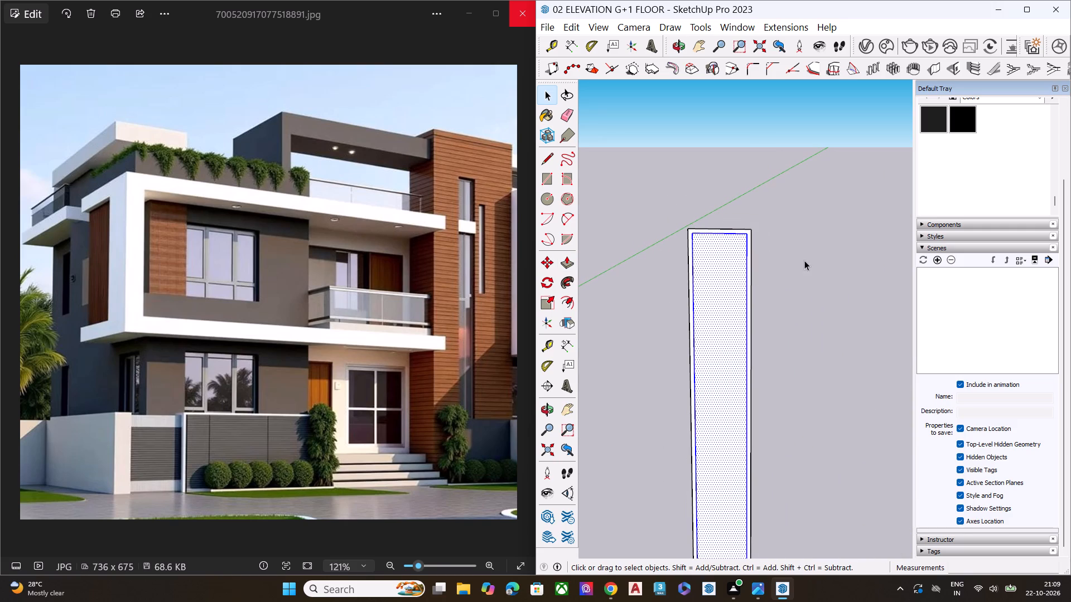
scroll(825, 262, "down", 13)
scroll(855, 300, "down", 1)
scroll(856, 307, "up", 2)
scroll(857, 308, "down", 7)
scroll(637, 363, "up", 2)
scroll(638, 362, "down", 1)
scroll(638, 362, "up", 3)
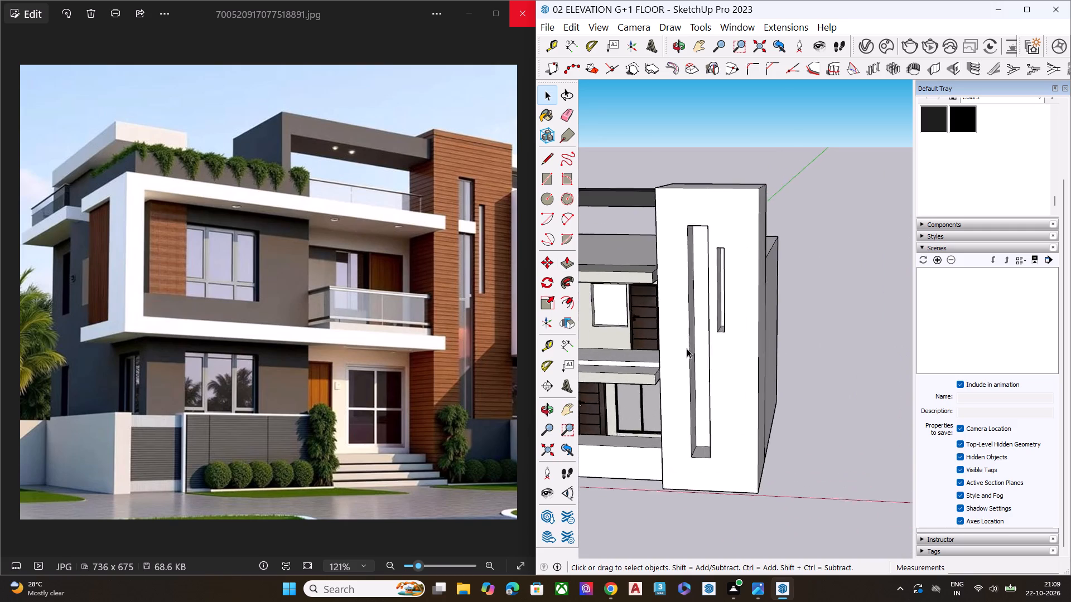
scroll(687, 348, "up", 4)
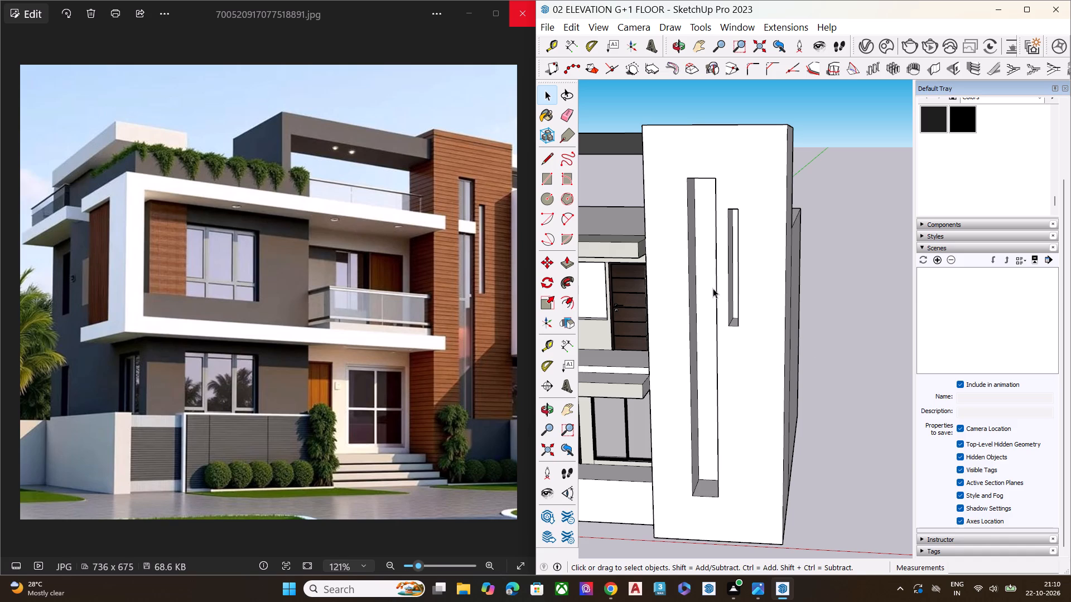
scroll(714, 288, "down", 8)
scroll(907, 276, "up", 2)
scroll(907, 276, "down", 1)
scroll(907, 276, "up", 7)
scroll(827, 273, "up", 8)
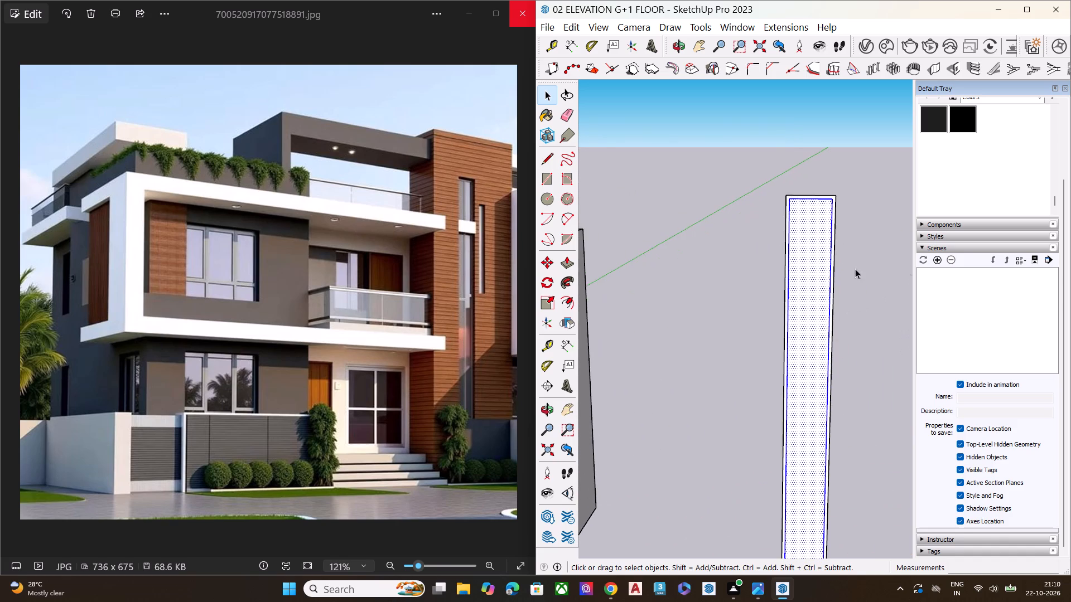
Paint the tall strip's inner face with Translucent Glass Gray from the Glass and Mirrors materials.
left_click(951, 249)
left_click(934, 172)
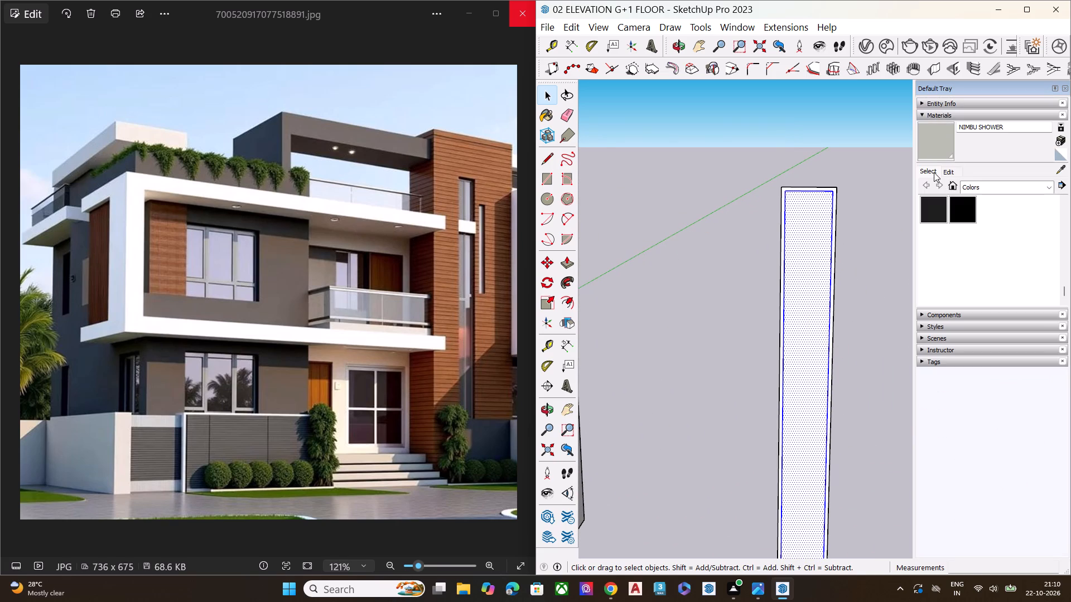
left_click(966, 186)
left_click(989, 232)
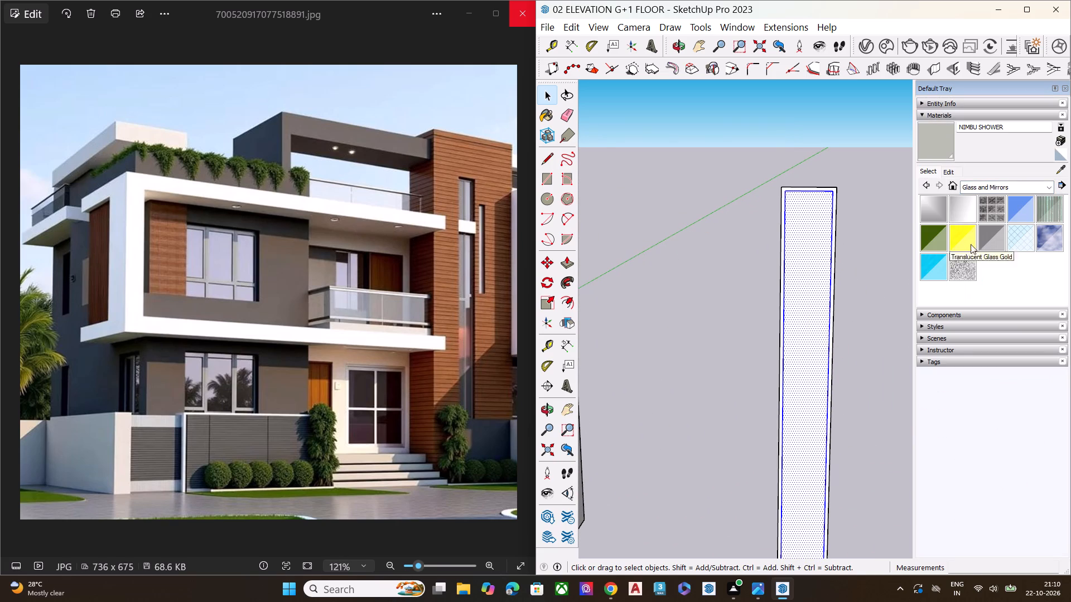
left_click(988, 234)
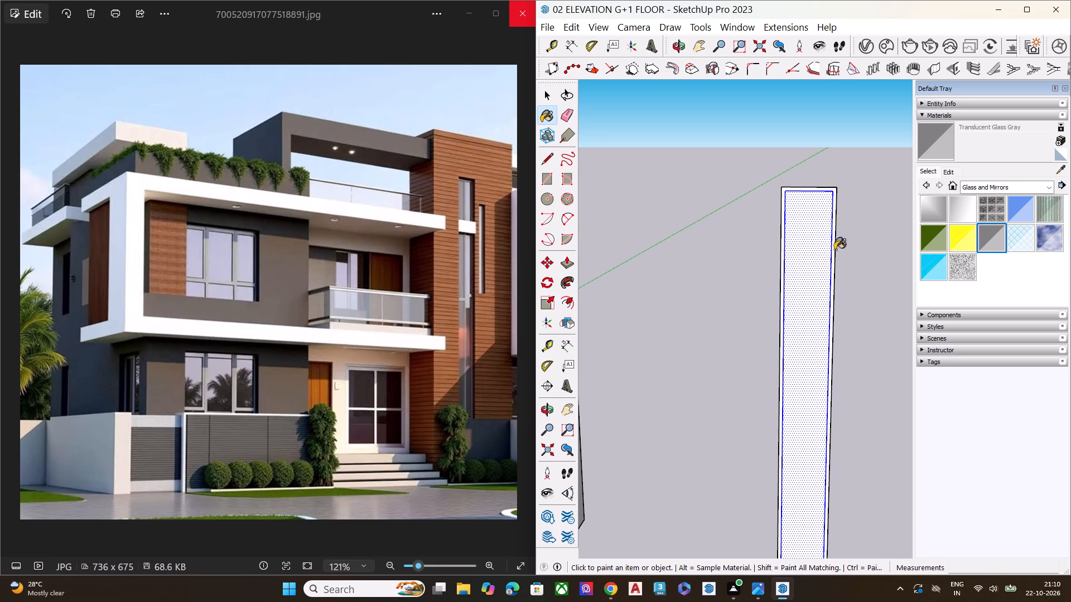
left_click(818, 252)
Inspect the house and tower from the side and front, together with the freestanding slot strips.
middle_click_drag(832, 273, 436, 289)
middle_click_drag(702, 281, 499, 298)
scroll(702, 281, "down", 1)
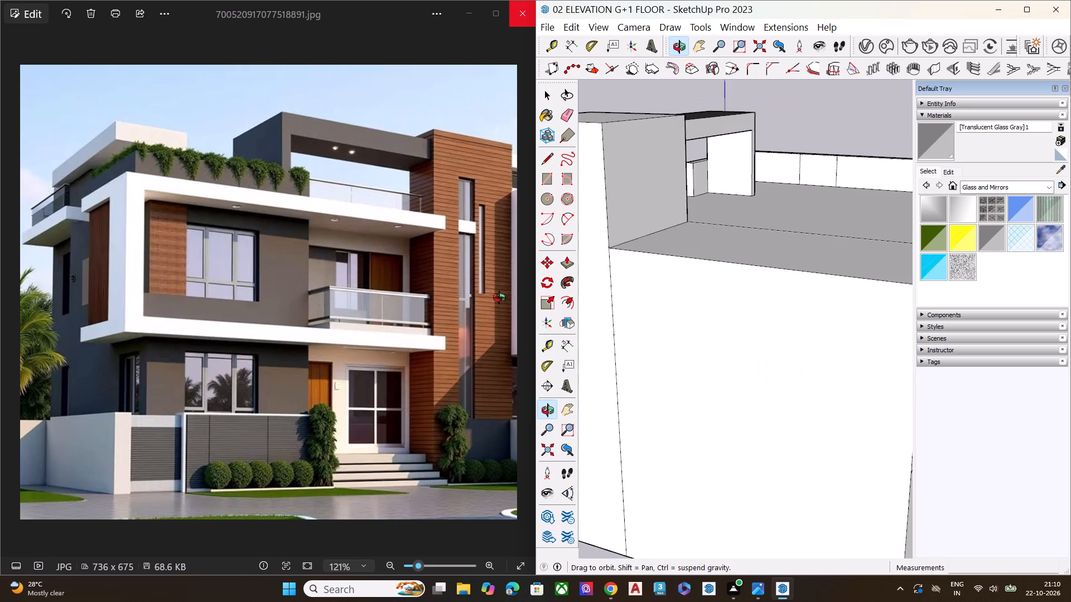
middle_click_drag(499, 298, 495, 298)
scroll(780, 274, "down", 3)
scroll(785, 280, "up", 2)
scroll(785, 280, "down", 4)
scroll(809, 286, "up", 1)
scroll(809, 287, "down", 7)
scroll(620, 303, "up", 13)
left_click(632, 280)
key("space")
middle_click_drag(616, 297, 809, 309)
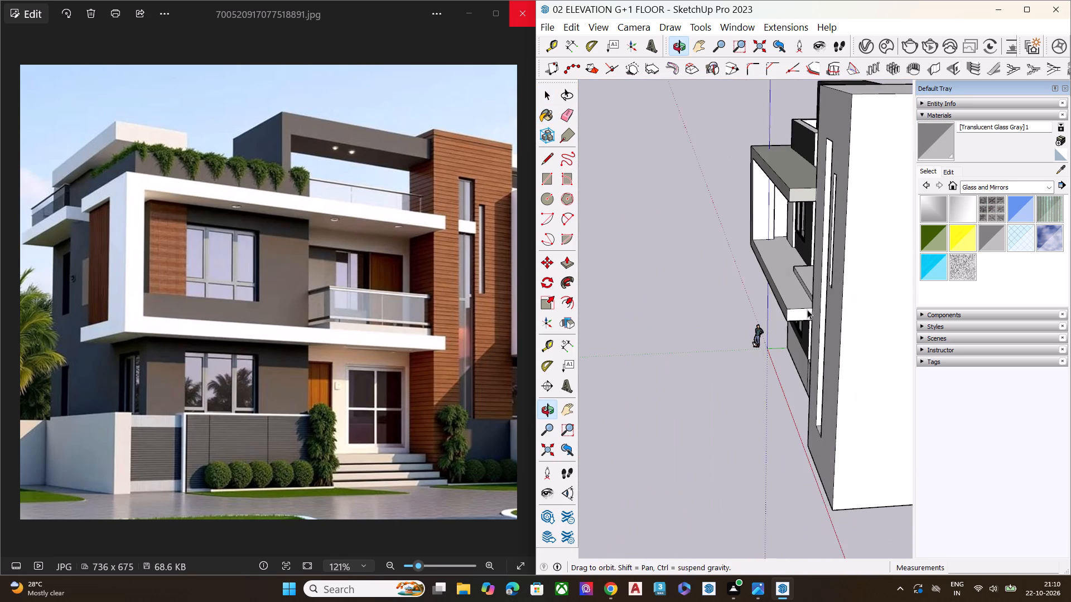
scroll(646, 325, "down", 1)
key("space")
left_click(643, 346)
scroll(632, 352, "down", 2)
scroll(628, 355, "up", 3)
scroll(627, 355, "down", 7)
middle_click_drag(710, 385, 895, 367)
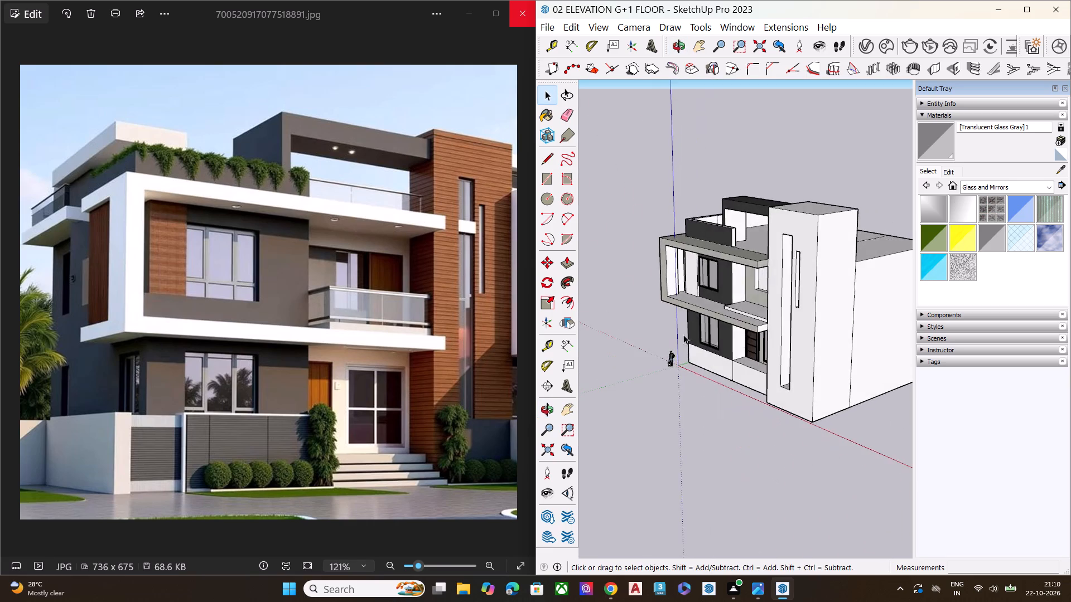
scroll(662, 338, "down", 5)
scroll(653, 339, "up", 1)
scroll(653, 339, "down", 4)
middle_click_drag(701, 380, 896, 379)
scroll(915, 299, "up", 3)
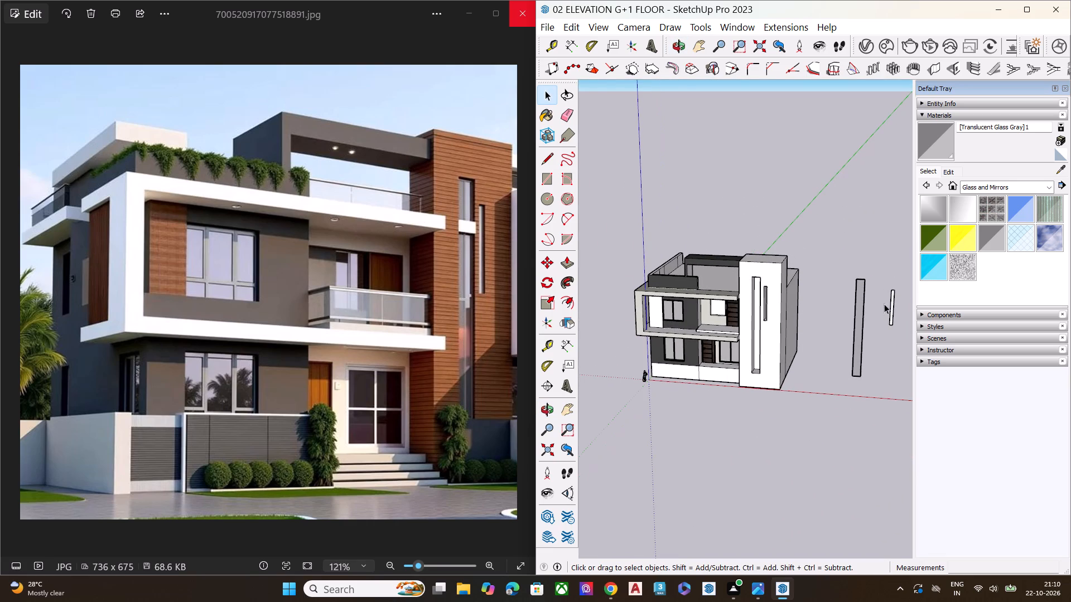
Paint the front of the tall freestanding strip's frame with Color M07 from the Colors materials.
left_click(984, 183)
scroll(995, 277, "up", 5)
scroll(995, 277, "down", 1)
scroll(995, 277, "up", 1)
left_click(992, 293)
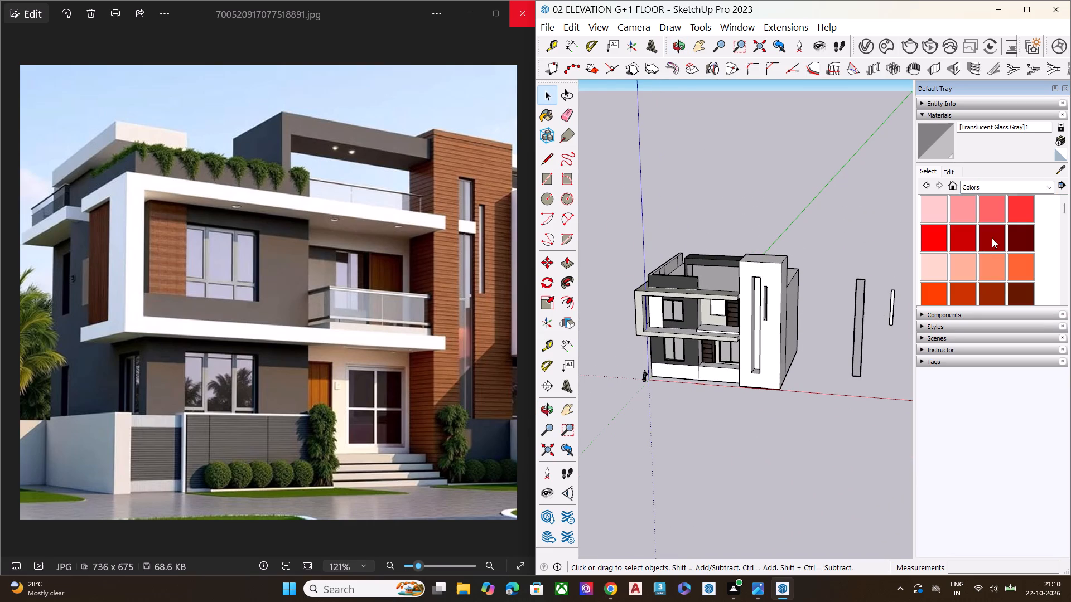
scroll(1009, 275, "down", 2)
scroll(1009, 278, "up", 1)
scroll(1009, 279, "down", 6)
scroll(1005, 283, "up", 1)
scroll(1004, 284, "down", 8)
scroll(977, 255, "up", 2)
scroll(977, 255, "down", 1)
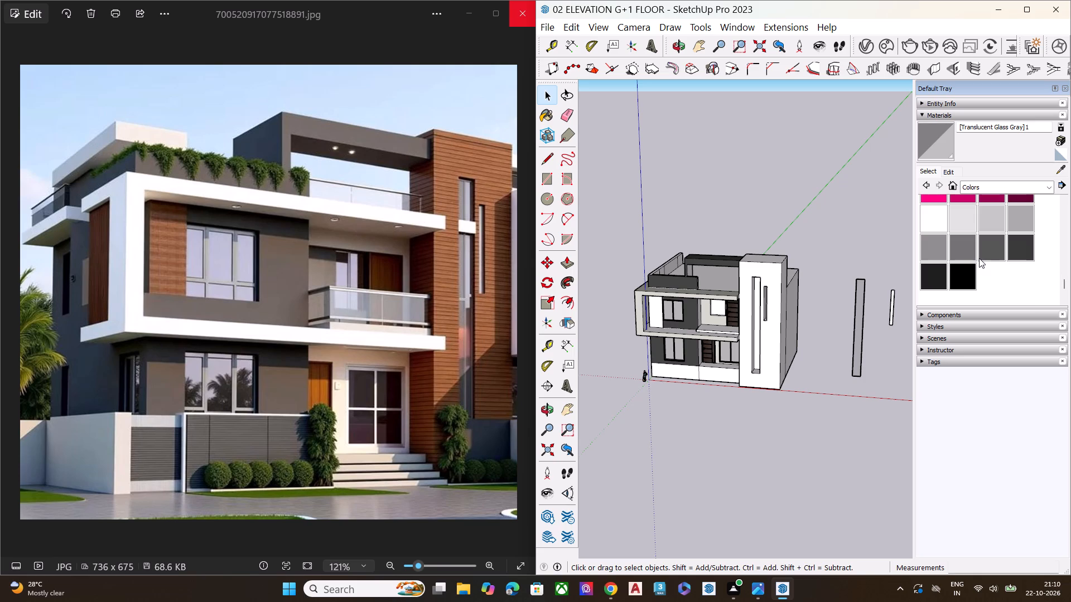
left_click(1020, 253)
scroll(876, 278, "up", 2)
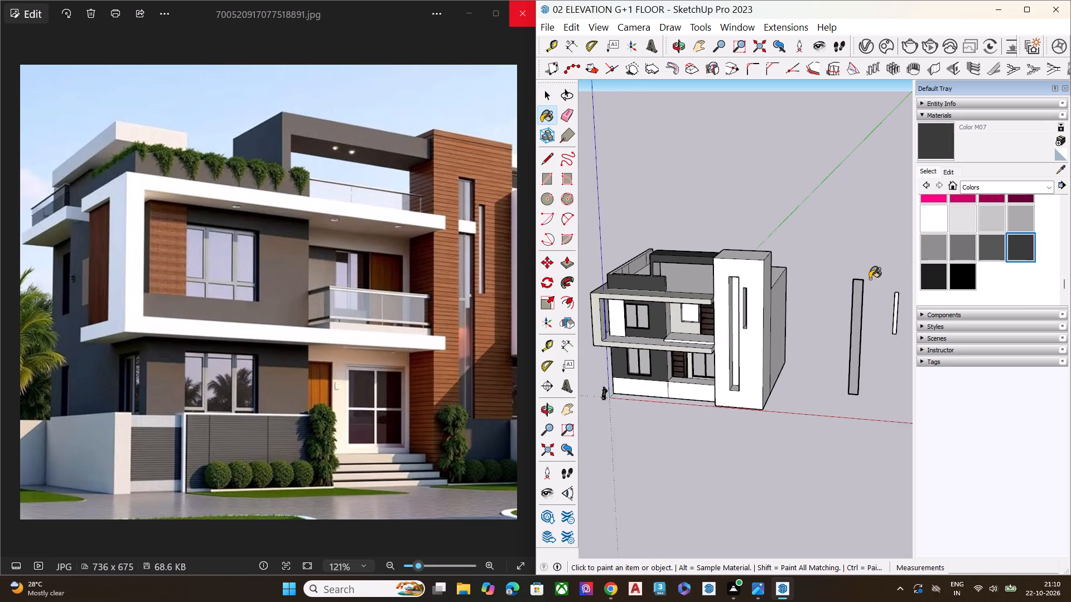
scroll(870, 279, "up", 11)
scroll(853, 276, "down", 1)
scroll(853, 275, "up", 7)
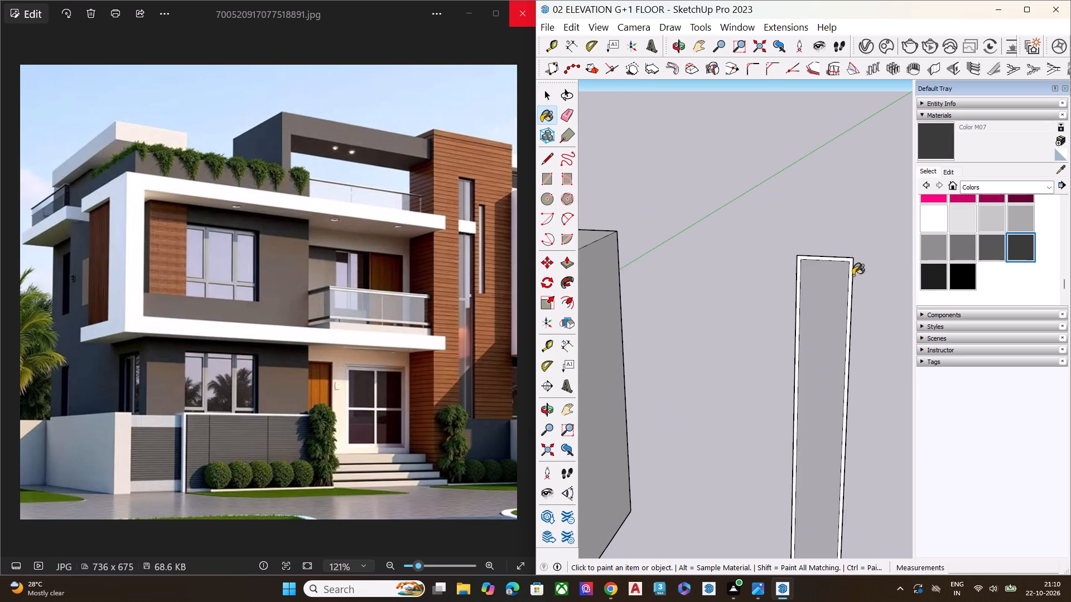
scroll(853, 275, "up", 9)
left_click(847, 269)
Paint the back of the tall strip's frame with the same Color M07.
middle_click_drag(853, 266, 723, 292)
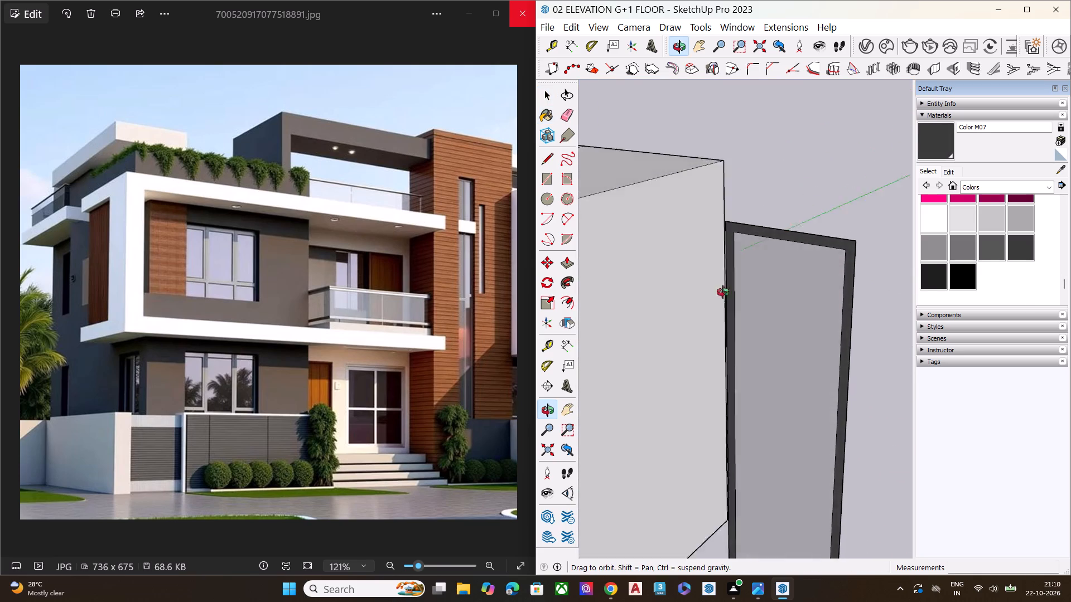
middle_click_drag(723, 292, 268, 300)
scroll(679, 273, "up", 4)
scroll(760, 283, "down", 1)
scroll(758, 284, "up", 1)
scroll(757, 285, "down", 4)
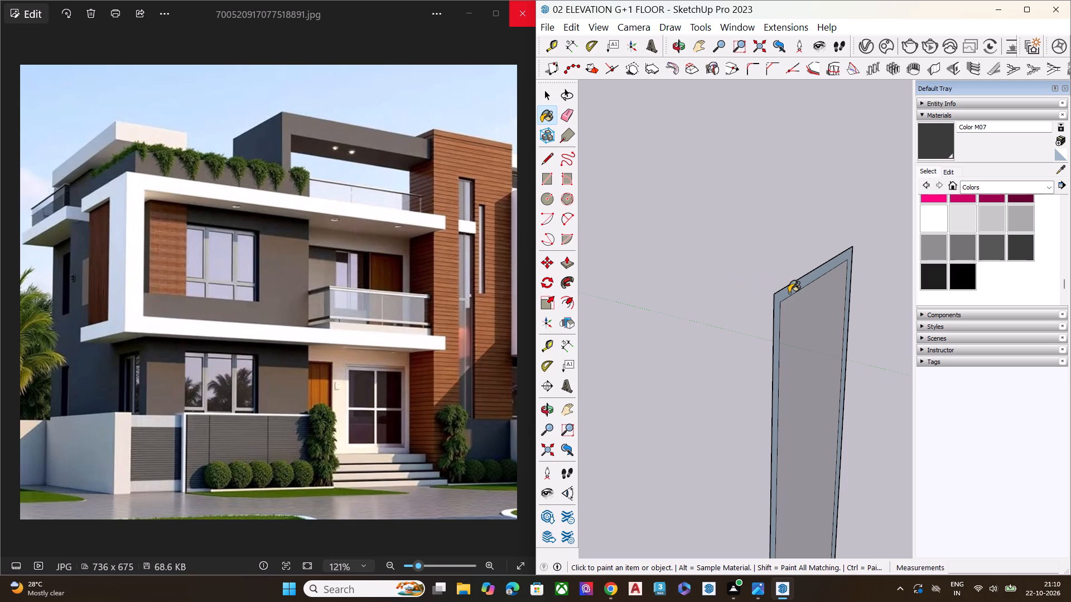
left_click(789, 293)
key("space")
Push/pull the tall strip's dark frame face out slightly from the back to give the frame a small thickness.
scroll(702, 285, "down", 1)
scroll(702, 285, "up", 2)
scroll(702, 285, "down", 1)
scroll(702, 285, "up", 1)
scroll(702, 285, "down", 8)
scroll(707, 246, "up", 2)
scroll(708, 245, "down", 6)
scroll(741, 226, "up", 1)
scroll(741, 226, "down", 4)
middle_click_drag(747, 258, 754, 363)
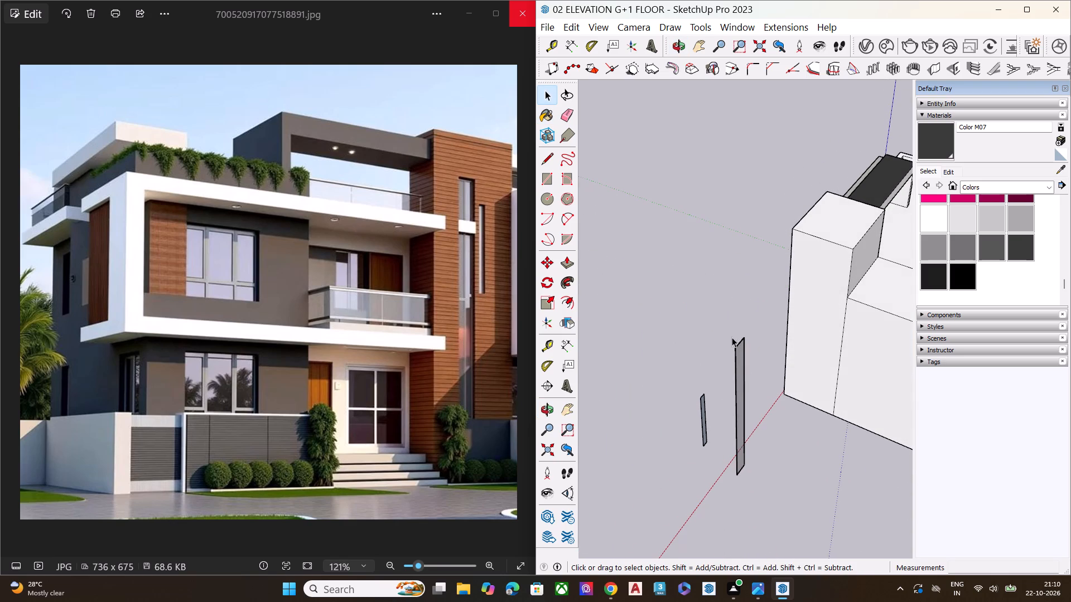
middle_click_drag(762, 365, 606, 394)
scroll(607, 372, "up", 1)
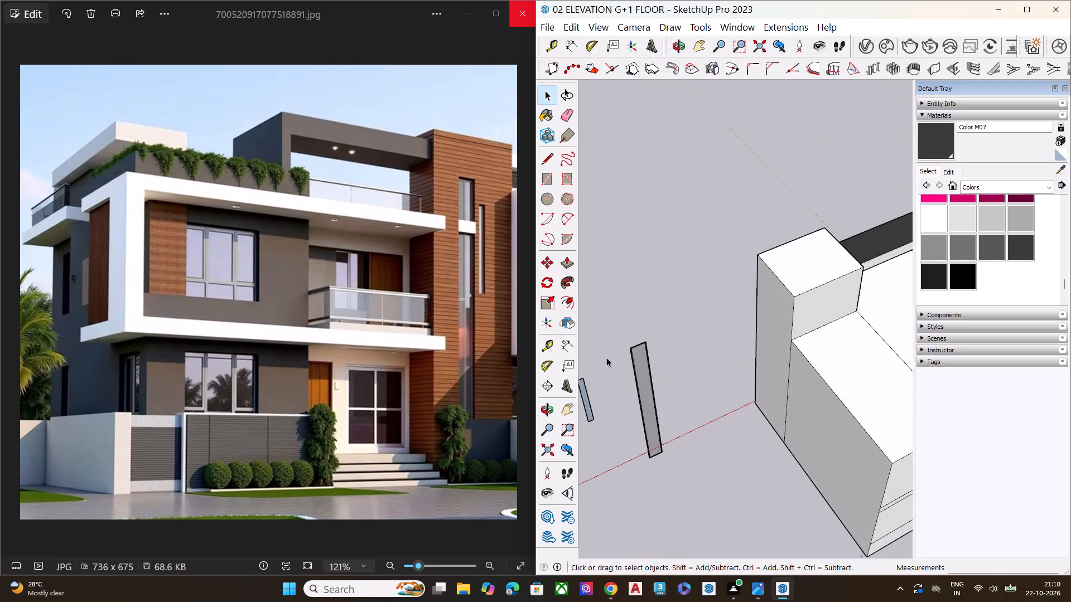
left_click_drag(606, 330, 718, 488)
scroll(630, 401, "up", 5)
key("s")
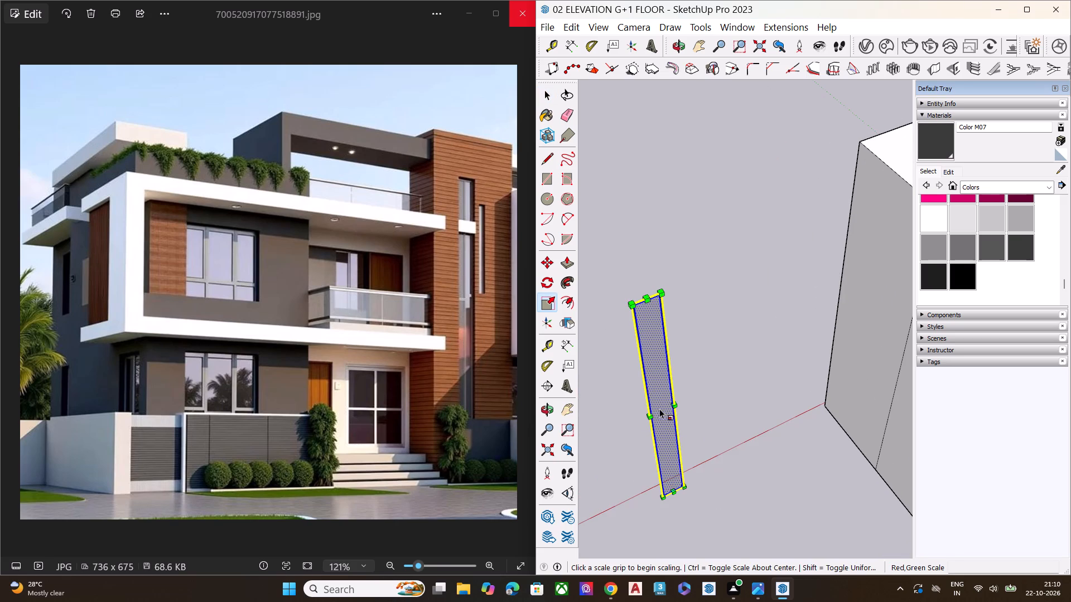
key("p")
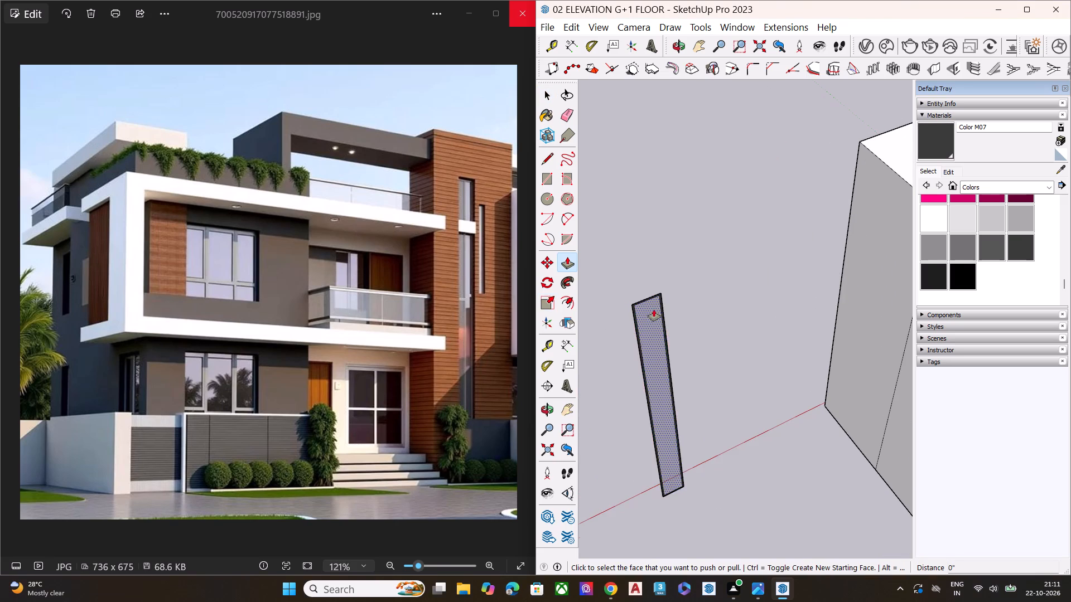
scroll(653, 305, "up", 13)
scroll(669, 290, "down", 3)
scroll(669, 290, "up", 1)
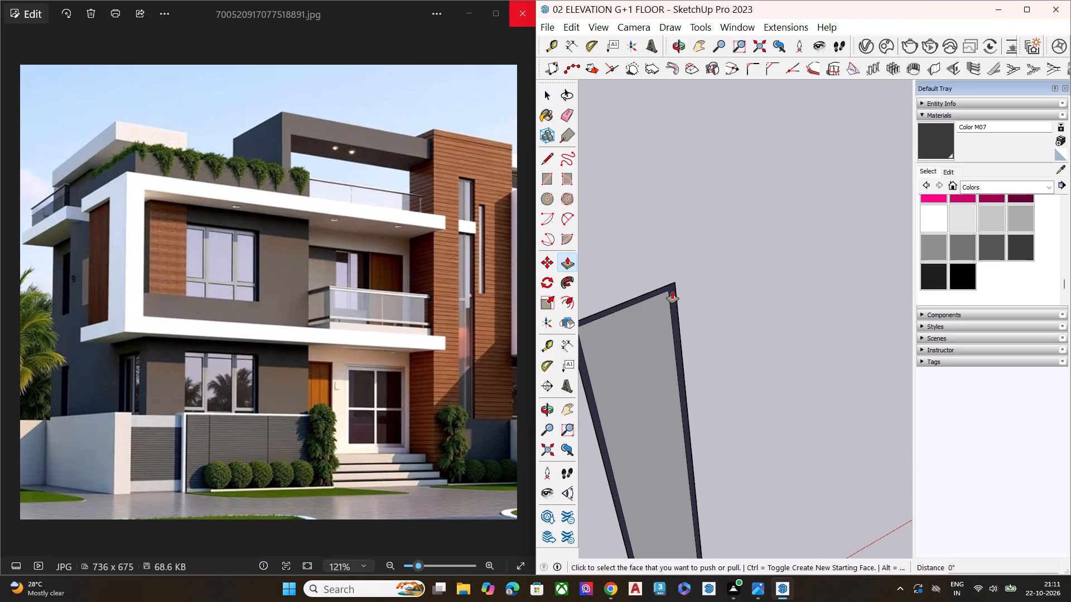
left_click(672, 292)
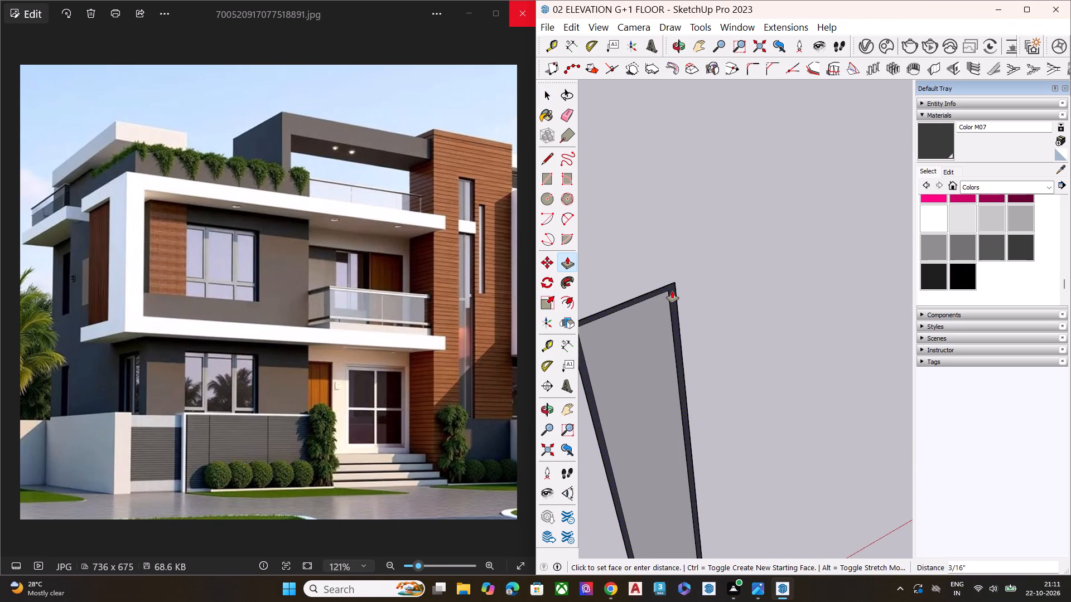
left_click(674, 294)
key("space")
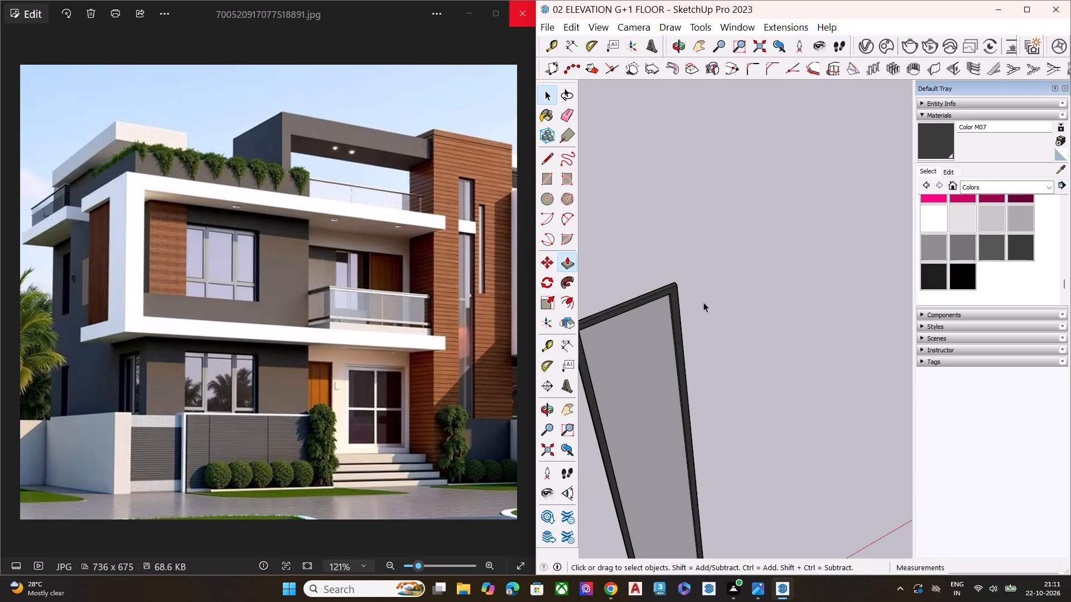
Select the whole tall framed glass panel and make it a group.
left_click(735, 307)
left_click(666, 333)
scroll(738, 302, "down", 6)
scroll(759, 305, "up", 3)
scroll(759, 305, "down", 3)
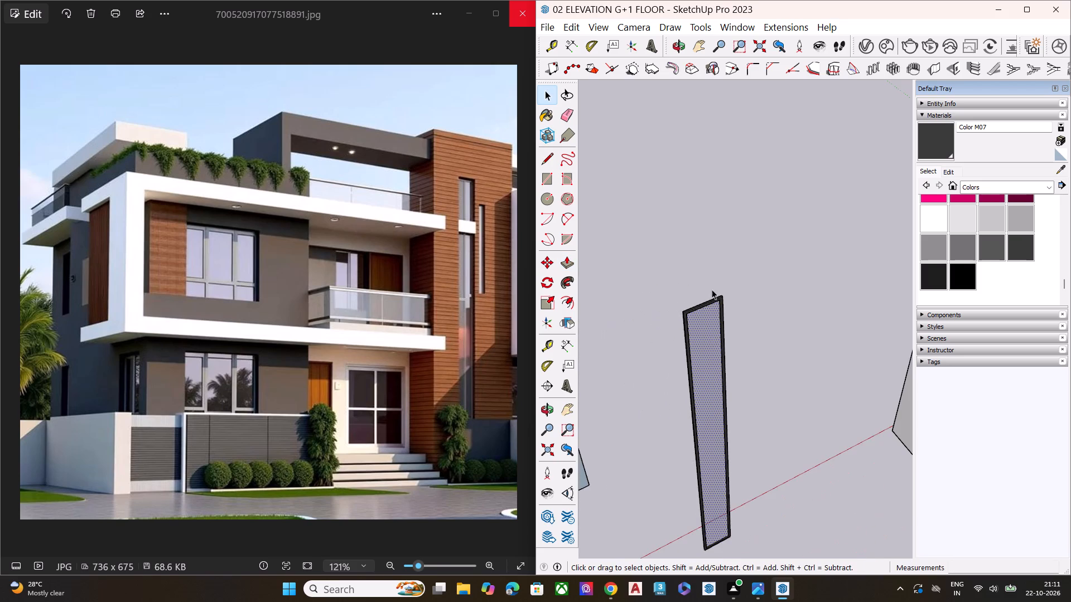
scroll(701, 294, "down", 1)
scroll(688, 297, "up", 1)
scroll(687, 297, "down", 7)
left_click_drag(648, 287, 761, 485)
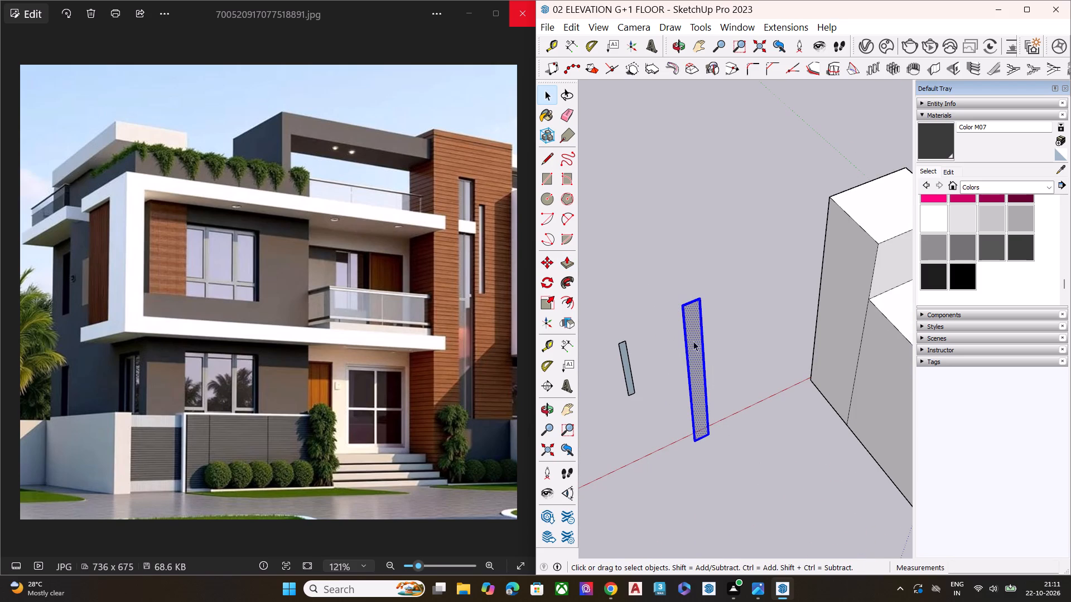
right_click(693, 312)
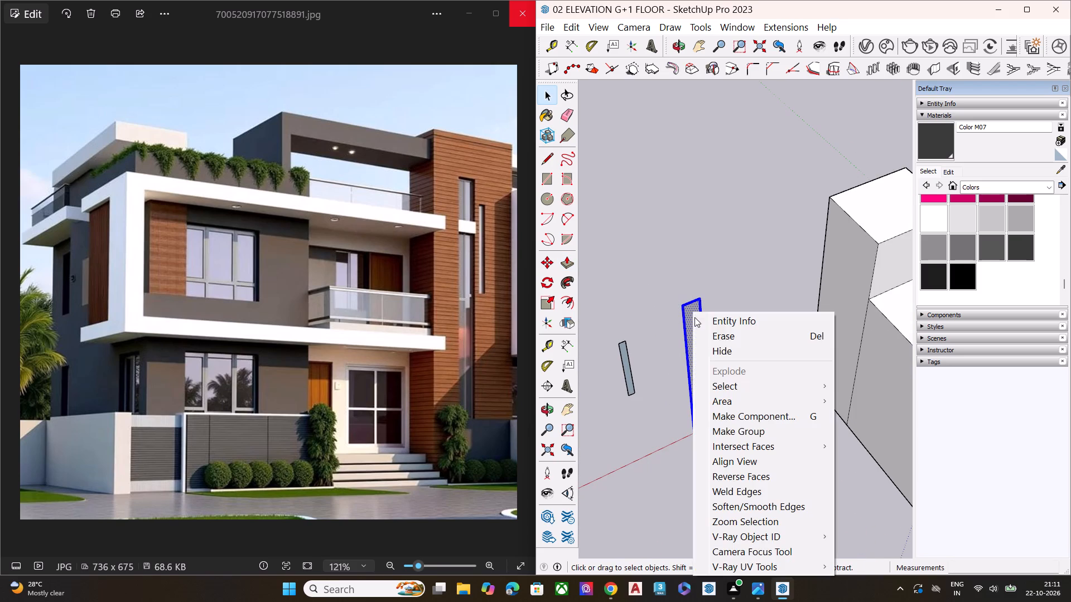
left_click(737, 434)
Move the tall glass panel group by its upper front corner to the matching corner of the tower's tall slot.
middle_click_drag(691, 338, 818, 349)
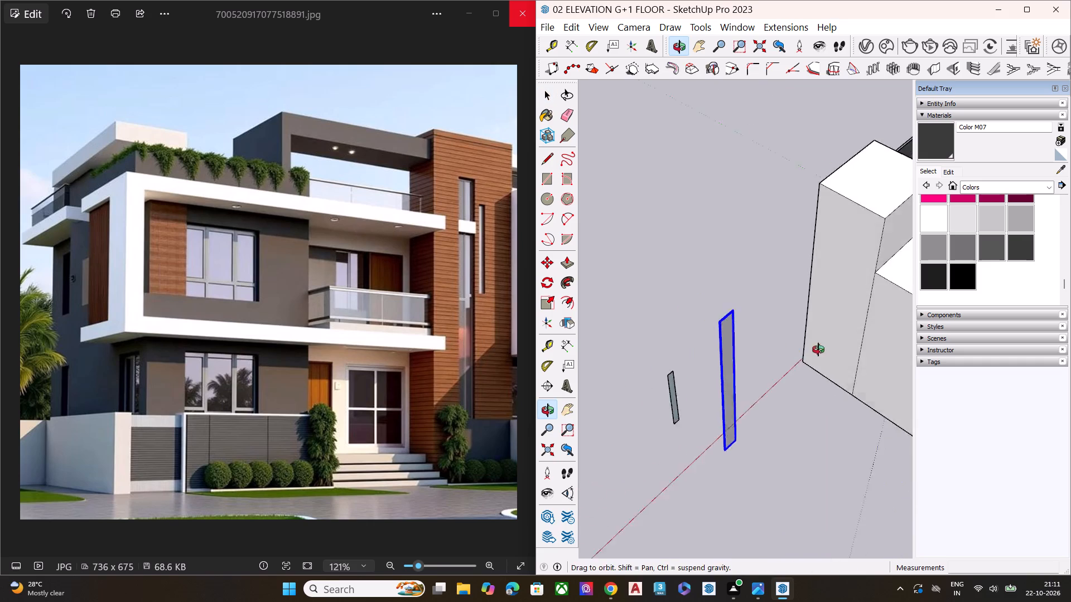
middle_click_drag(818, 349, 856, 355)
scroll(727, 349, "down", 8)
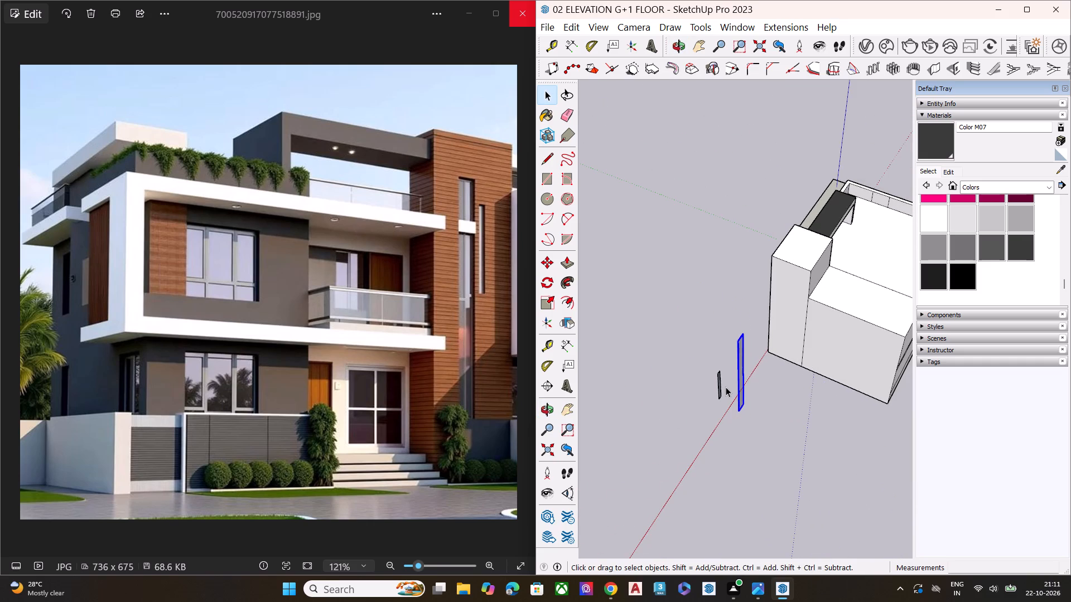
scroll(712, 375, "down", 4)
middle_click_drag(710, 390, 980, 332)
middle_click_drag(746, 368, 941, 303)
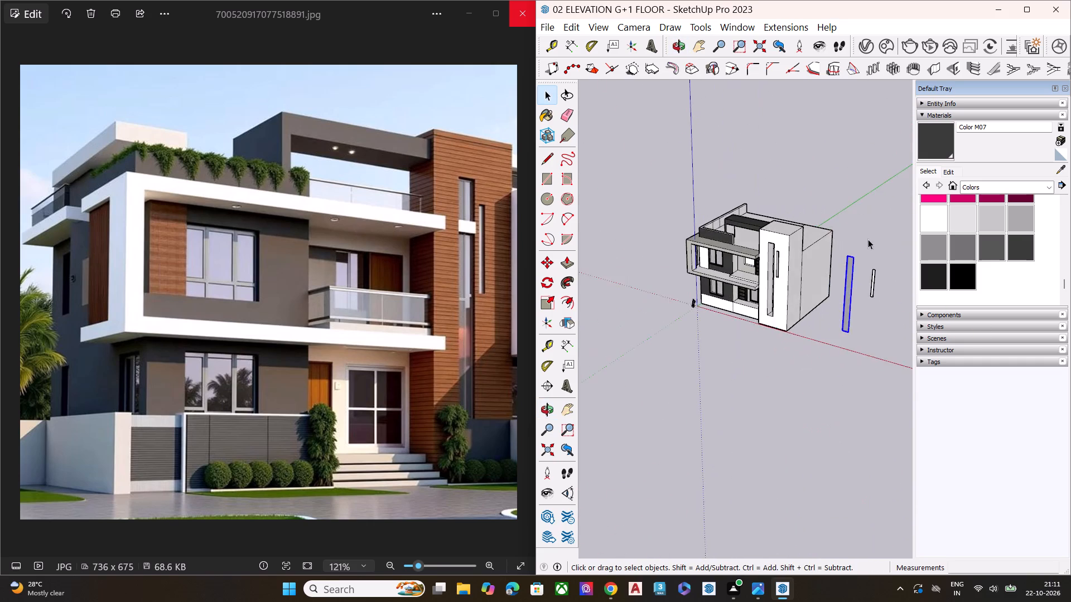
scroll(864, 233, "up", 3)
scroll(863, 234, "down", 1)
scroll(862, 237, "up", 4)
scroll(813, 290, "up", 3)
scroll(827, 283, "down", 1)
scroll(830, 283, "up", 10)
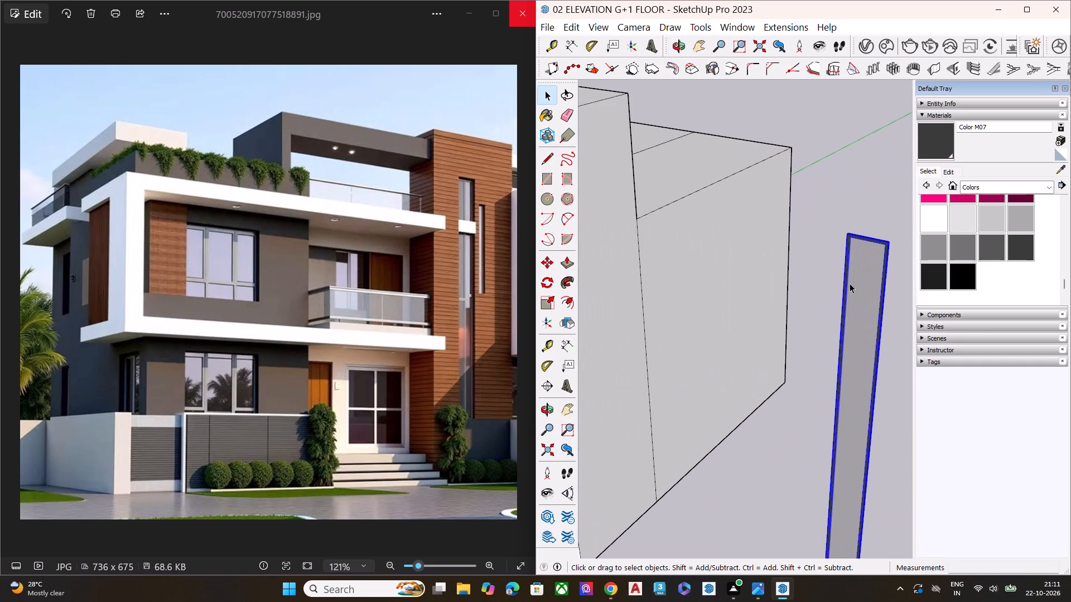
key("m")
scroll(838, 227, "up", 3)
scroll(840, 226, "down", 1)
scroll(840, 226, "up", 1)
scroll(840, 226, "down", 2)
scroll(840, 226, "up", 3)
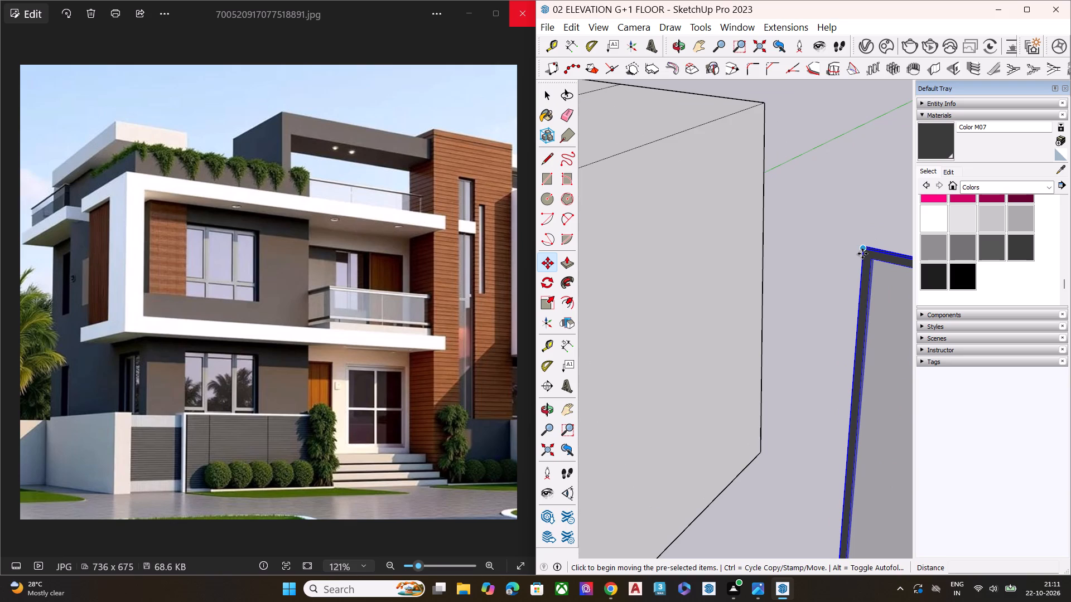
left_click(862, 249)
scroll(895, 271, "down", 12)
scroll(895, 304, "up", 2)
scroll(895, 304, "down", 7)
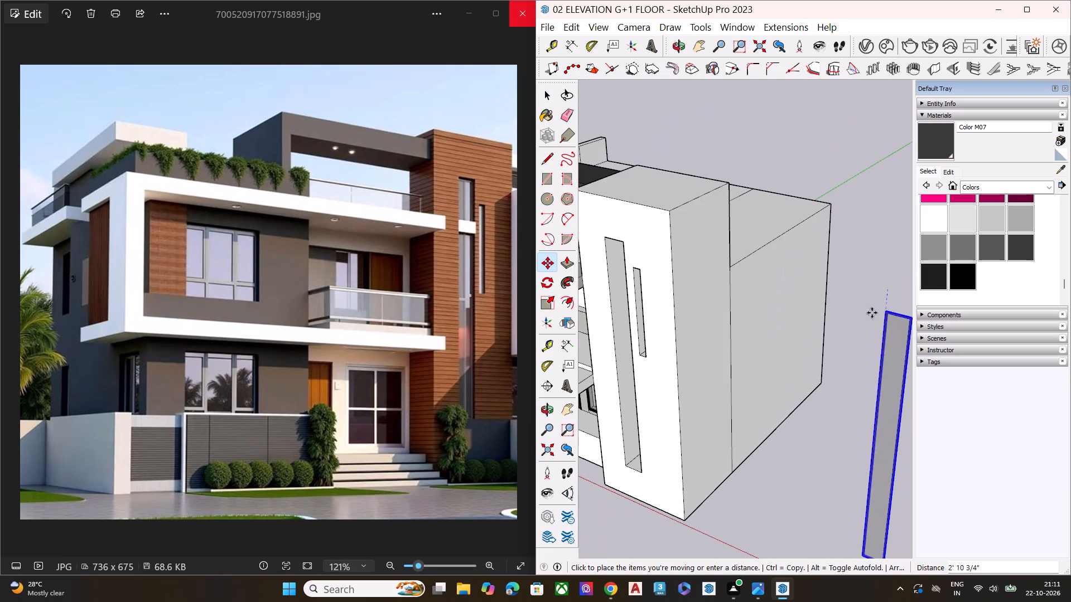
scroll(618, 261, "up", 8)
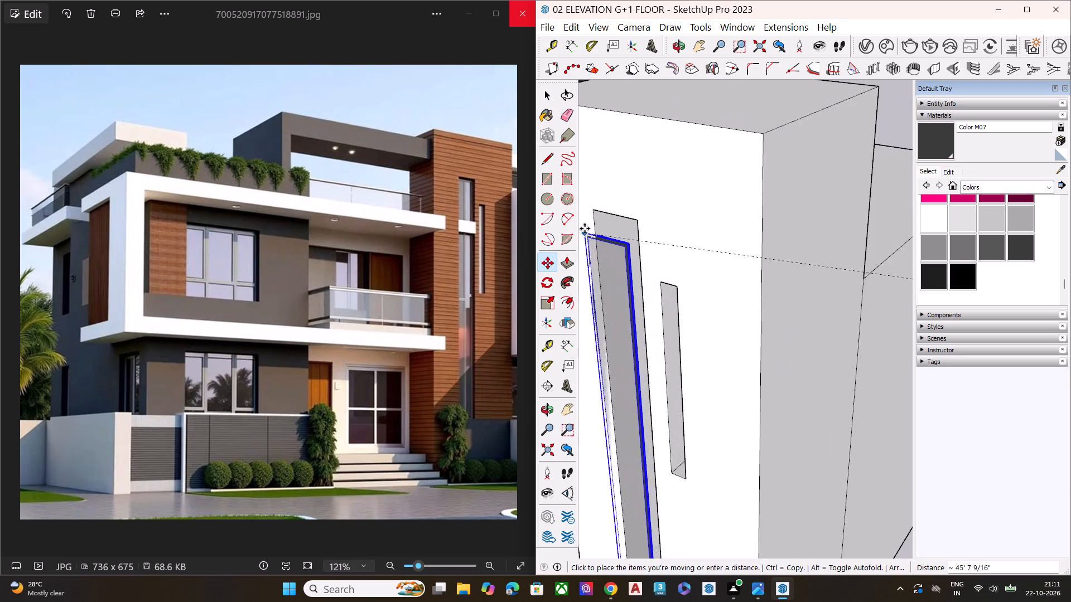
scroll(591, 215, "up", 6)
left_click(596, 211)
middle_click_drag(677, 223, 747, 163)
key("space")
Inspect the panel in the tower's tall slot and the remaining short freestanding strip.
scroll(749, 162, "down", 6)
scroll(750, 183, "up", 1)
scroll(750, 185, "down", 4)
scroll(766, 248, "up", 2)
scroll(766, 249, "down", 7)
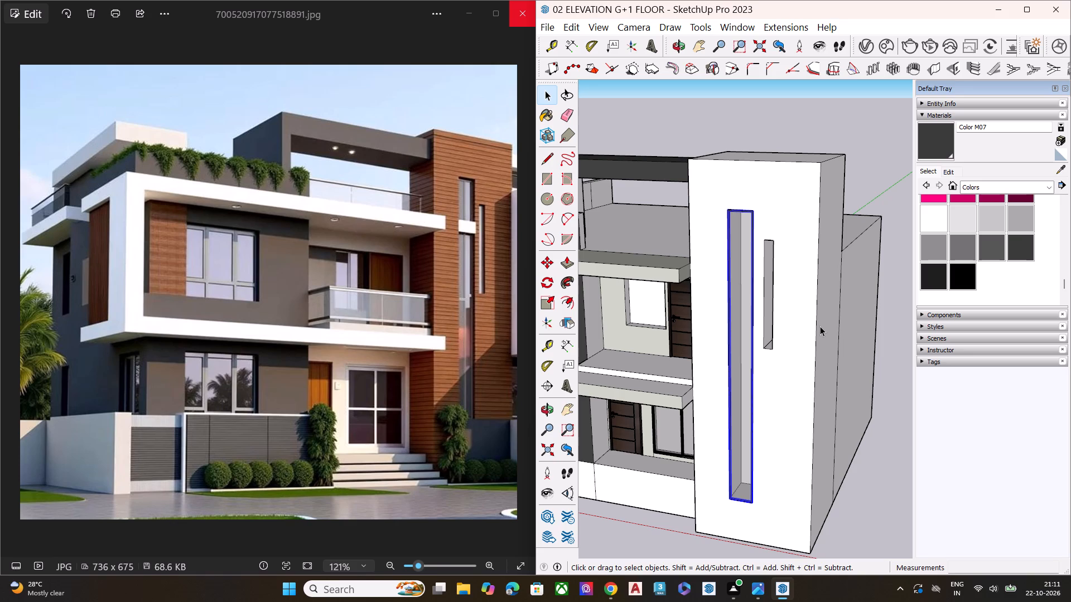
scroll(695, 327, "down", 4)
scroll(689, 332, "up", 2)
scroll(689, 332, "down", 1)
scroll(689, 332, "up", 1)
scroll(688, 333, "down", 11)
scroll(862, 331, "up", 2)
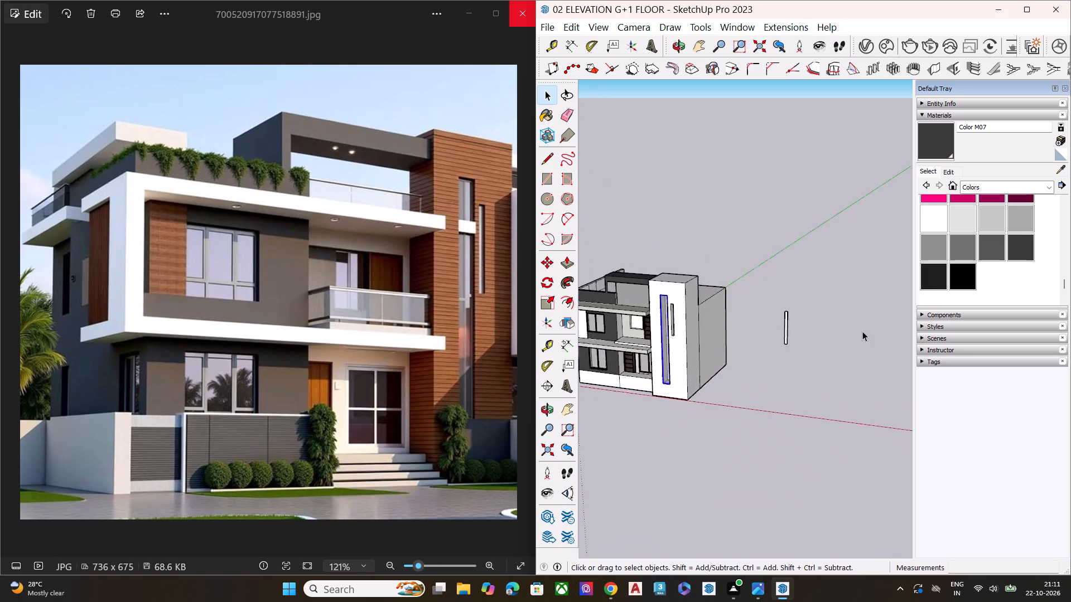
scroll(862, 331, "up", 1)
scroll(860, 331, "down", 2)
scroll(856, 332, "up", 5)
scroll(760, 332, "up", 1)
middle_click_drag(769, 326, 811, 310)
scroll(811, 310, "up", 7)
scroll(770, 330, "up", 3)
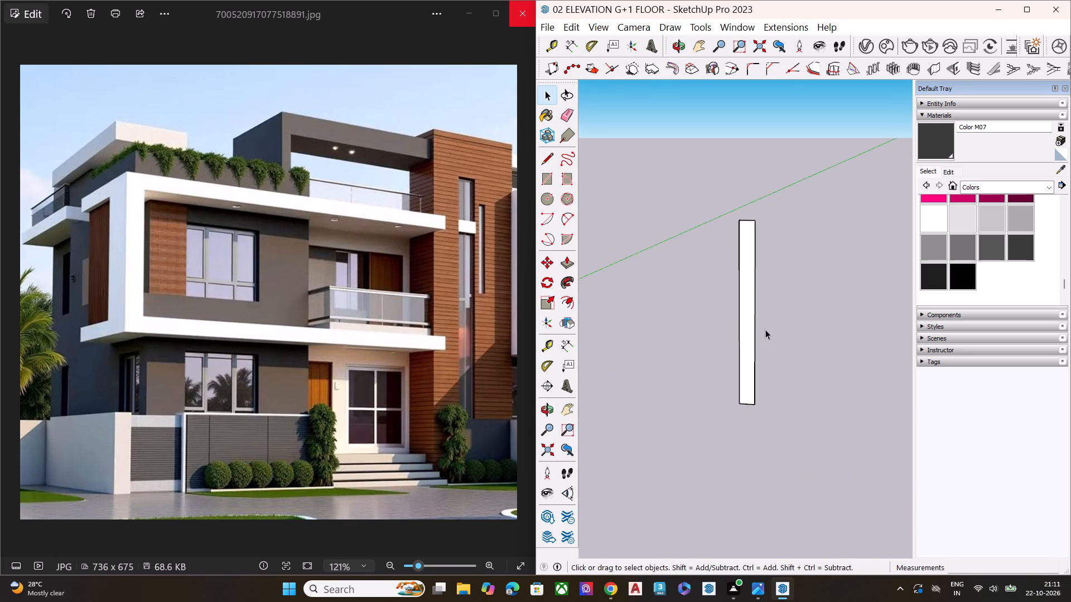
scroll(765, 329, "up", 4)
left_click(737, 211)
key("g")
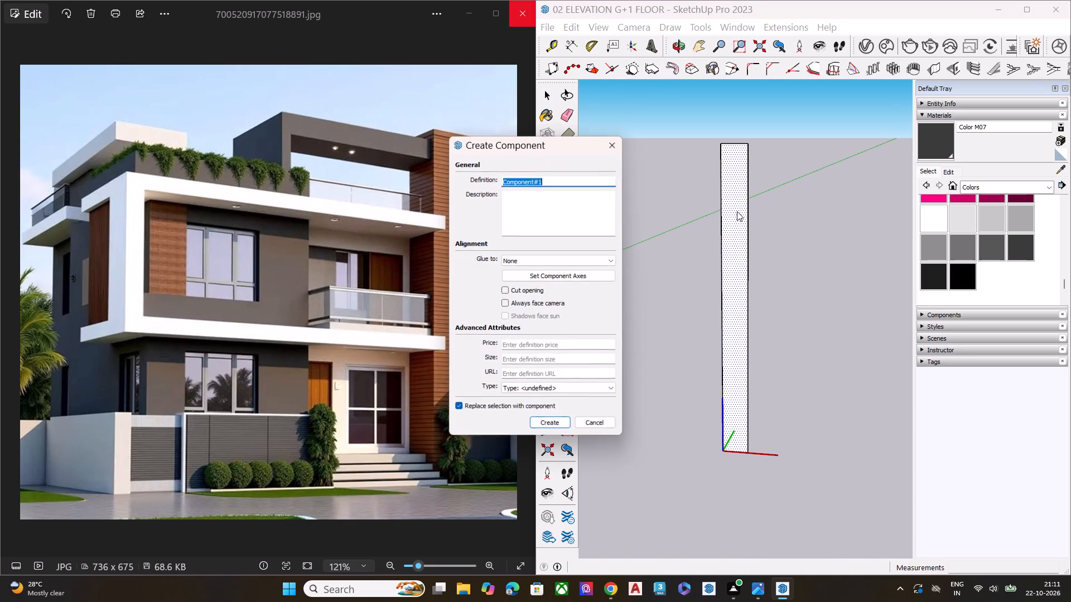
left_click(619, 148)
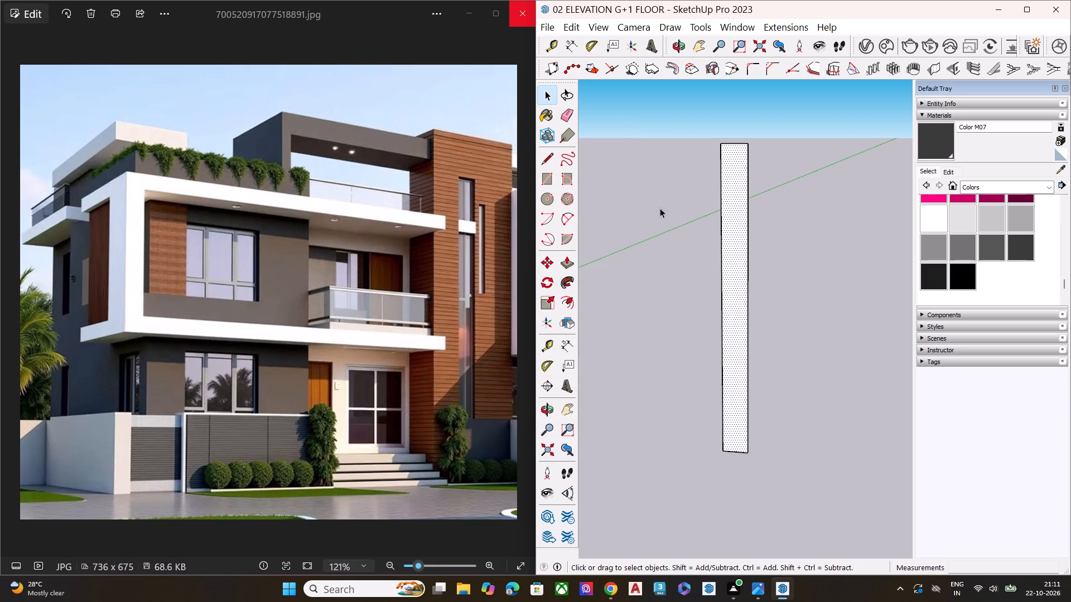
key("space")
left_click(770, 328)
Offset the short freestanding strip's face edges inward as a thin frame.
left_click(732, 306)
key("f")
scroll(735, 268, "up", 1)
scroll(735, 268, "down", 1)
scroll(735, 268, "up", 2)
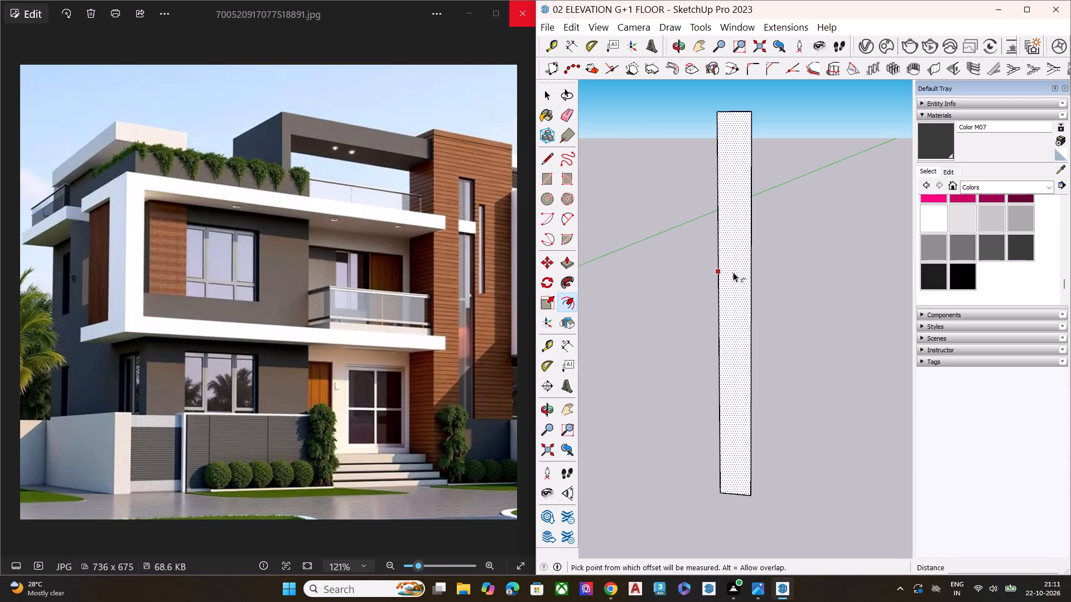
left_click(733, 272)
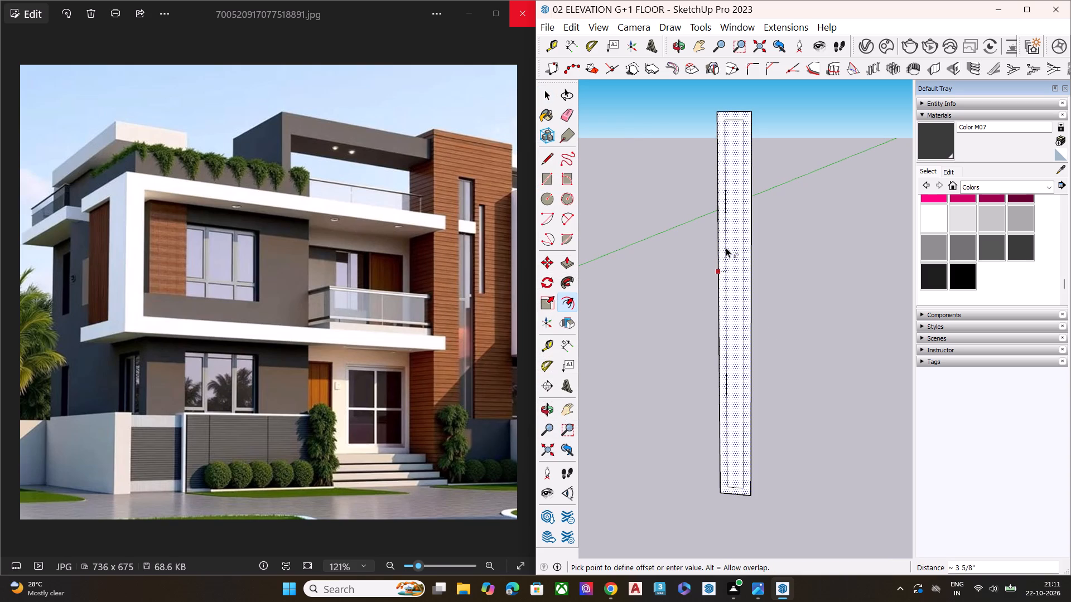
left_click(722, 248)
key("space")
Paint the front of the short strip's frame with Color M07.
scroll(742, 173, "down", 1)
scroll(742, 171, "up", 2)
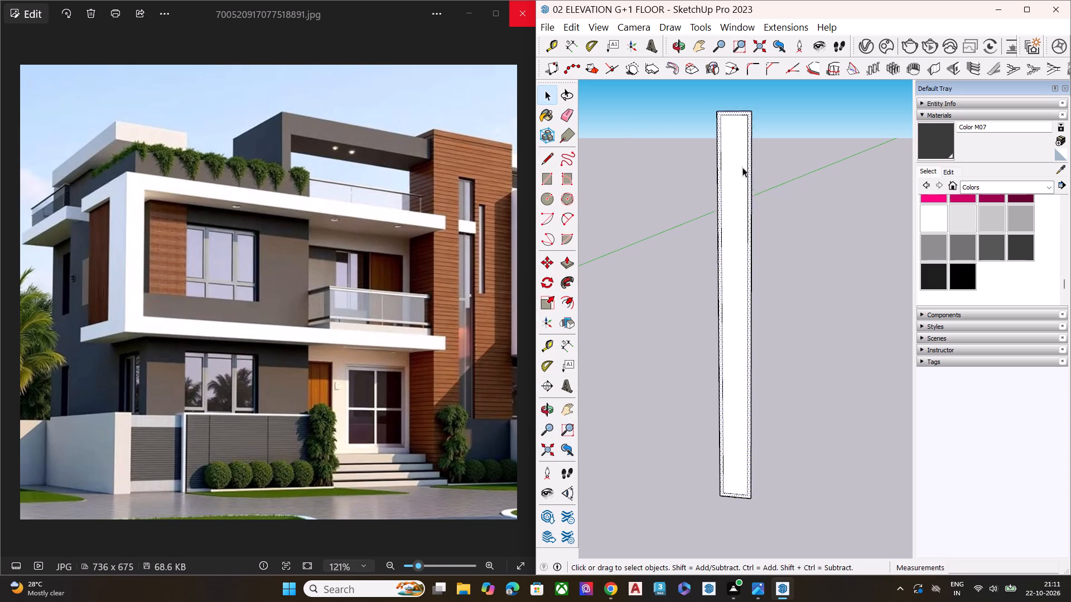
scroll(742, 167, "up", 2)
left_click(935, 148)
scroll(745, 100, "up", 4)
scroll(739, 99, "down", 1)
scroll(739, 98, "up", 2)
left_click(759, 95)
key("space")
left_click(789, 149)
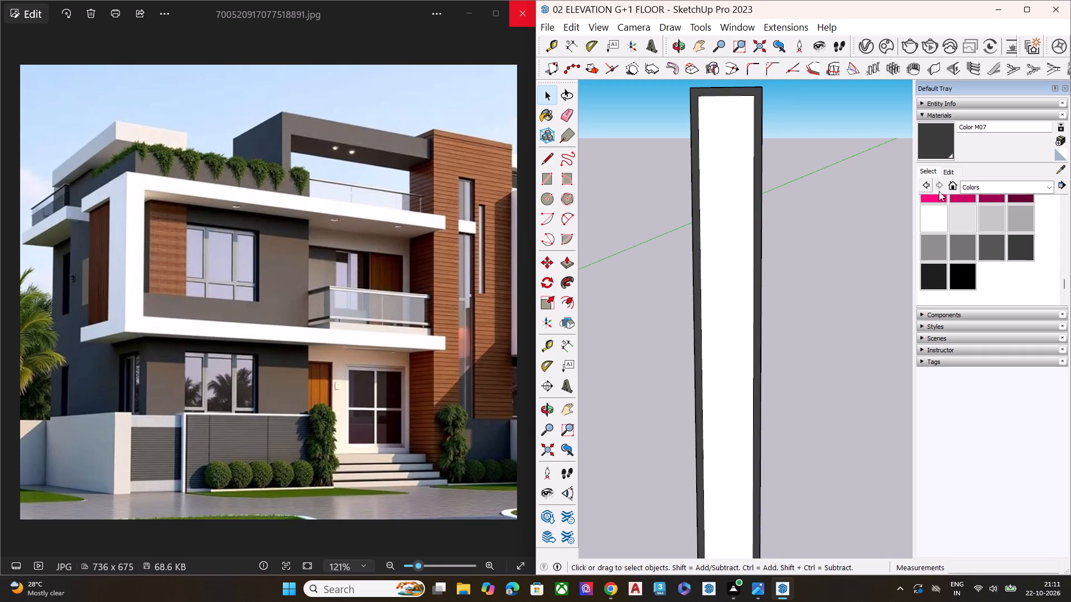
Paint the short strip's inner face with Translucent Glass Gray from the Glass and Mirrors materials.
left_click(983, 185)
left_click(976, 236)
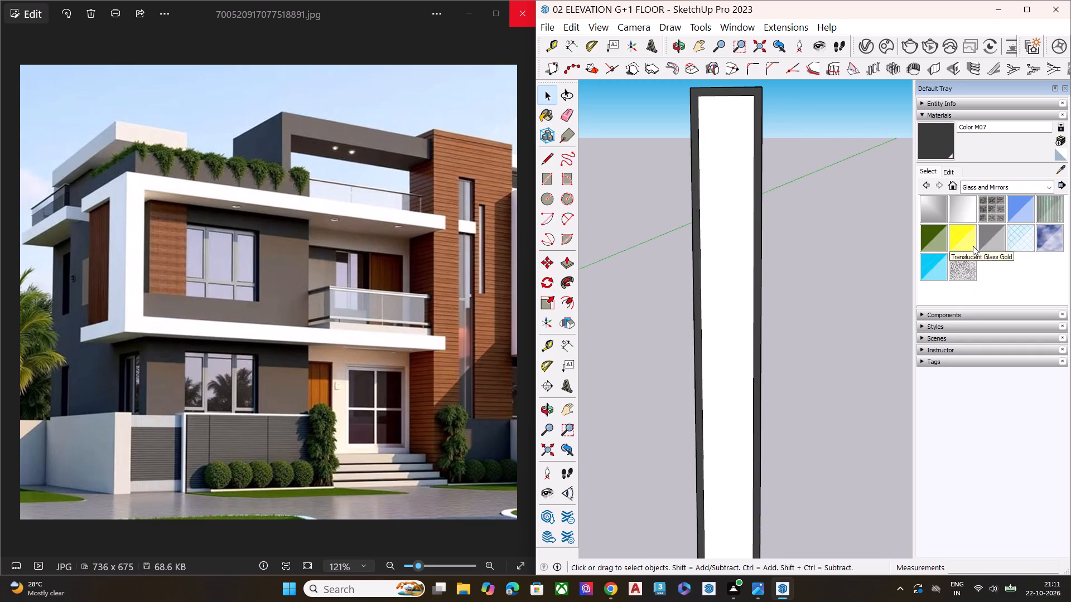
left_click(990, 242)
left_click(723, 229)
middle_click_drag(785, 245, 723, 256)
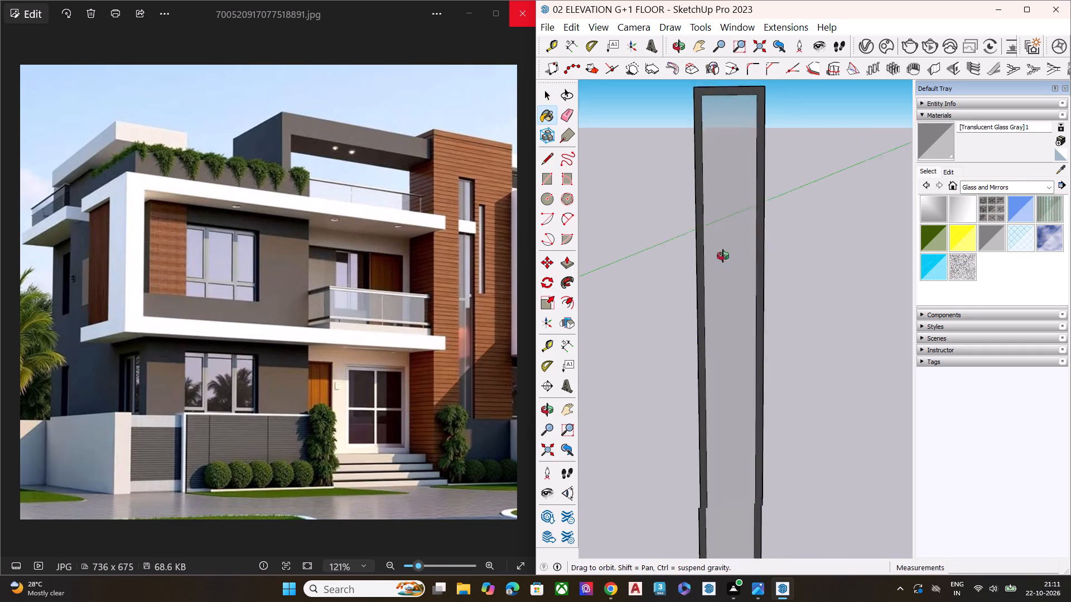
Paint the back of the short strip's inner face with Translucent Glass Gray.
middle_click_drag(723, 256, 267, 307)
scroll(781, 263, "up", 1)
scroll(781, 263, "down", 1)
scroll(781, 263, "up", 4)
scroll(774, 276, "down", 4)
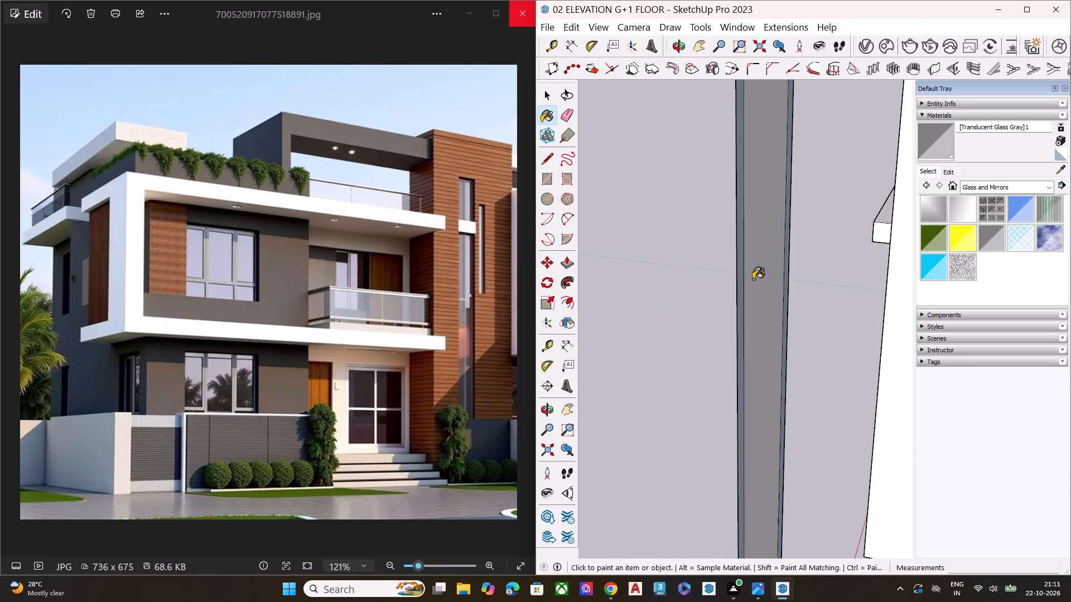
scroll(753, 279, "down", 2)
left_click(764, 279)
scroll(692, 286, "down", 1)
scroll(692, 286, "up", 1)
key("space")
Make the whole short freestanding strip, frame and glass together, into a group.
scroll(692, 286, "down", 7)
scroll(731, 266, "up", 1)
scroll(731, 266, "down", 7)
scroll(736, 274, "up", 2)
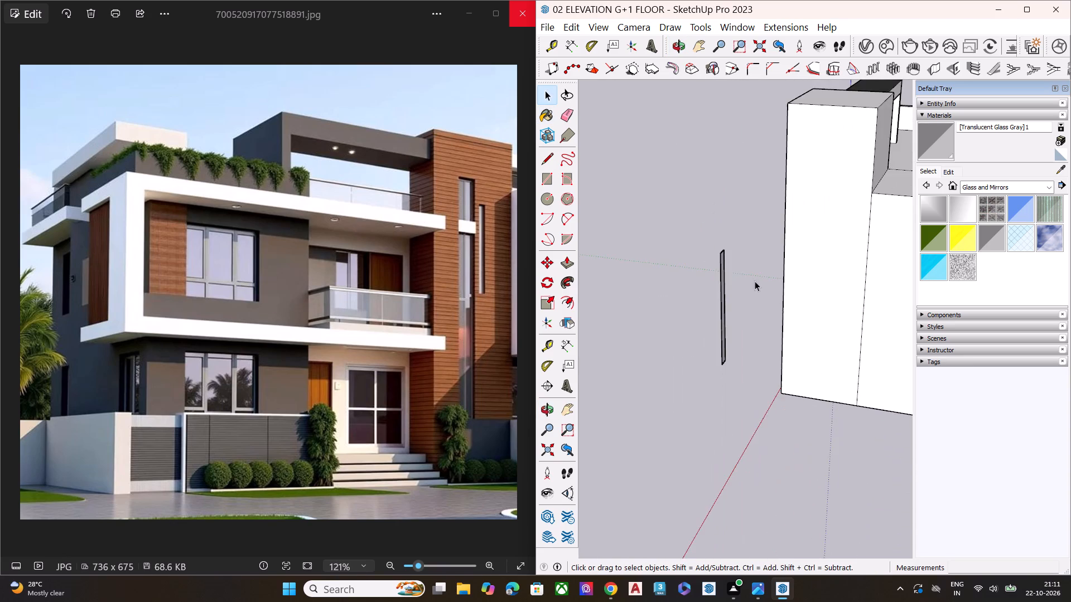
middle_click_drag(755, 281, 707, 411)
scroll(713, 245, "down", 4)
key("space")
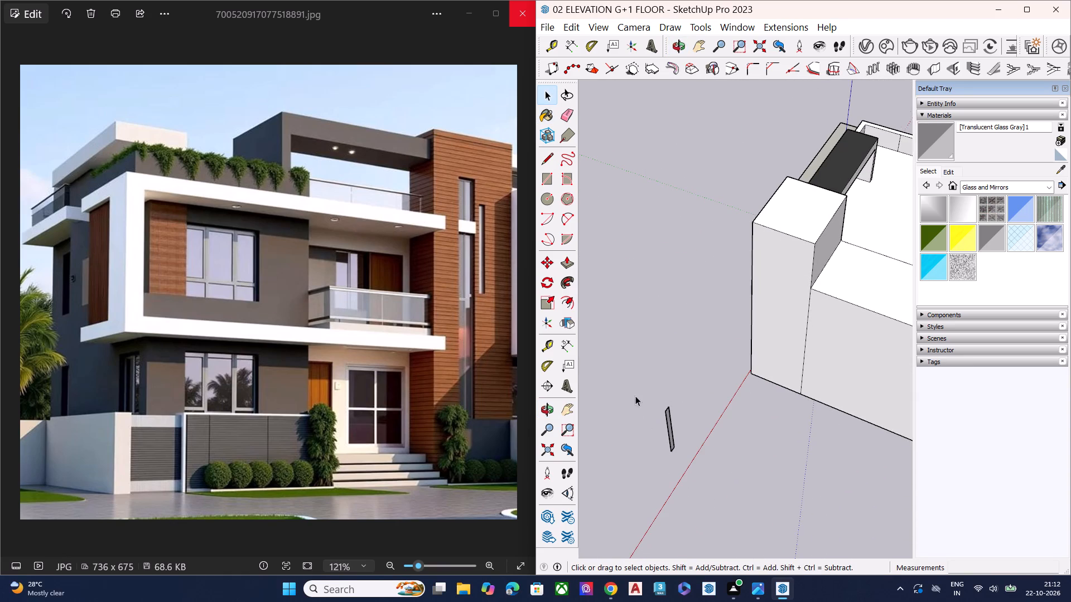
left_click_drag(639, 394, 708, 477)
scroll(672, 443, "up", 9)
scroll(701, 397, "up", 8)
scroll(683, 390, "down", 4)
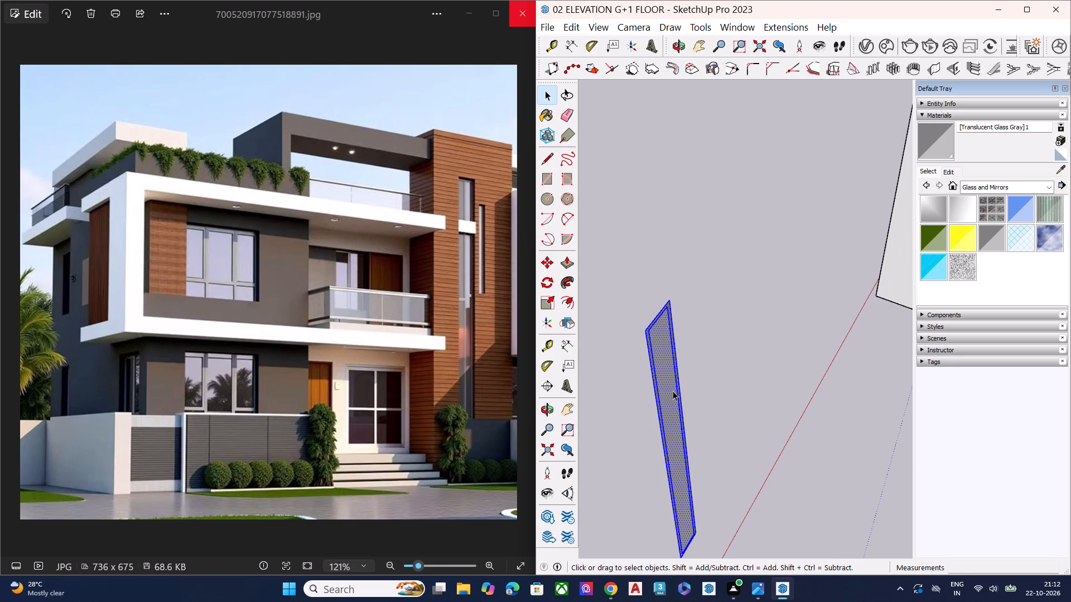
right_click(662, 375)
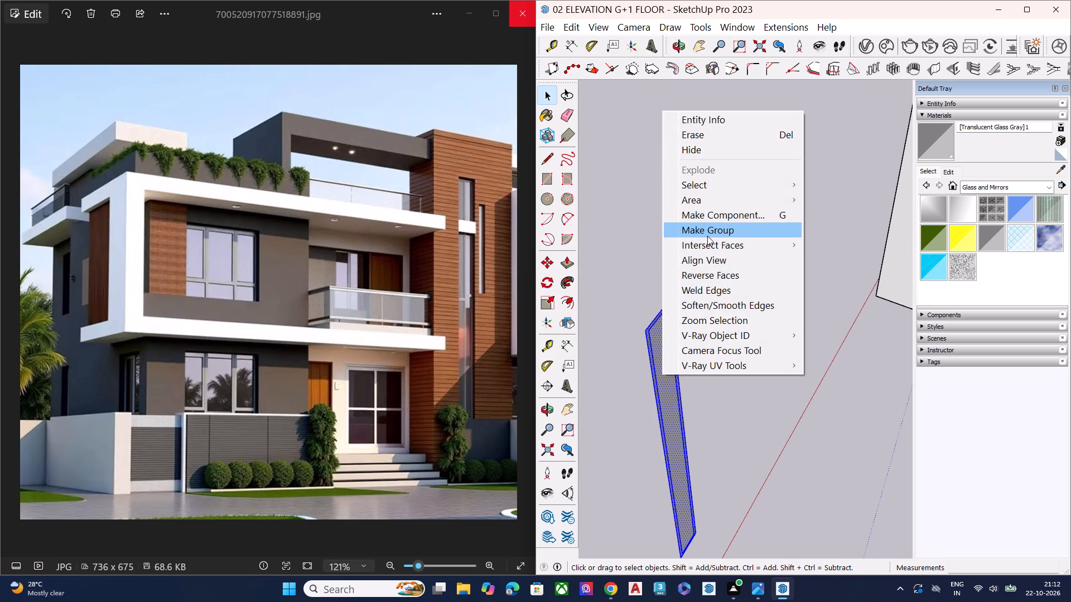
left_click(721, 228)
key("s")
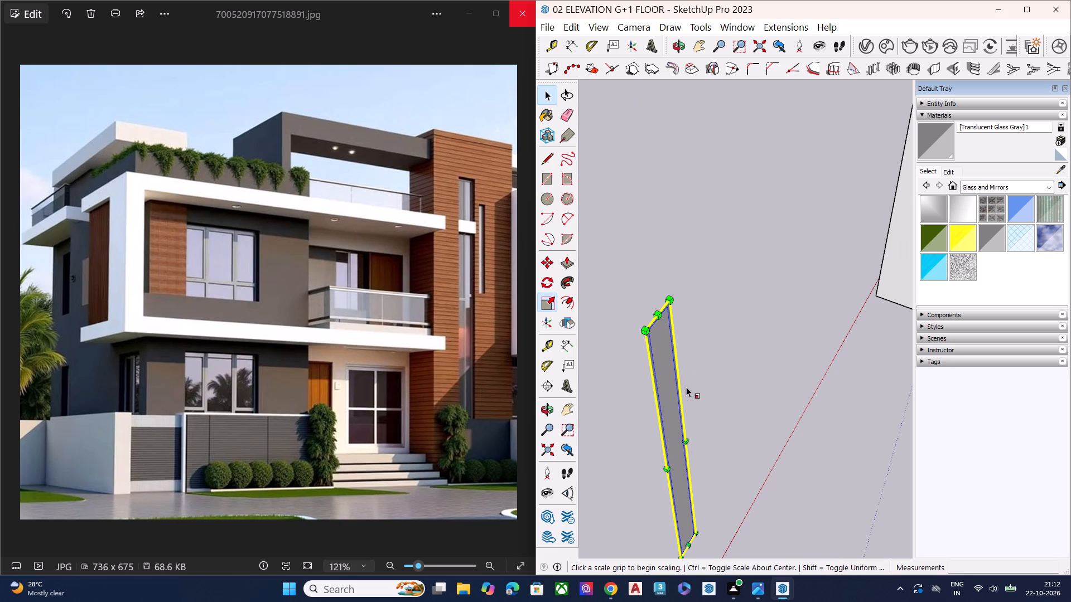
key("space")
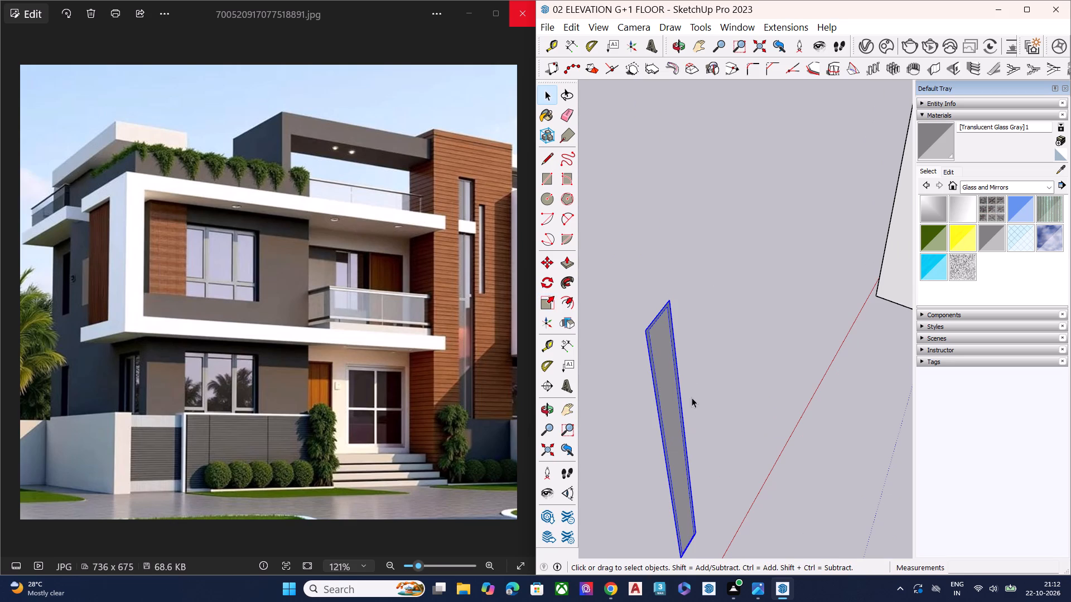
Push/Pull the frame face inside the short strip's group to a thickness of about 1/4 inch.
key("p")
scroll(651, 313, "up", 6)
scroll(663, 318, "down", 4)
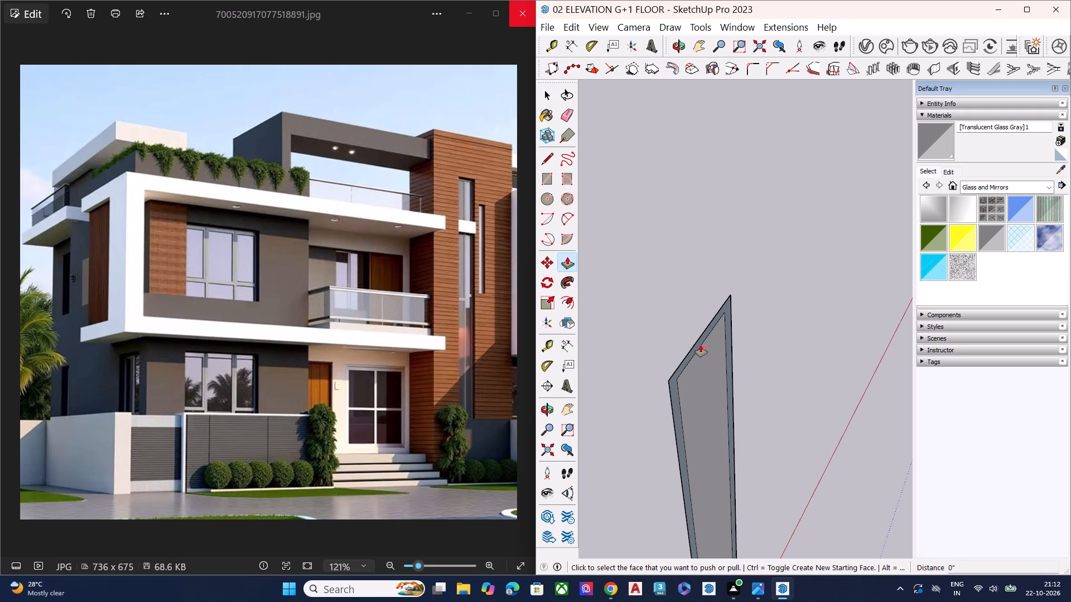
left_click(701, 345)
key("space")
scroll(702, 348, "up", 5)
double_click(702, 348)
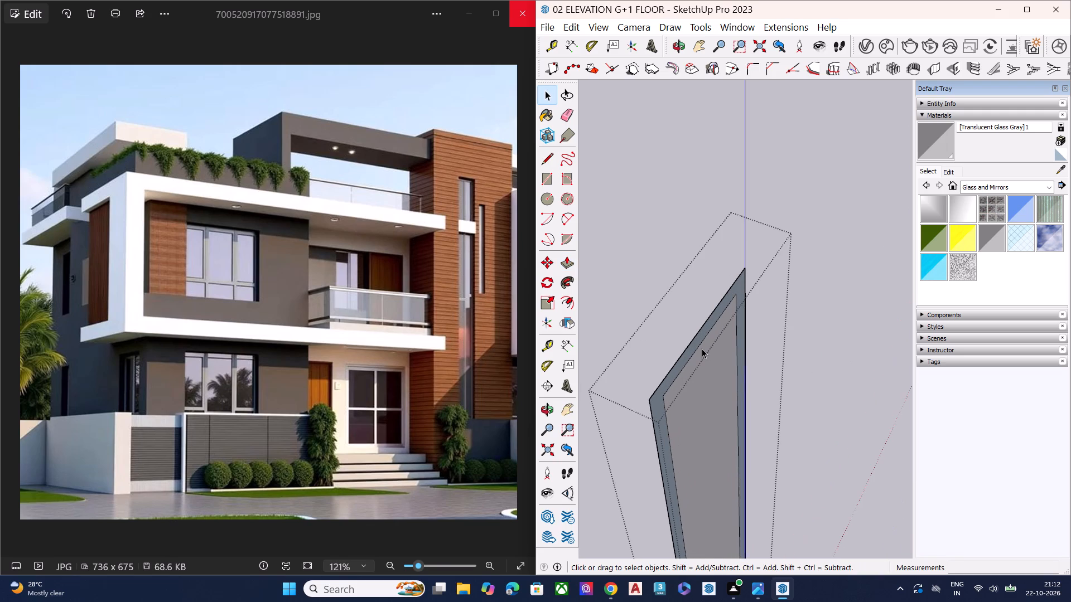
left_click(702, 348)
left_click(697, 349)
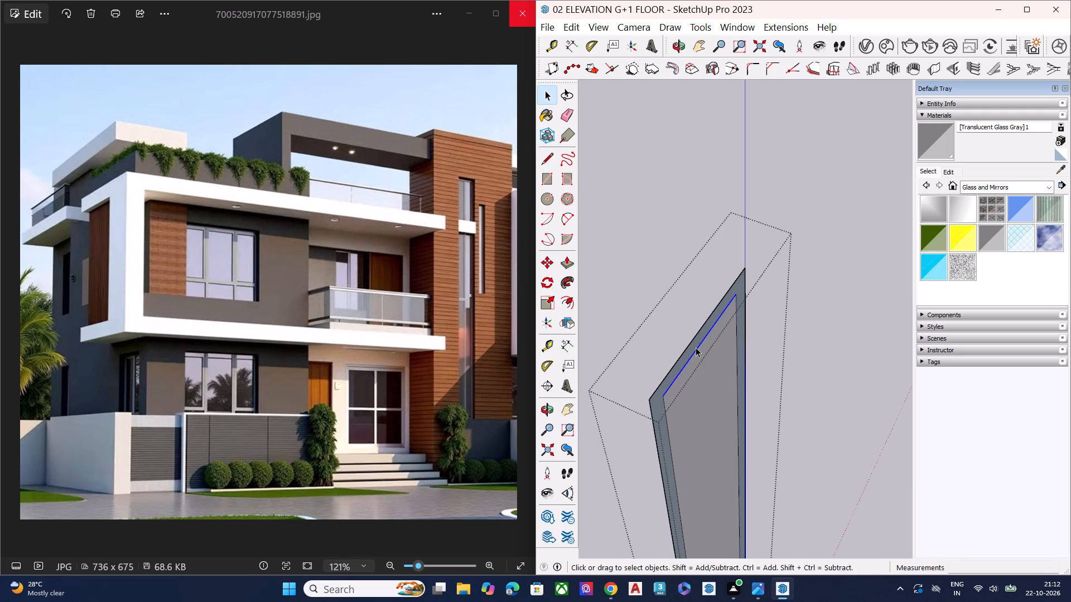
left_click(696, 347)
scroll(696, 347, "up", 1)
scroll(696, 347, "down", 3)
scroll(696, 347, "up", 4)
double_click(692, 349)
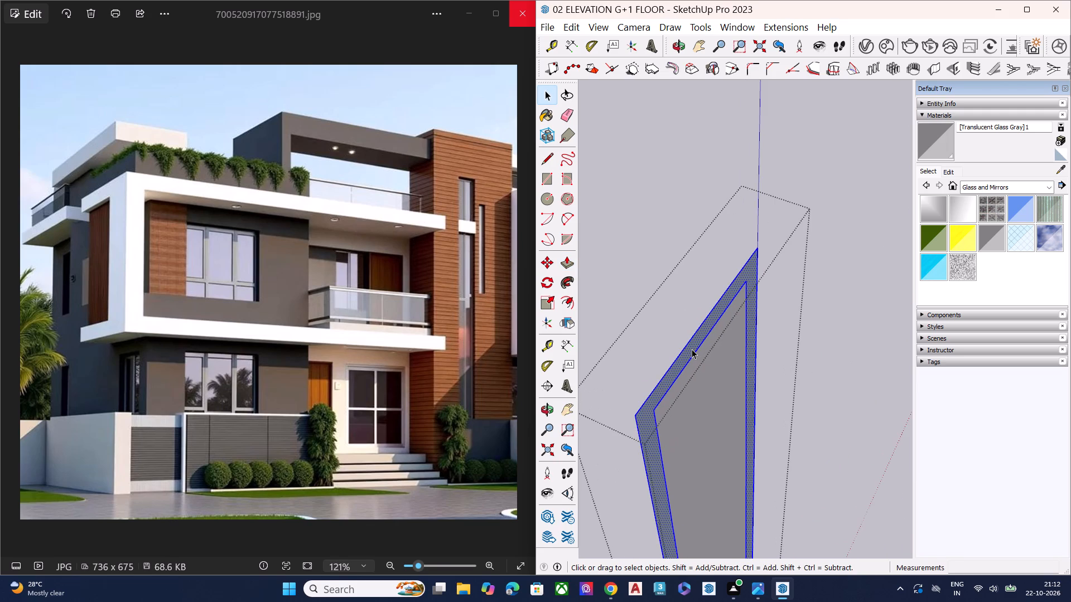
key("p")
left_click(692, 349)
left_click(695, 350)
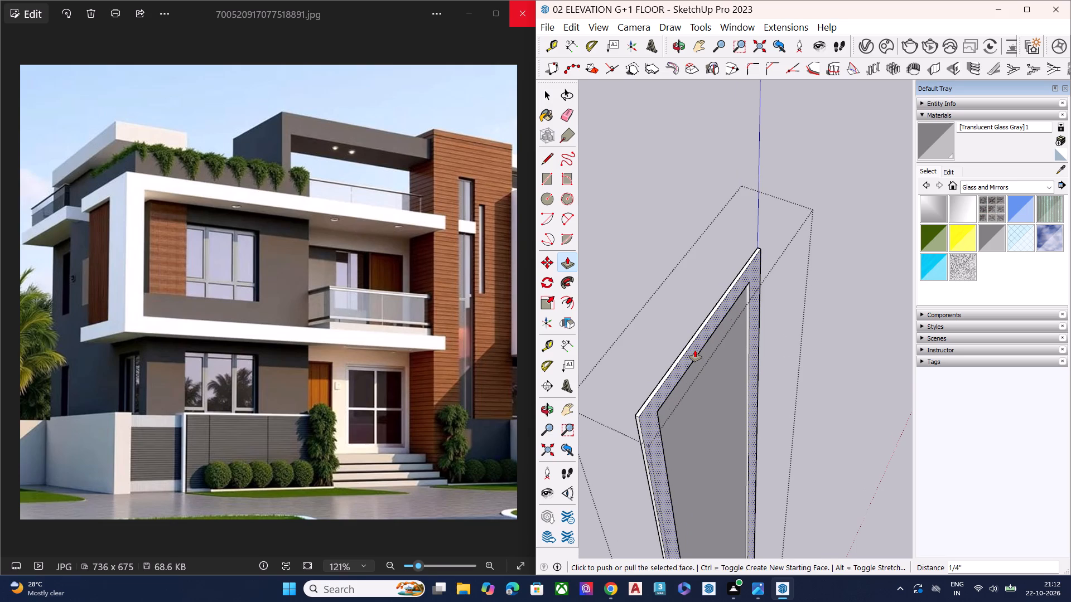
key("space")
left_click(644, 219)
Paint the short strip group's unpainted frame faces with Color M07 from the Colors materials.
scroll(690, 262, "down", 4)
scroll(693, 281, "up", 2)
scroll(693, 290, "down", 3)
middle_click_drag(689, 346, 771, 327)
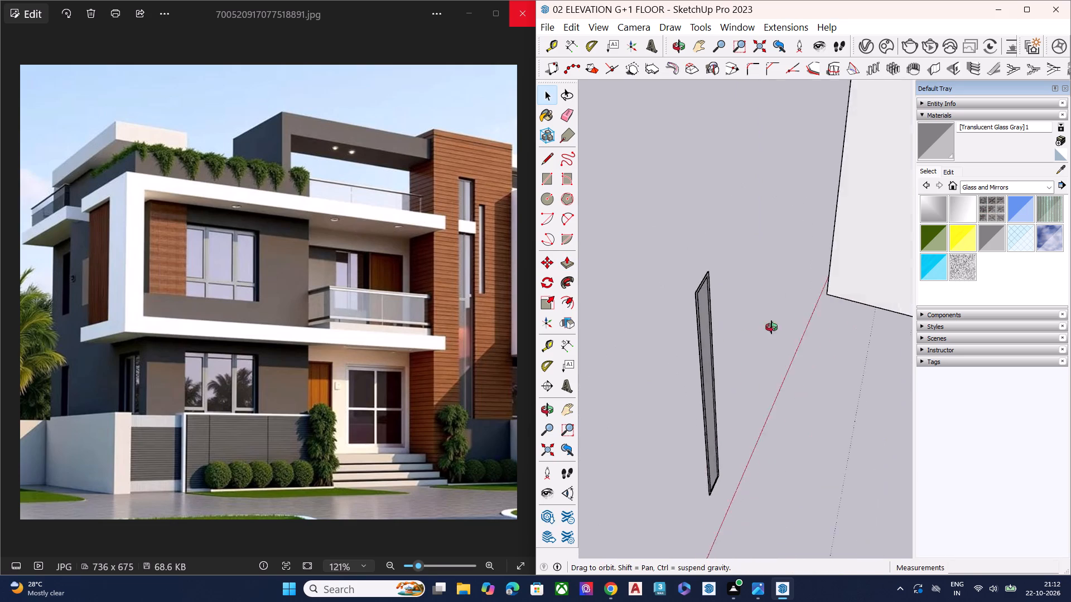
middle_click_drag(771, 327, 1070, 250)
scroll(878, 273, "up", 2)
middle_click_drag(744, 288, 834, 263)
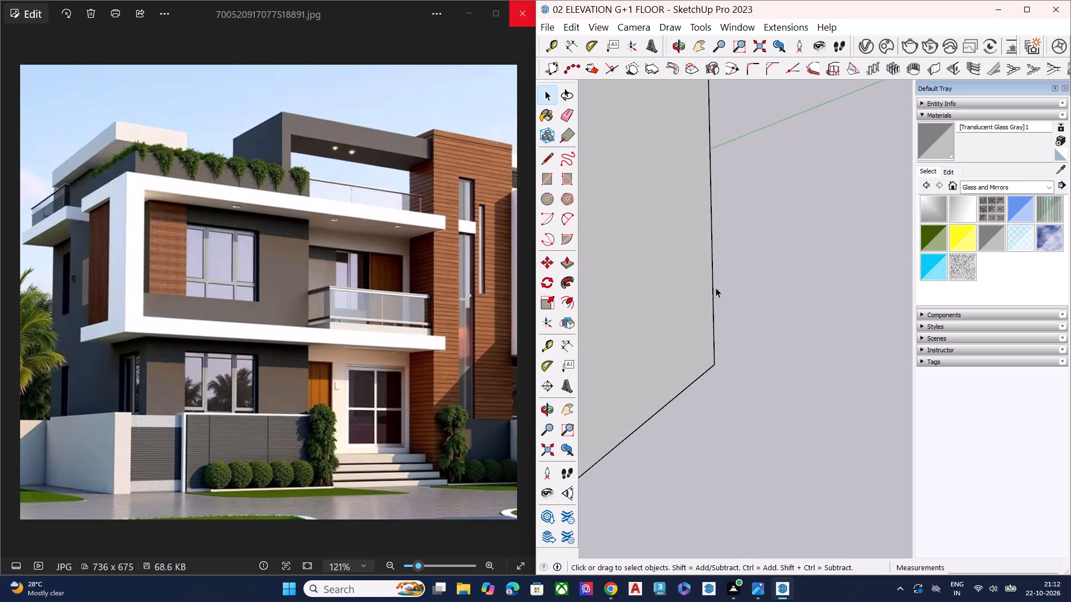
scroll(703, 298, "down", 6)
scroll(688, 310, "up", 2)
scroll(687, 312, "down", 8)
scroll(779, 310, "up", 7)
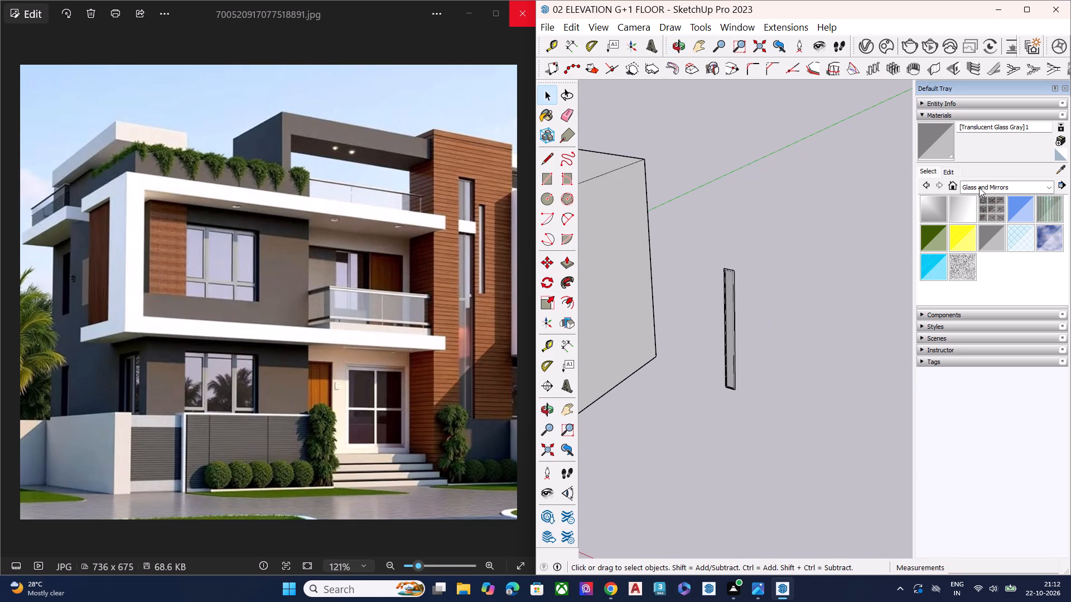
left_click(1001, 187)
scroll(979, 230, "up", 4)
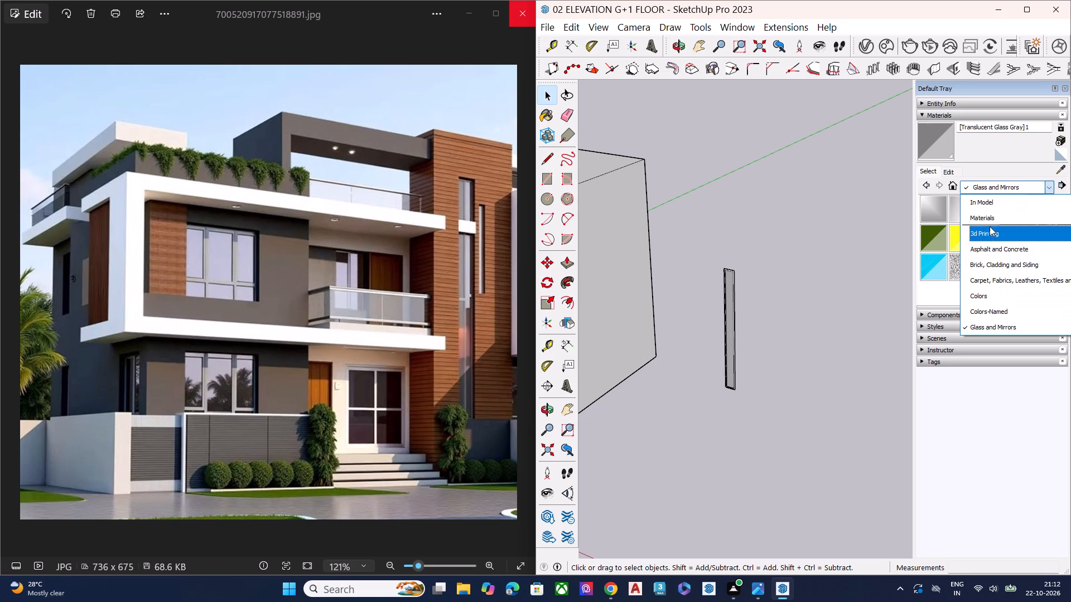
left_click(992, 295)
scroll(993, 246, "down", 3)
scroll(993, 246, "up", 1)
scroll(993, 246, "down", 4)
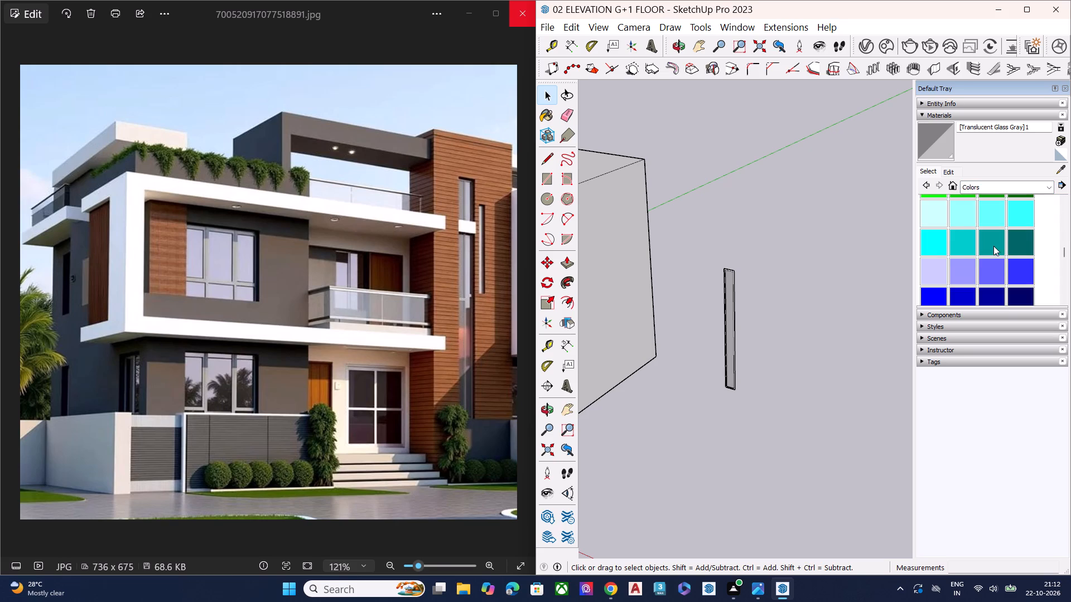
scroll(993, 245, "down", 6)
scroll(1005, 252, "up", 1)
scroll(1005, 252, "down", 3)
scroll(1005, 252, "up", 2)
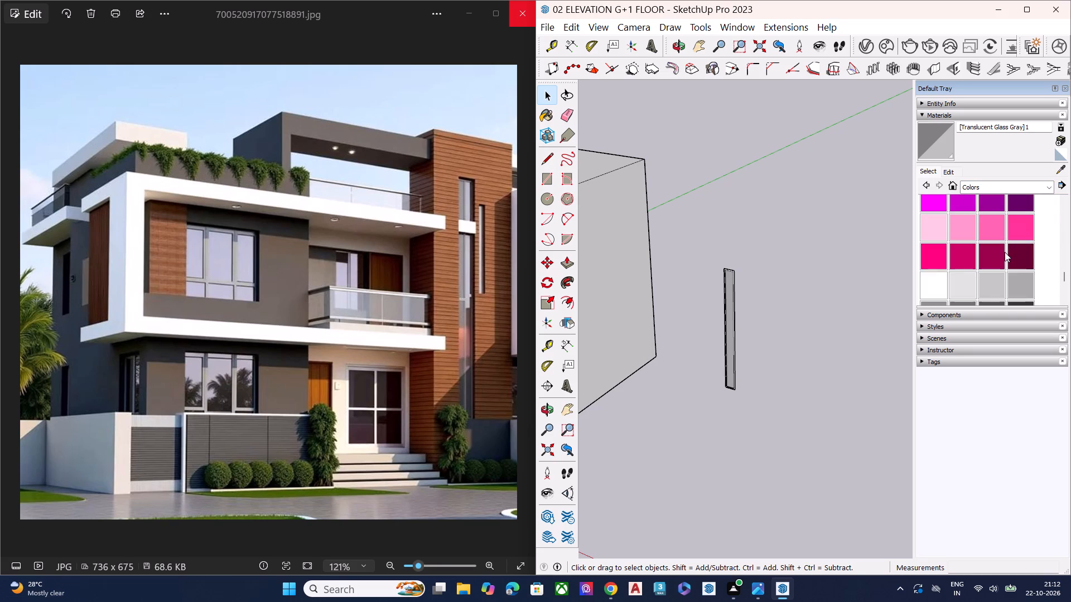
scroll(1005, 252, "down", 1)
left_click(1015, 255)
scroll(790, 287, "down", 1)
scroll(765, 294, "up", 6)
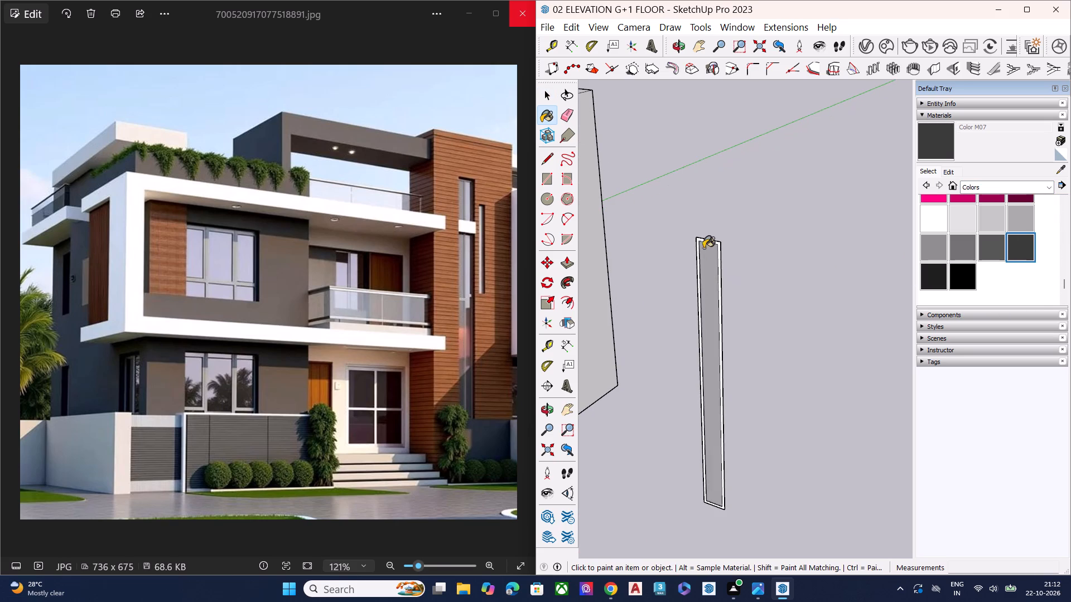
scroll(713, 242, "up", 6)
scroll(720, 247, "down", 1)
scroll(720, 247, "up", 7)
left_click(723, 246)
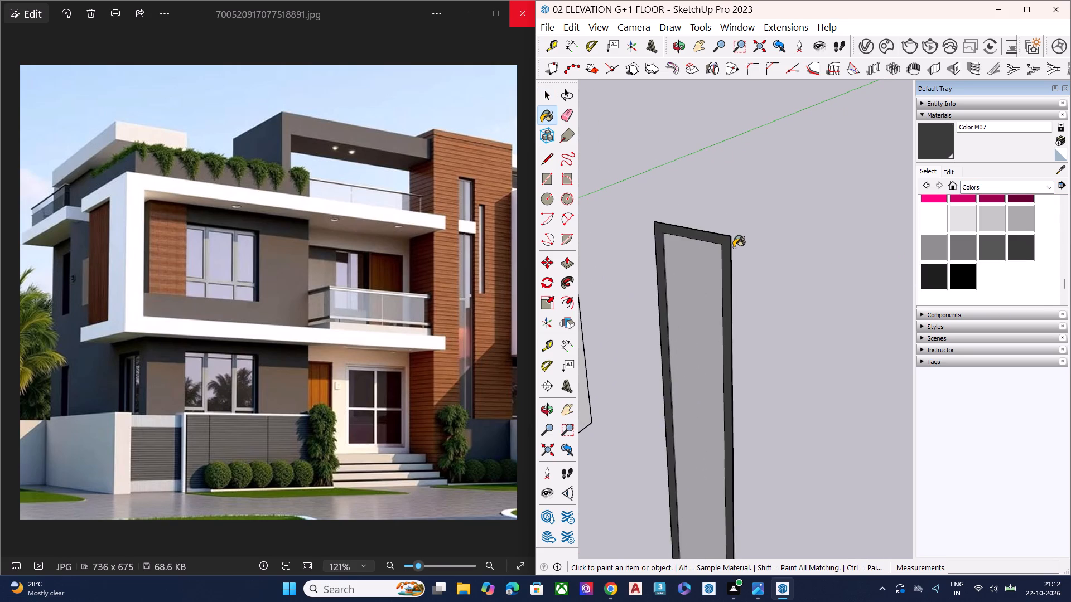
scroll(734, 247, "up", 6)
scroll(734, 247, "down", 3)
scroll(734, 247, "up", 1)
key("space")
Move the short glass panel by its top corner onto the matching top corner of the tower's short slot.
scroll(760, 254, "down", 3)
scroll(761, 254, "up", 1)
scroll(761, 254, "down", 1)
scroll(775, 253, "up", 1)
scroll(775, 254, "down", 4)
double_click(821, 317)
scroll(816, 193, "down", 7)
scroll(795, 207, "up", 1)
scroll(788, 210, "down", 1)
scroll(787, 210, "up", 1)
scroll(785, 210, "down", 3)
middle_click_drag(729, 232, 793, 290)
scroll(797, 230, "down", 1)
scroll(796, 230, "up", 1)
scroll(794, 232, "down", 5)
left_click_drag(818, 253, 872, 357)
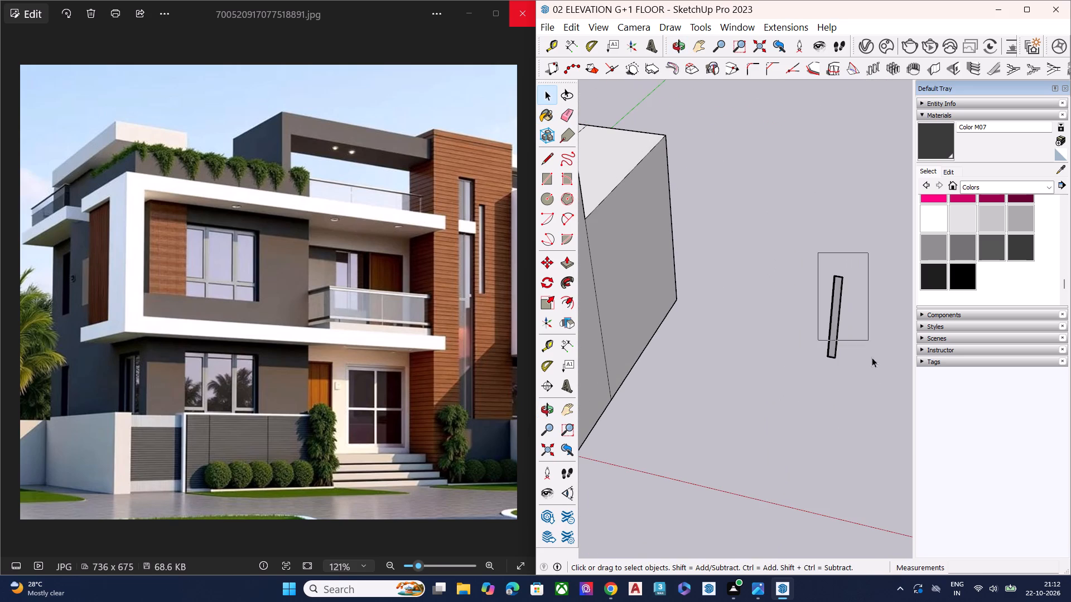
left_click_drag(872, 357, 868, 410)
scroll(865, 355, "up", 3)
key("m")
scroll(856, 297, "up", 4)
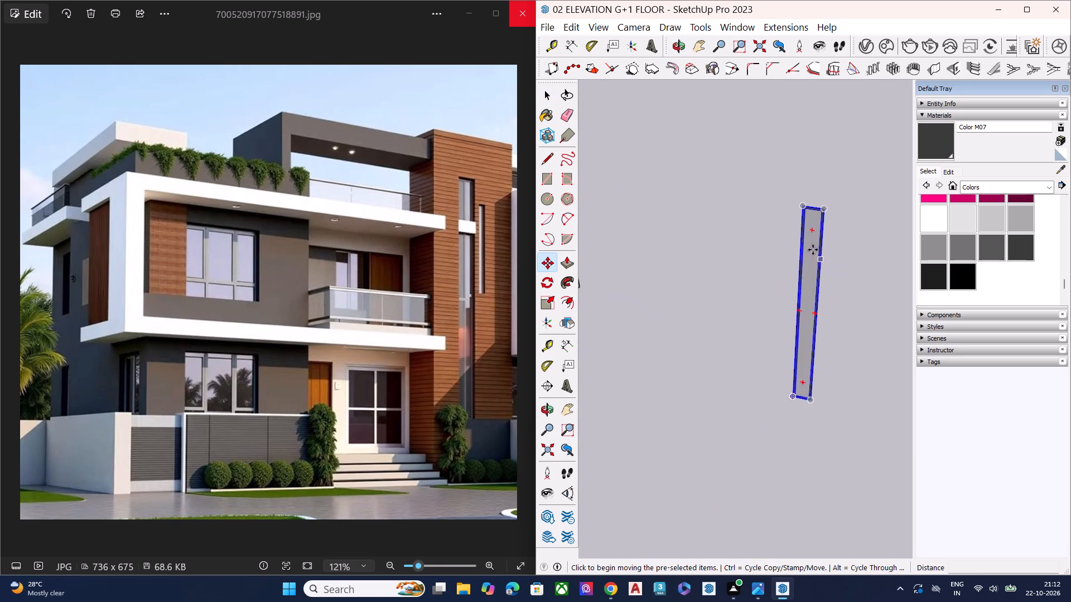
scroll(813, 250, "up", 3)
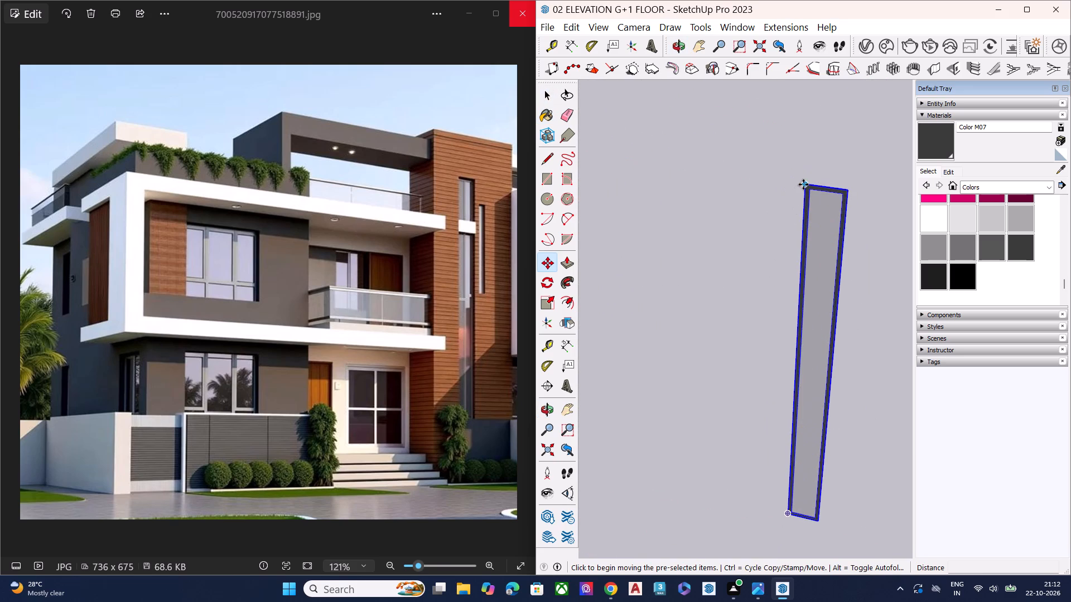
left_click(803, 185)
scroll(820, 246, "down", 1)
scroll(821, 246, "up", 1)
scroll(821, 251, "down", 6)
scroll(871, 275, "down", 16)
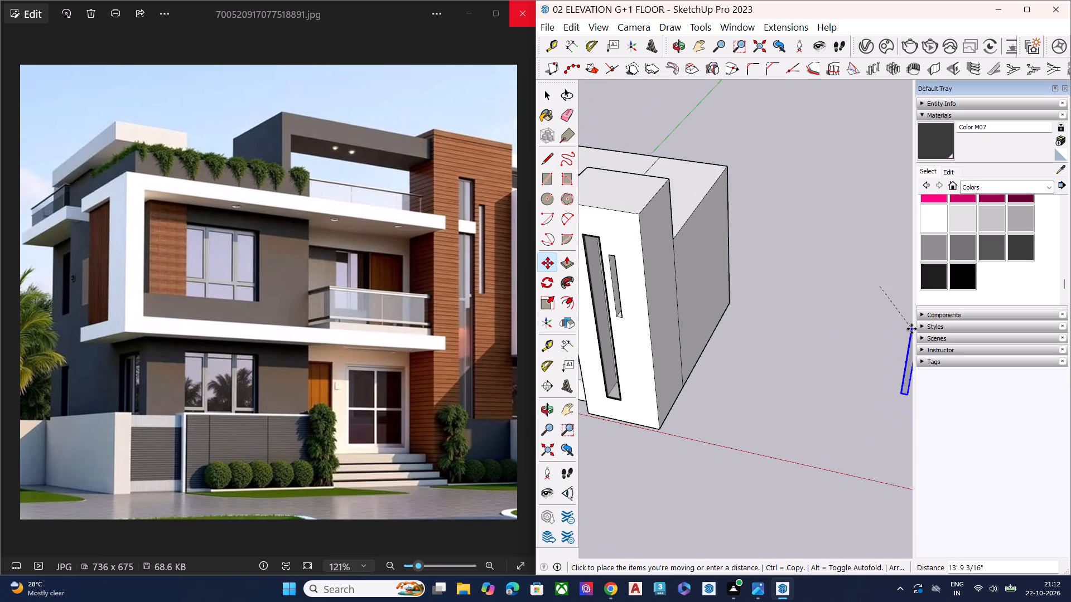
scroll(784, 280, "down", 6)
middle_click_drag(663, 290, 697, 192)
scroll(670, 280, "up", 1)
scroll(697, 235, "up", 4)
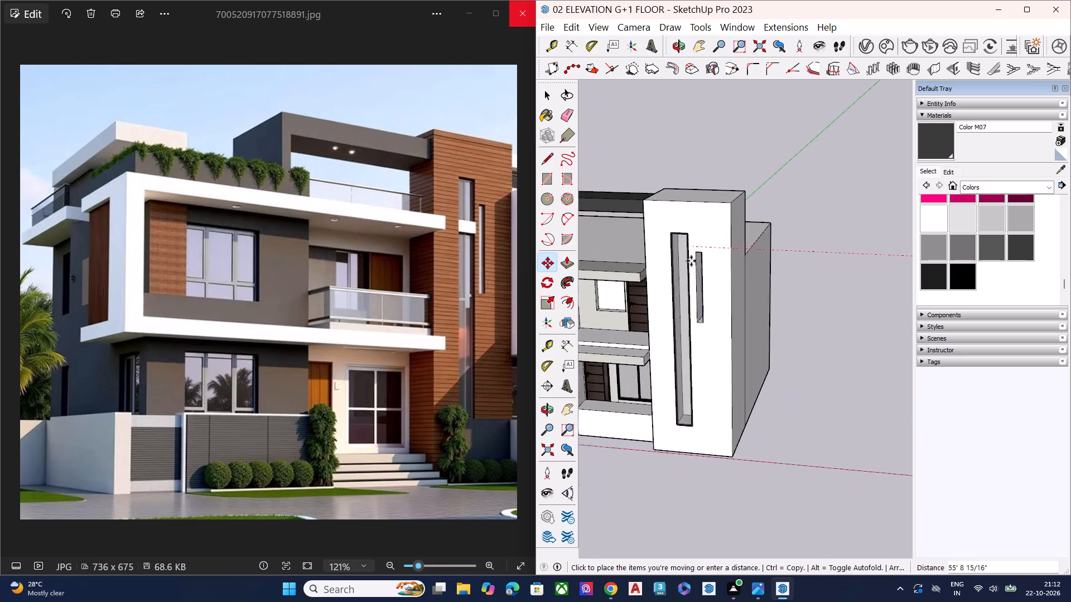
scroll(691, 261, "up", 5)
scroll(711, 255, "down", 3)
scroll(711, 255, "up", 1)
scroll(711, 255, "down", 1)
scroll(711, 254, "up", 9)
scroll(691, 244, "down", 2)
scroll(691, 244, "up", 11)
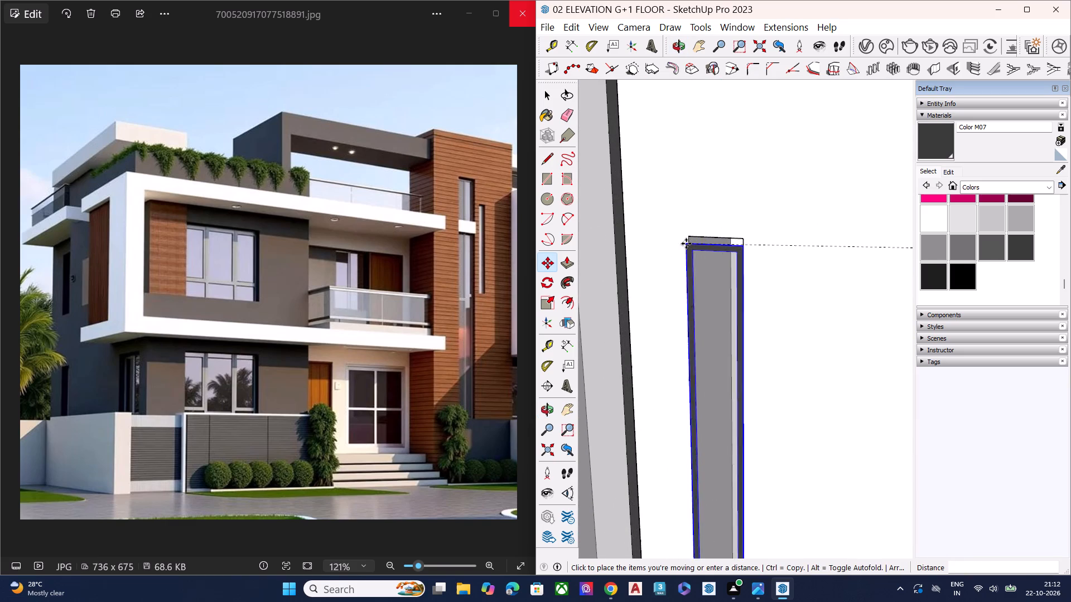
scroll(688, 237, "up", 4)
scroll(675, 246, "down", 1)
scroll(674, 247, "up", 7)
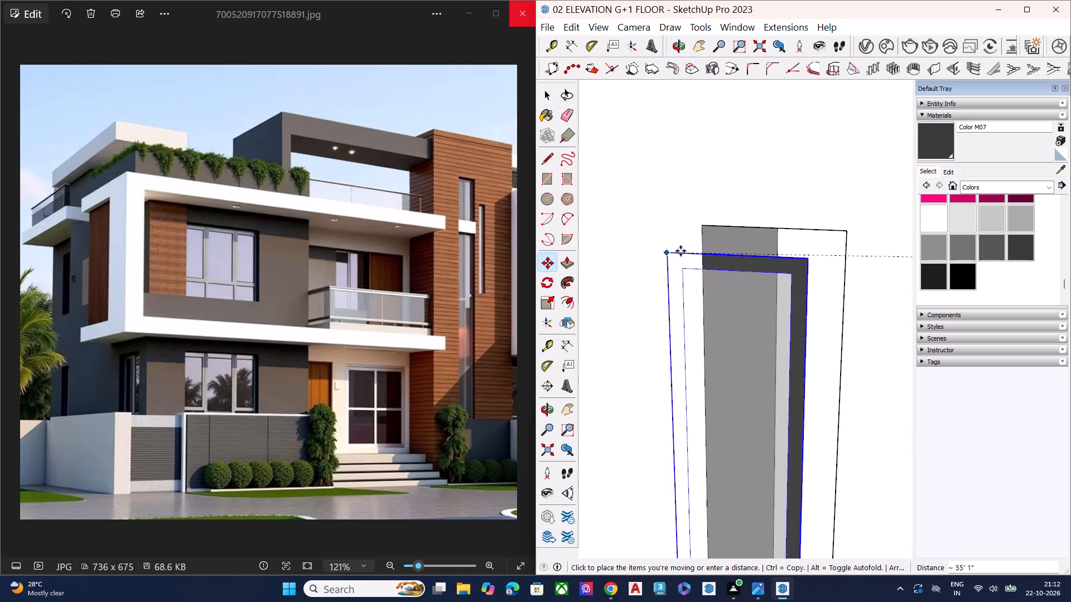
scroll(711, 247, "up", 1)
middle_click_drag(706, 242, 681, 186)
scroll(681, 186, "up", 4)
scroll(684, 196, "down", 1)
scroll(685, 197, "up", 1)
scroll(686, 200, "down", 1)
scroll(686, 200, "up", 4)
left_click(702, 213)
key("space")
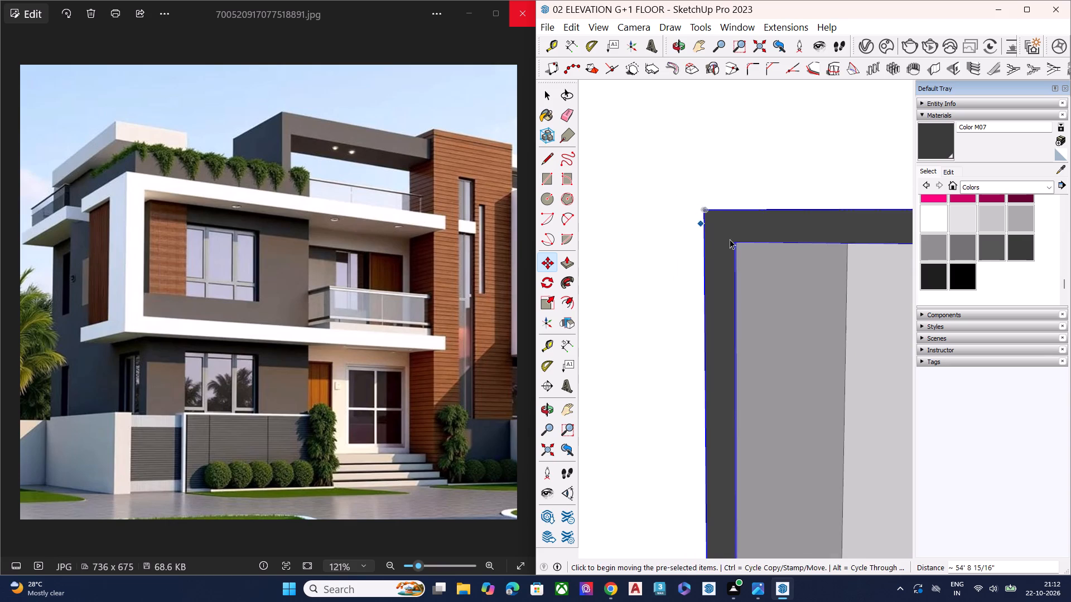
Inspect the panel fitted in the tower's short slot and the overall front elevation.
scroll(732, 241, "up", 5)
scroll(733, 242, "down", 2)
scroll(734, 242, "up", 1)
scroll(734, 242, "down", 6)
scroll(735, 242, "up", 1)
scroll(735, 242, "down", 2)
scroll(735, 242, "up", 1)
scroll(735, 244, "down", 5)
scroll(737, 243, "up", 4)
scroll(739, 243, "down", 10)
scroll(758, 234, "up", 1)
scroll(758, 234, "down", 7)
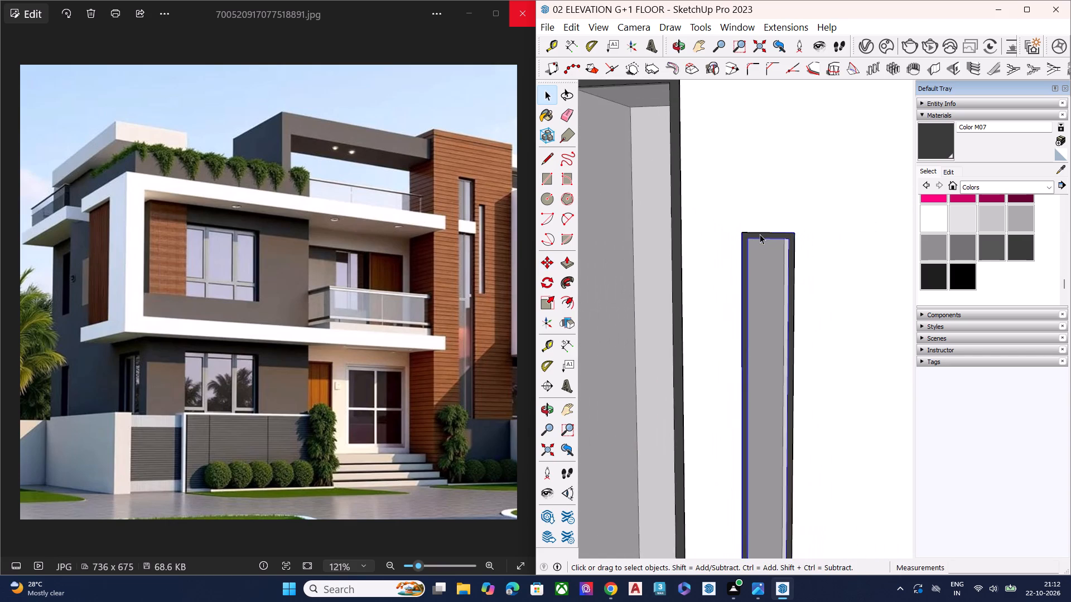
scroll(760, 234, "down", 7)
scroll(760, 233, "up", 2)
scroll(760, 233, "down", 11)
left_click(875, 216)
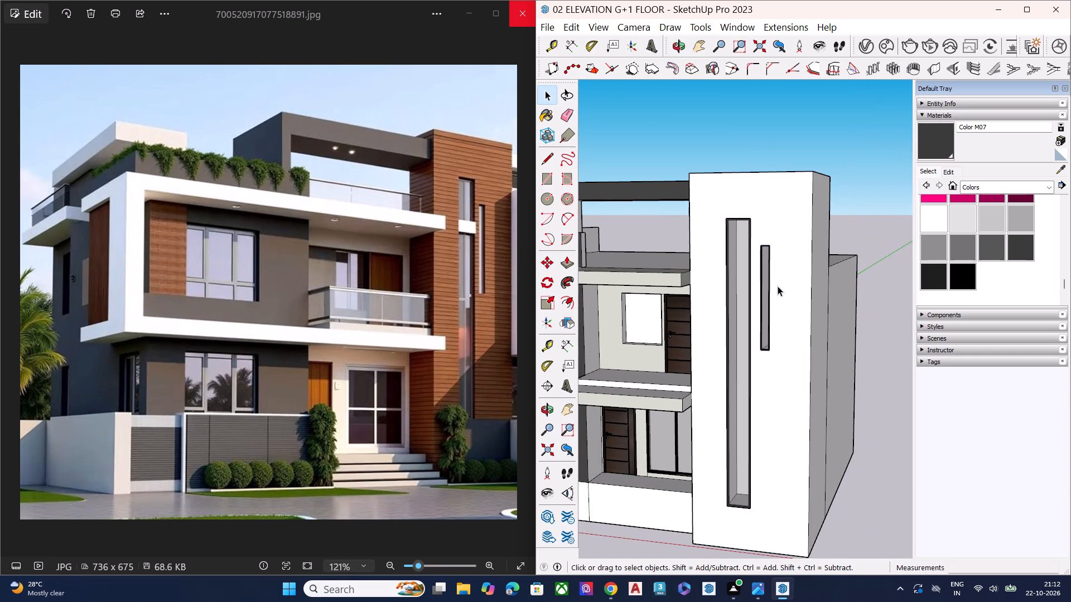
scroll(809, 267, "down", 9)
middle_click_drag(801, 320, 990, 266)
scroll(828, 365, "up", 1)
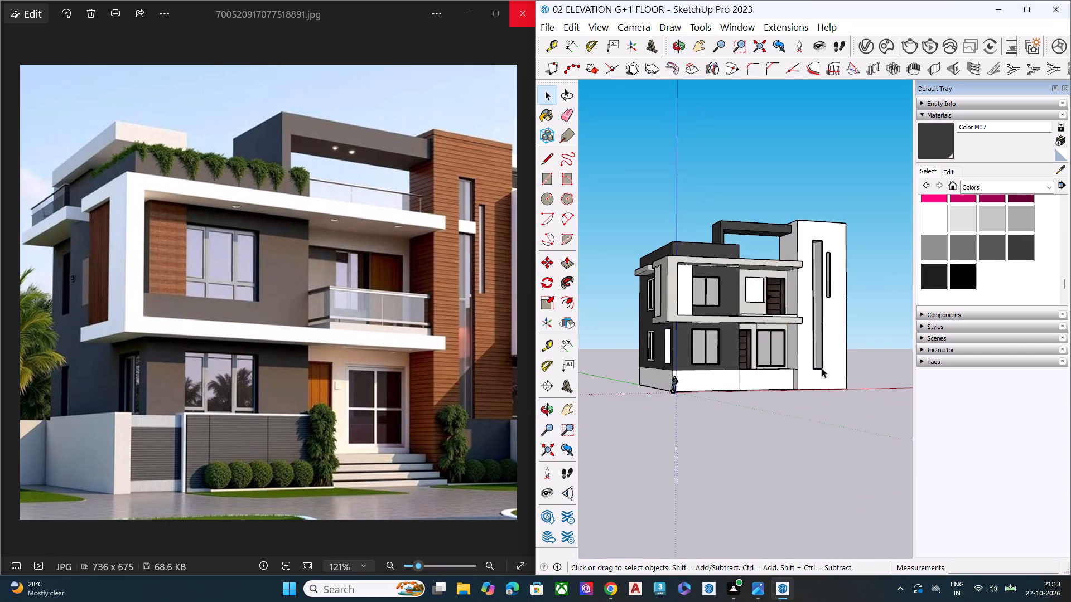
Delete the edge dividing the dark ground-floor front wall from the white plinth below it.
scroll(804, 381, "down", 2)
scroll(801, 382, "up", 4)
scroll(770, 400, "down", 1)
scroll(764, 405, "up", 2)
middle_click_drag(762, 399, 715, 527)
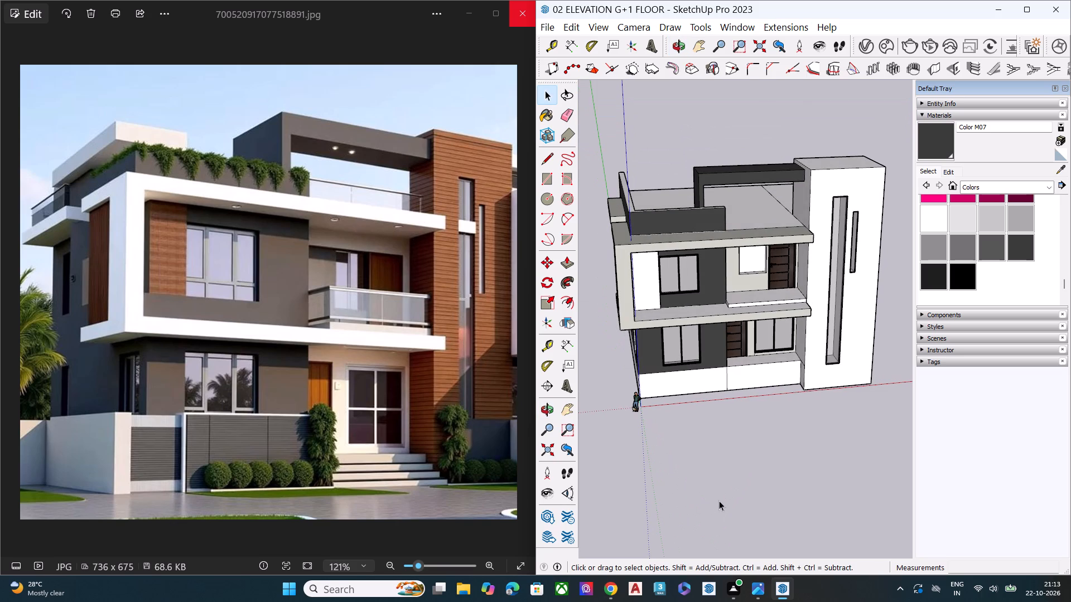
scroll(692, 362, "up", 5)
middle_click_drag(692, 360, 759, 295)
scroll(730, 424, "up", 7)
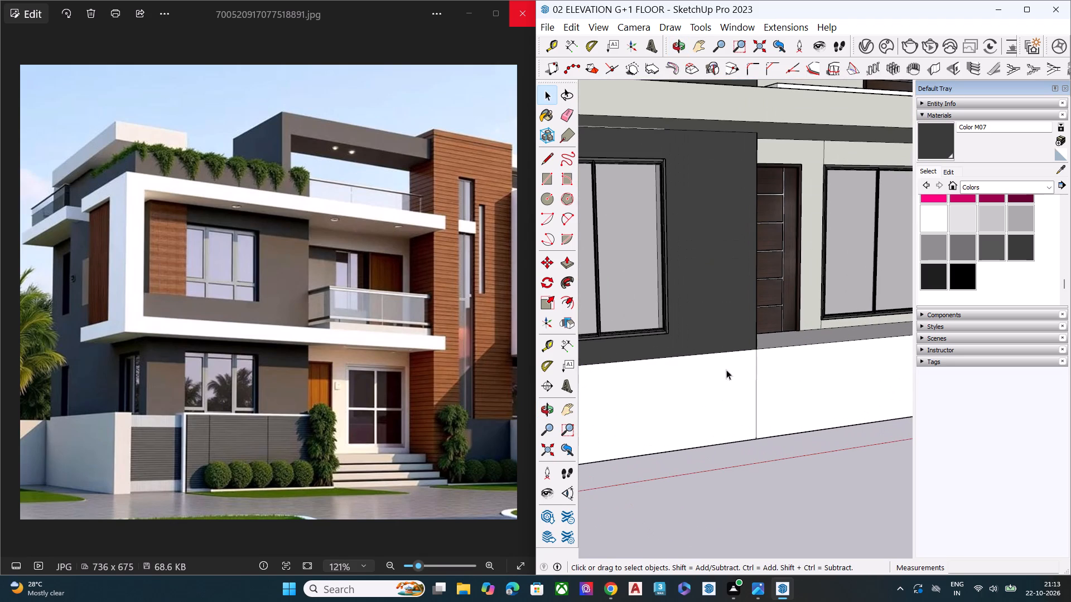
left_click(734, 352)
key("Delete")
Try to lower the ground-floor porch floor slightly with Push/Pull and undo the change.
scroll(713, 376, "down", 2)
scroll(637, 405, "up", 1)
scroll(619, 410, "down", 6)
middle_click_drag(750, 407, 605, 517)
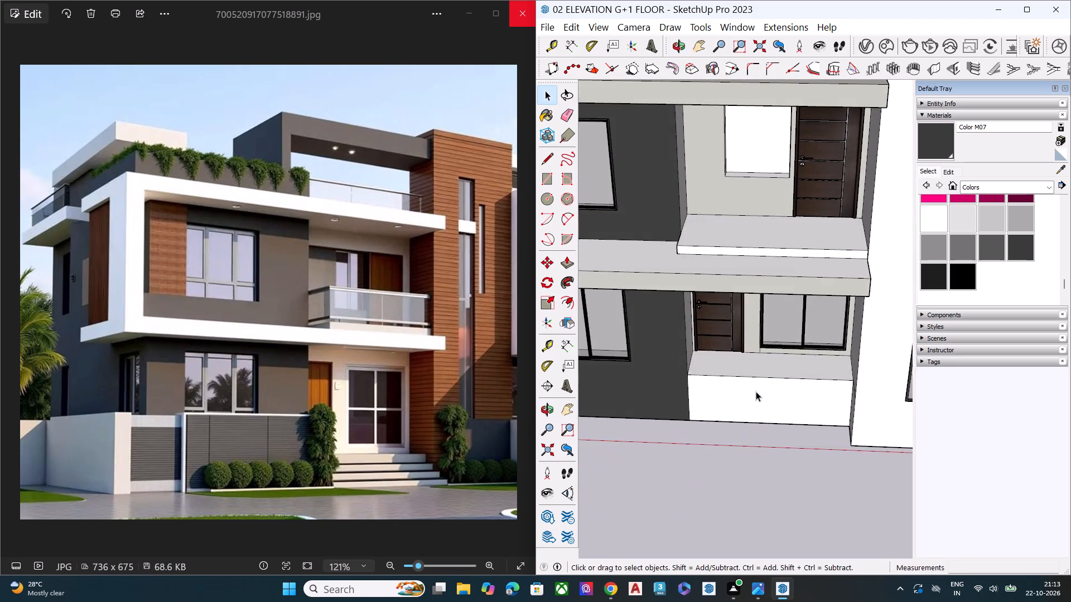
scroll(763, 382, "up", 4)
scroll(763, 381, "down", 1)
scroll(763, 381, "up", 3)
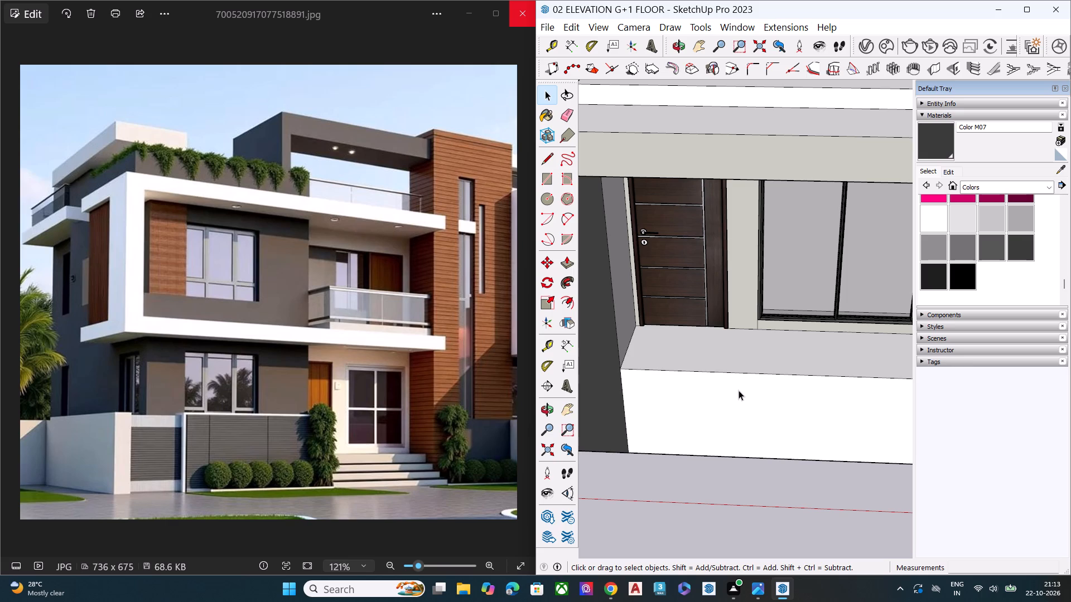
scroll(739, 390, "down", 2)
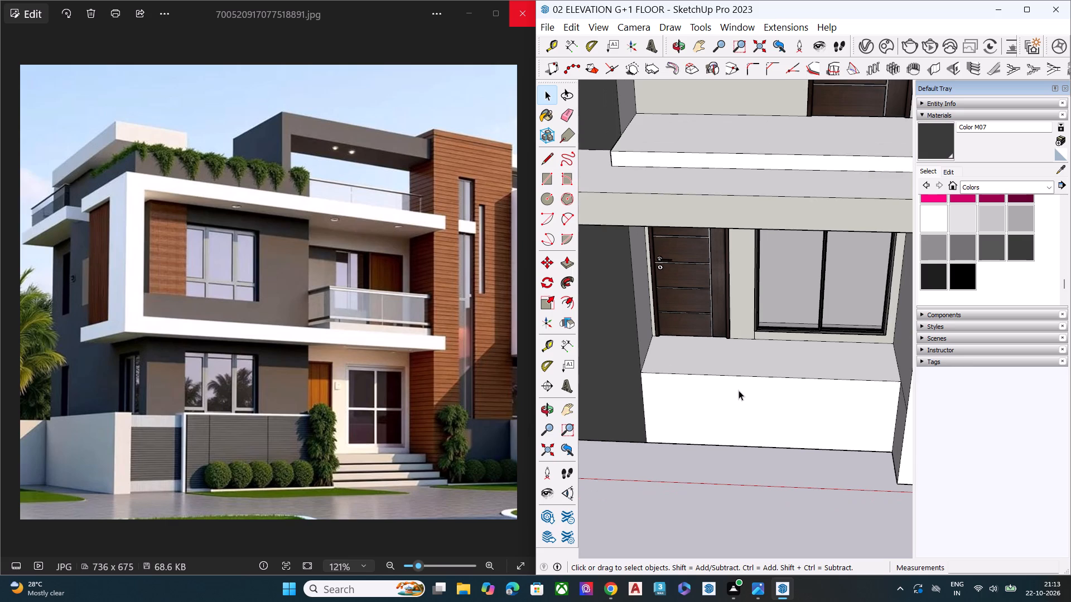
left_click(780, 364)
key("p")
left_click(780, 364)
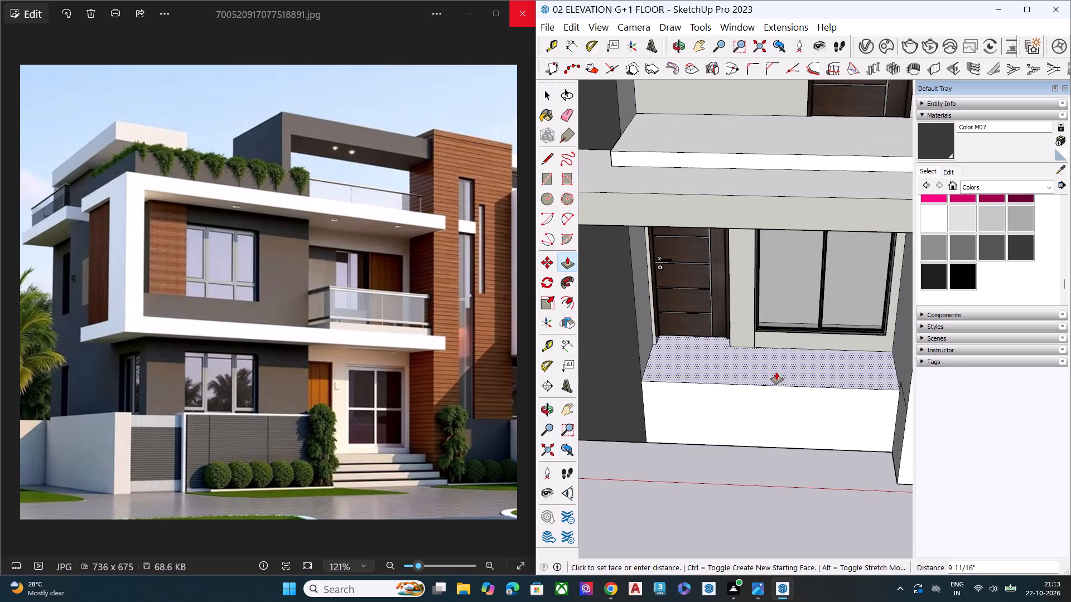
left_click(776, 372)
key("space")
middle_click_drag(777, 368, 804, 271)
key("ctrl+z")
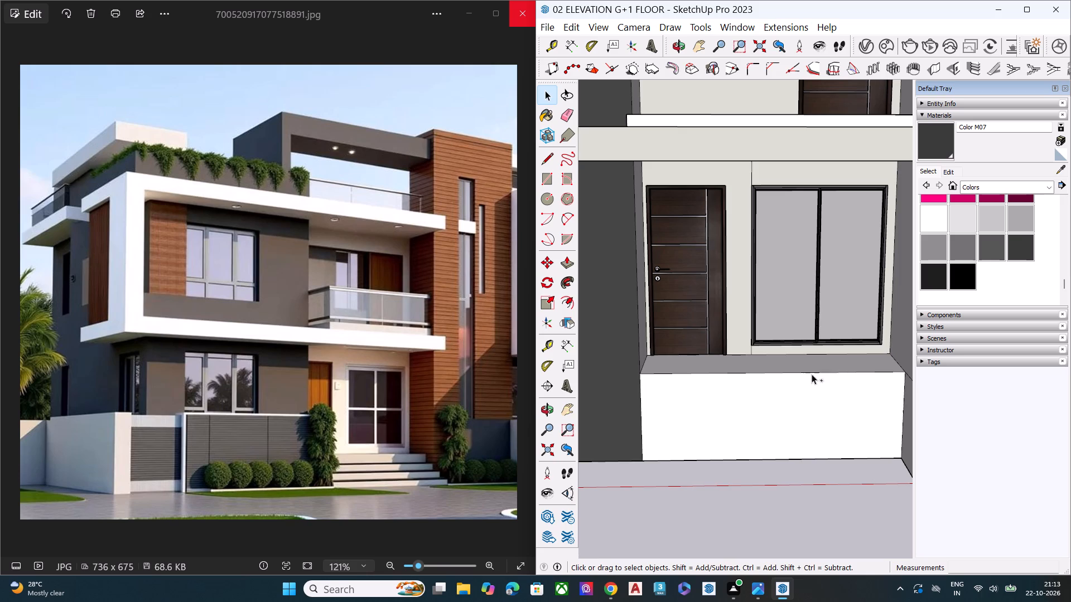
Draw a horizontal line about 19' 9" long across the porch's front face, just below its top edge.
middle_click_drag(797, 379, 810, 328)
key("l")
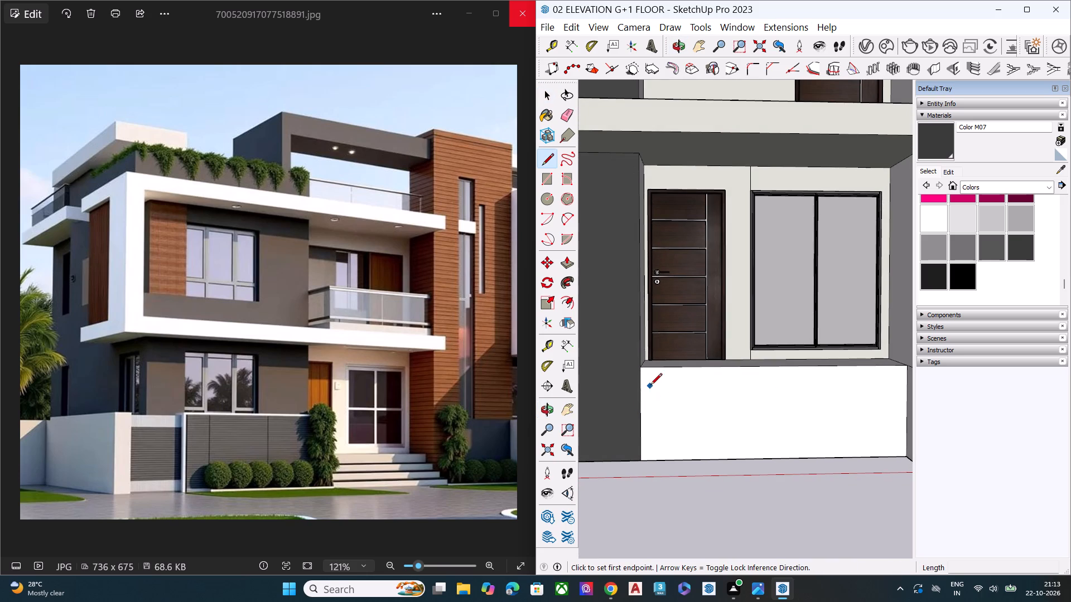
left_click(641, 385)
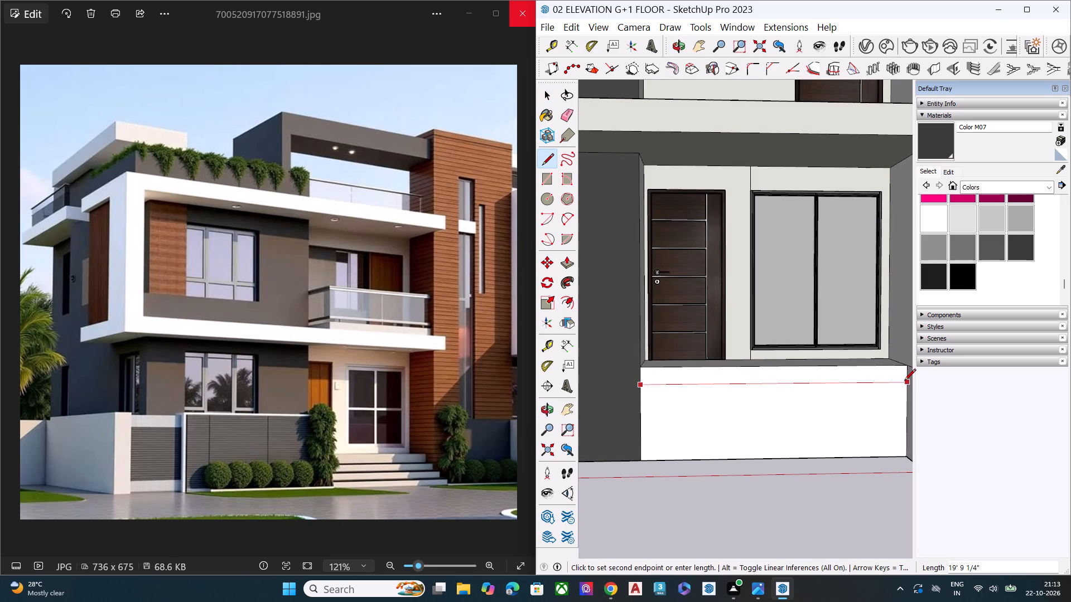
left_click(908, 382)
key("space")
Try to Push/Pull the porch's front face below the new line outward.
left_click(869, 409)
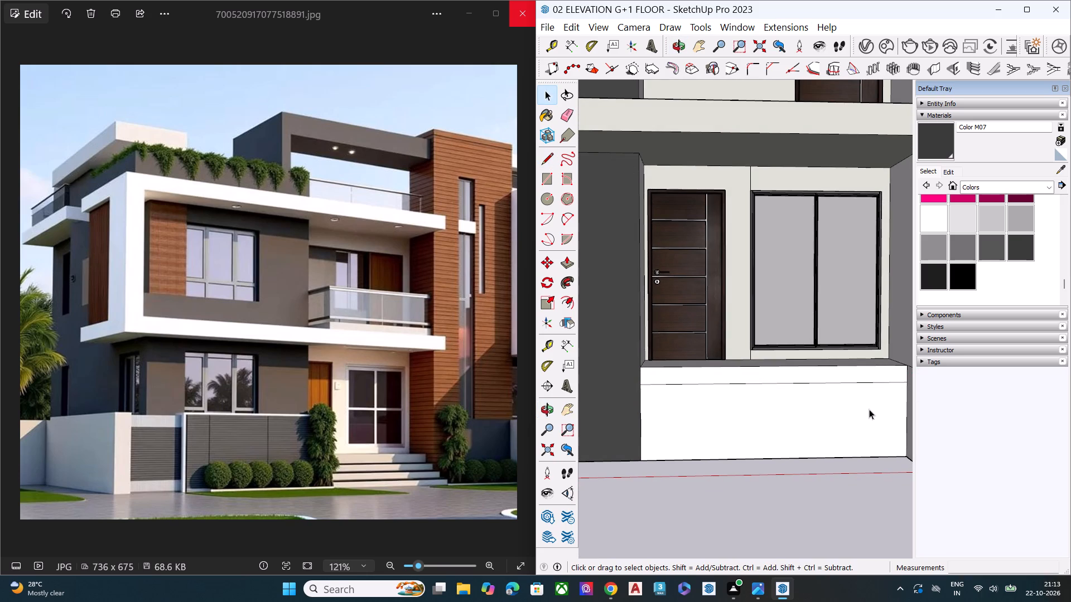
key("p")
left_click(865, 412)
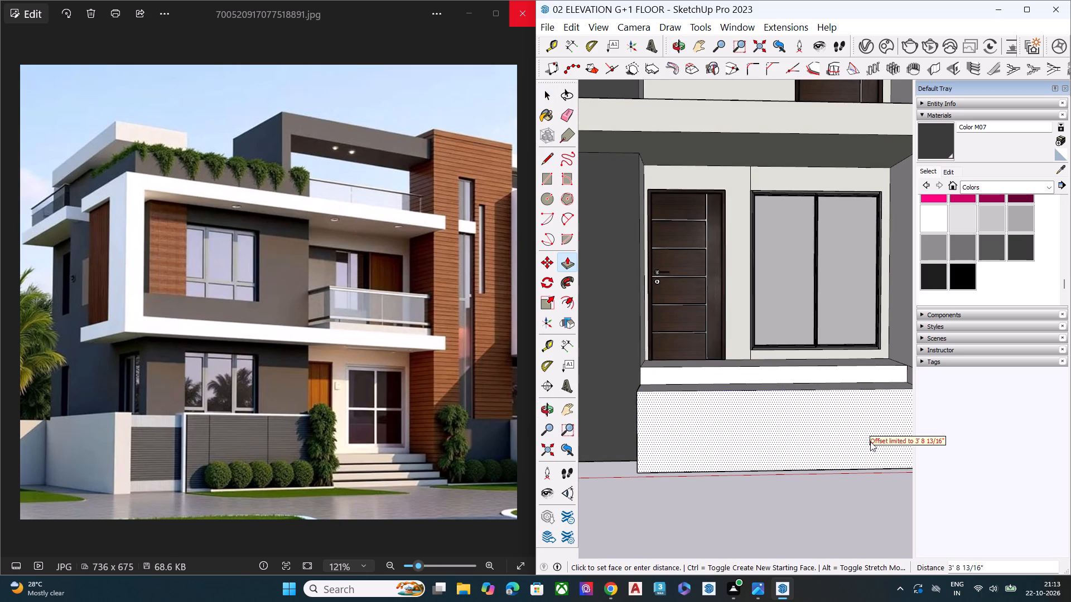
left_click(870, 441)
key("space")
Draw a horizontal line about 20' long across the porch's front face, just above the ground.
scroll(746, 430, "down", 2)
scroll(746, 430, "up", 3)
scroll(746, 430, "down", 3)
middle_click_drag(750, 431, 861, 443)
scroll(796, 393, "down", 1)
scroll(796, 393, "up", 1)
scroll(796, 393, "down", 1)
scroll(796, 393, "up", 1)
scroll(796, 393, "down", 4)
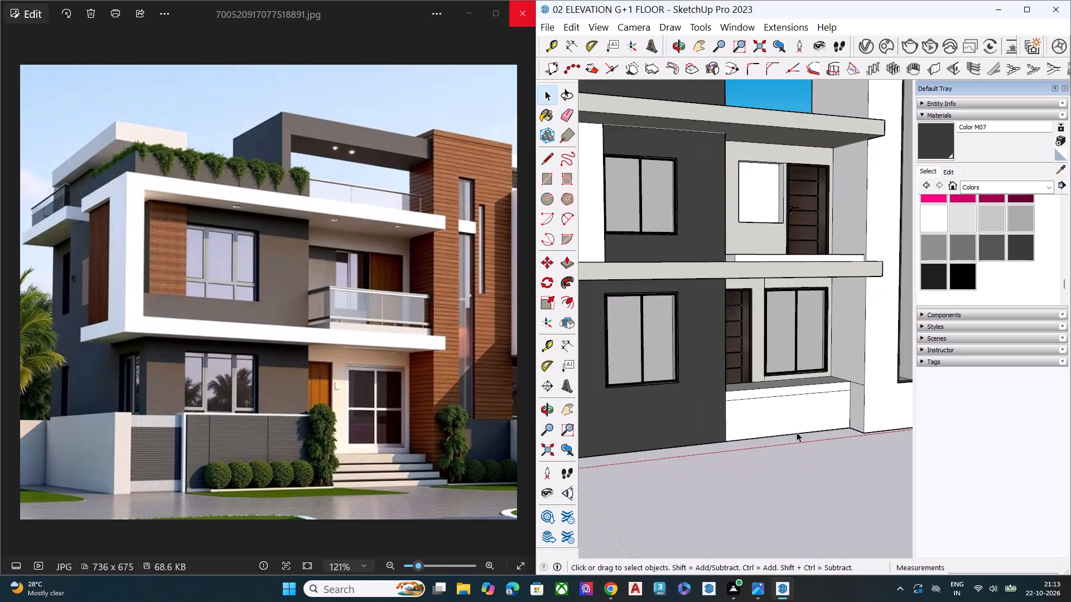
middle_click_drag(810, 430, 882, 387)
scroll(873, 404, "up", 3)
scroll(867, 409, "down", 2)
scroll(865, 409, "up", 4)
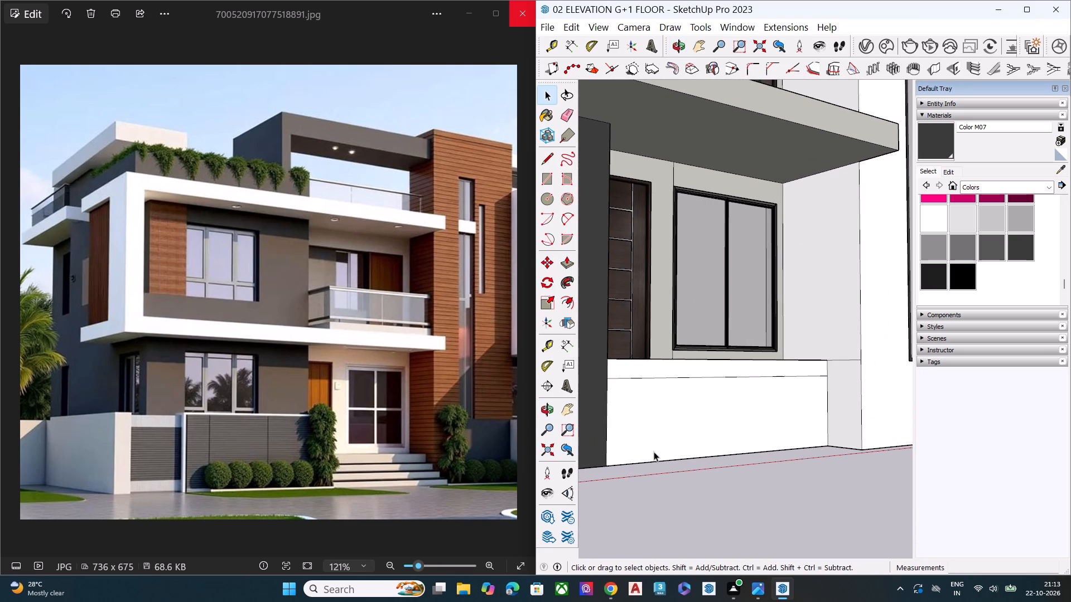
scroll(683, 448, "up", 1)
scroll(643, 418, "down", 3)
middle_click_drag(689, 437, 612, 464)
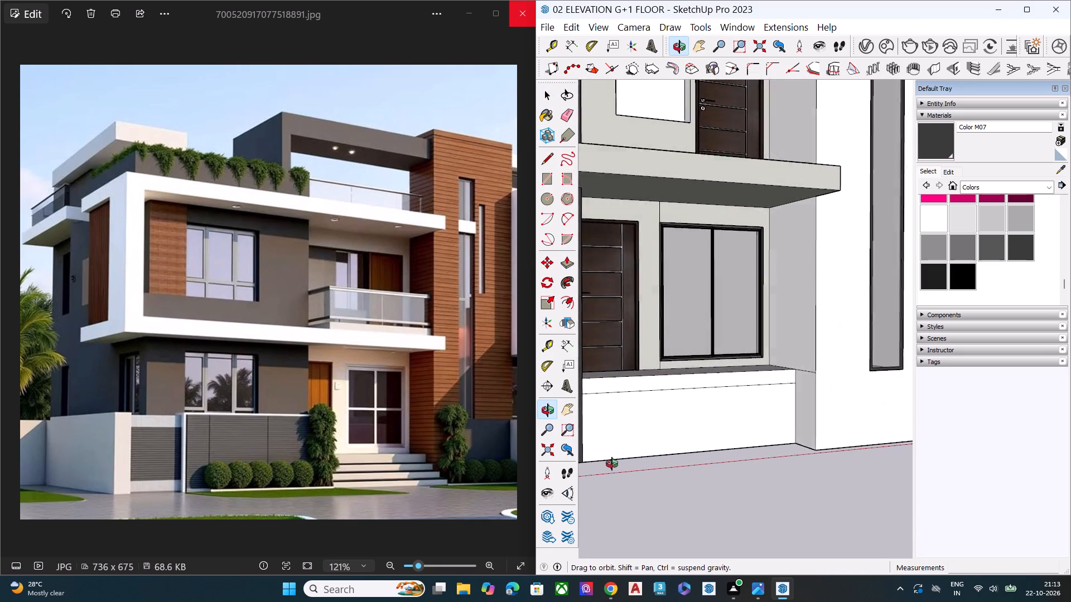
middle_click_drag(612, 464, 597, 463)
scroll(596, 462, "up", 5)
scroll(833, 436, "down", 8)
middle_click_drag(827, 462, 681, 470)
scroll(683, 464, "up", 7)
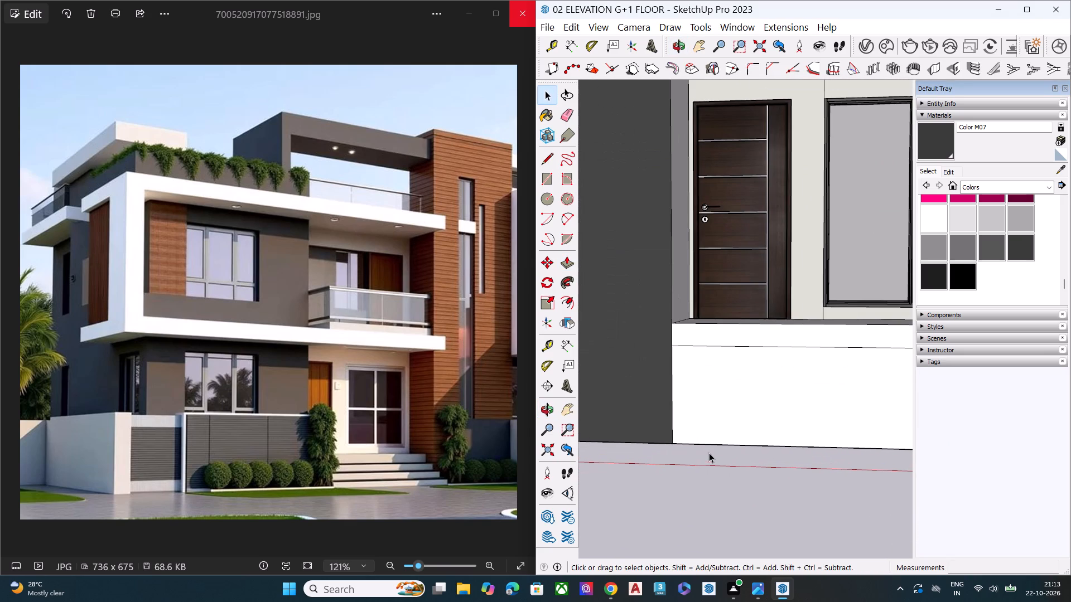
key("l")
left_click(674, 426)
scroll(651, 440, "down", 5)
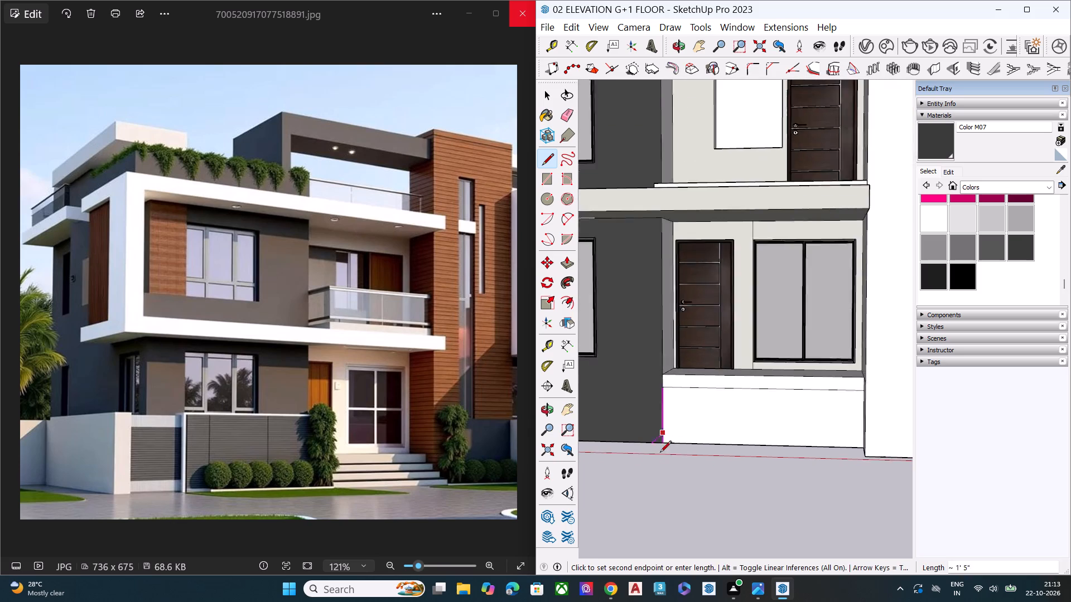
scroll(660, 453, "down", 2)
middle_click_drag(739, 457, 867, 422)
scroll(870, 423, "up", 3)
left_click(871, 425)
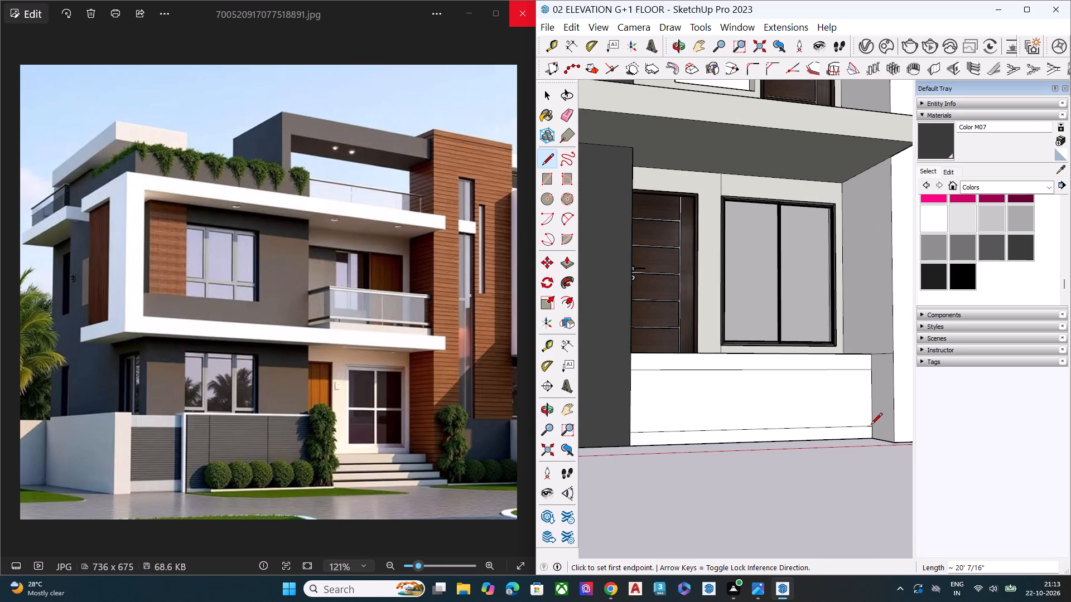
Push/Pull the bottom strip of the porch front outward in two pulls, the second about 5' 5", to form the lowest entrance step.
key("space")
left_click(857, 435)
key("p")
left_click(860, 430)
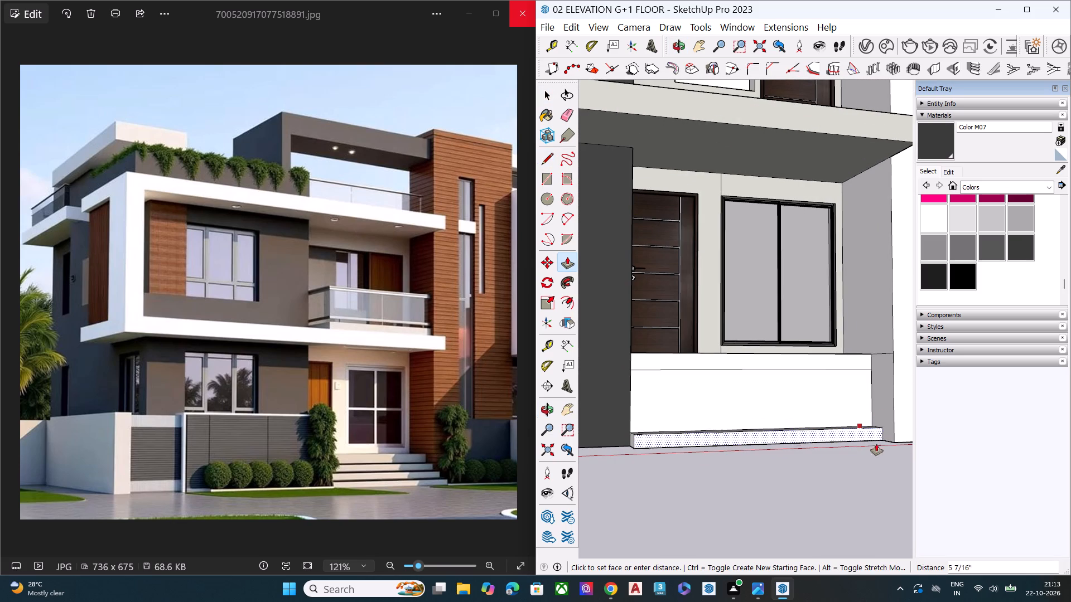
left_click(888, 458)
left_click(861, 437)
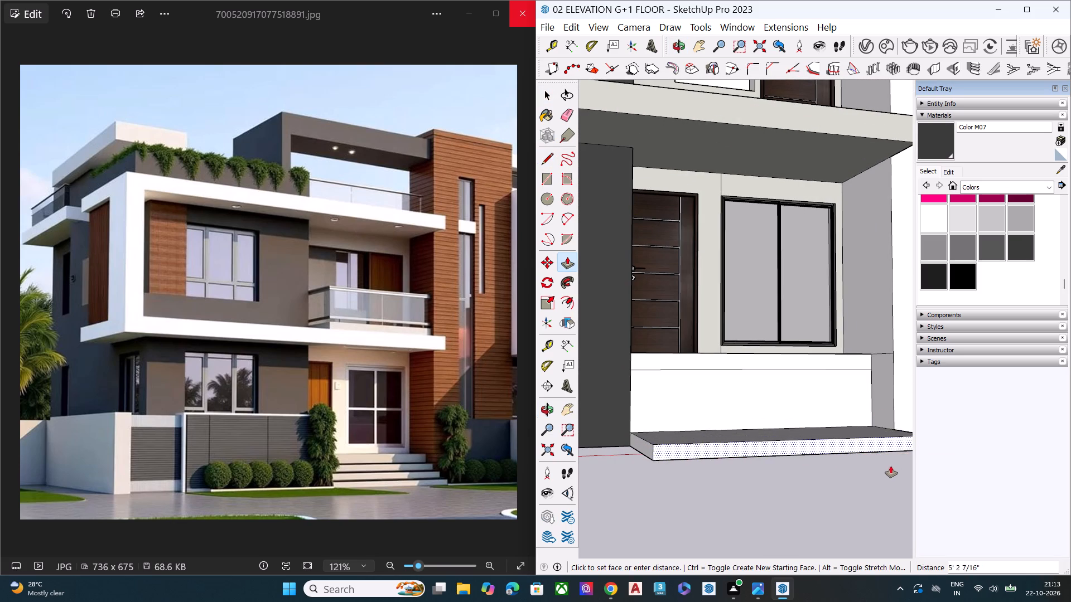
left_click(891, 466)
scroll(750, 435, "down", 3)
scroll(750, 439, "up", 1)
scroll(750, 440, "down", 2)
scroll(754, 448, "up", 3)
scroll(755, 448, "down", 3)
middle_click_drag(761, 455, 848, 565)
scroll(857, 513, "up", 3)
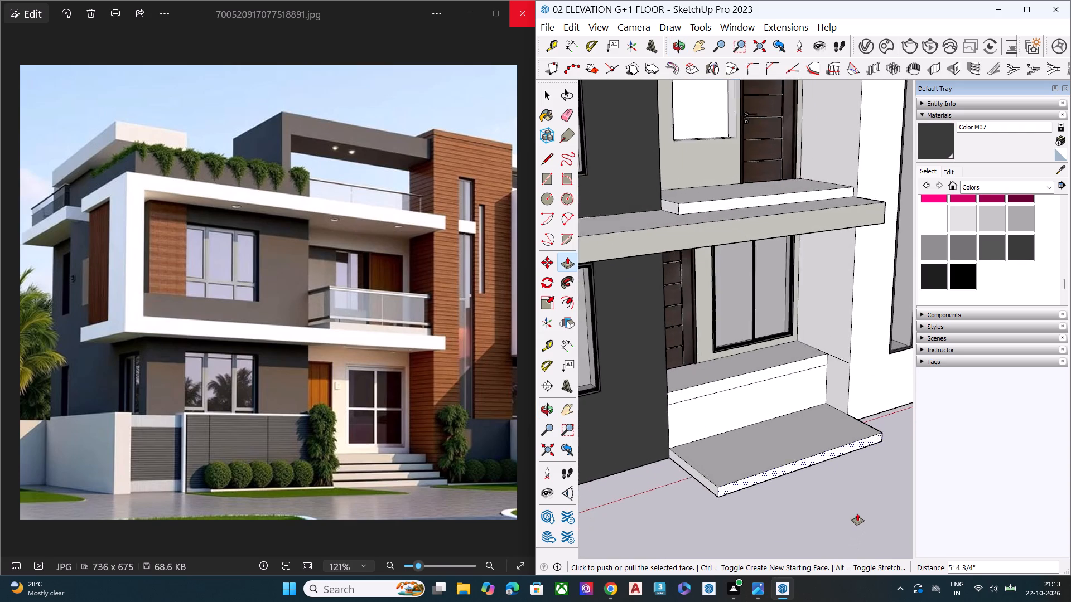
scroll(857, 513, "up", 1)
left_click(823, 515)
key("space")
Draw a full-width horizontal line across the porch's front face, one riser height above the lowest step.
scroll(727, 391, "up", 1)
scroll(726, 391, "down", 1)
scroll(725, 391, "up", 4)
middle_click_drag(747, 430, 669, 394)
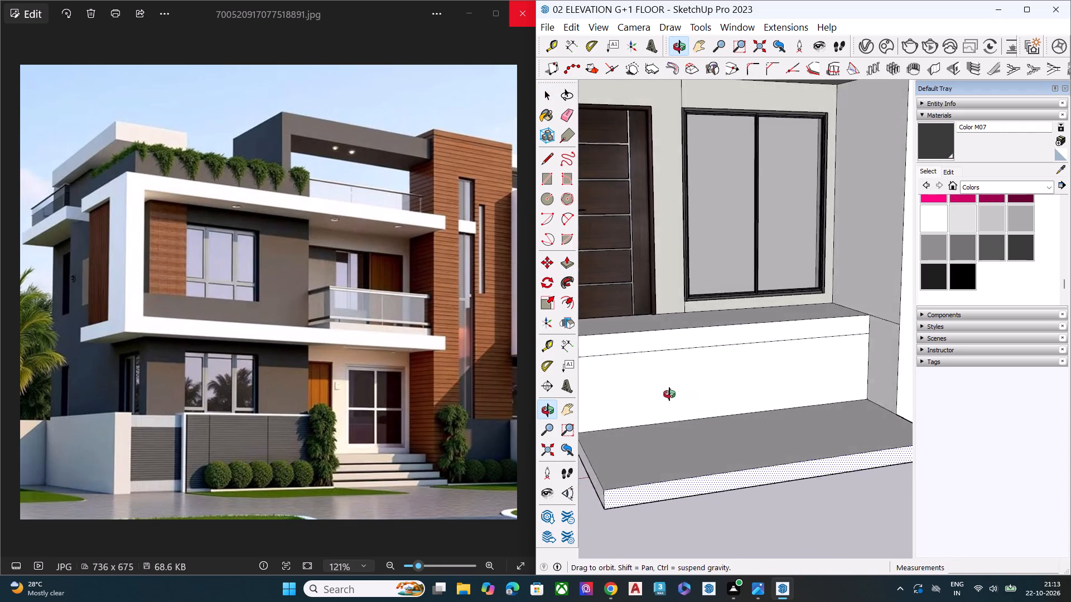
middle_click_drag(669, 394, 611, 392)
scroll(570, 404, "up", 1)
scroll(814, 433, "up", 2)
scroll(835, 440, "down", 9)
middle_click_drag(755, 450, 696, 397)
scroll(695, 397, "up", 3)
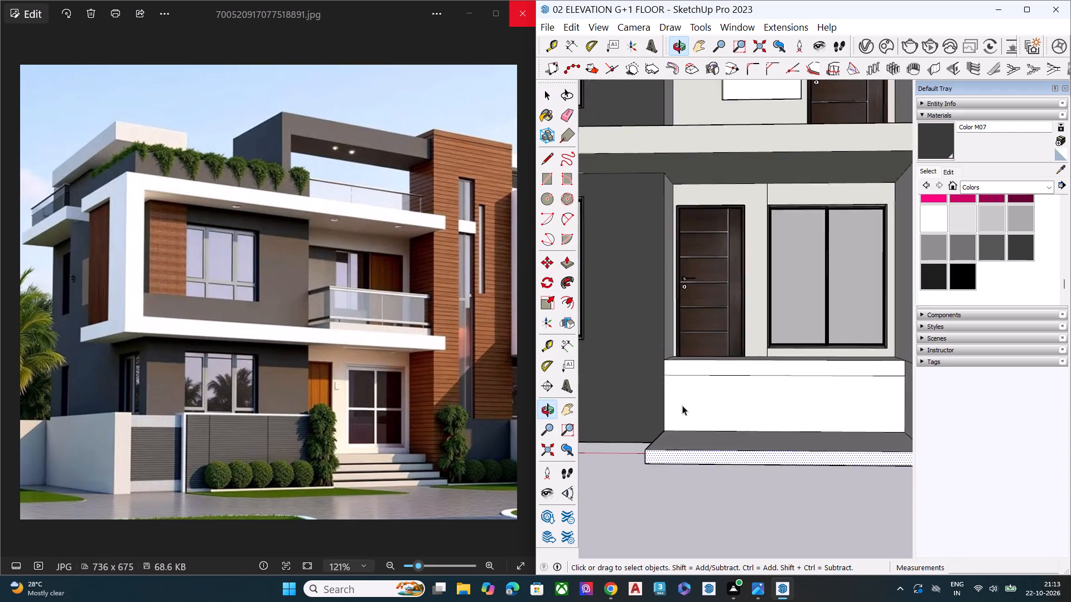
scroll(682, 405, "up", 4)
key("l")
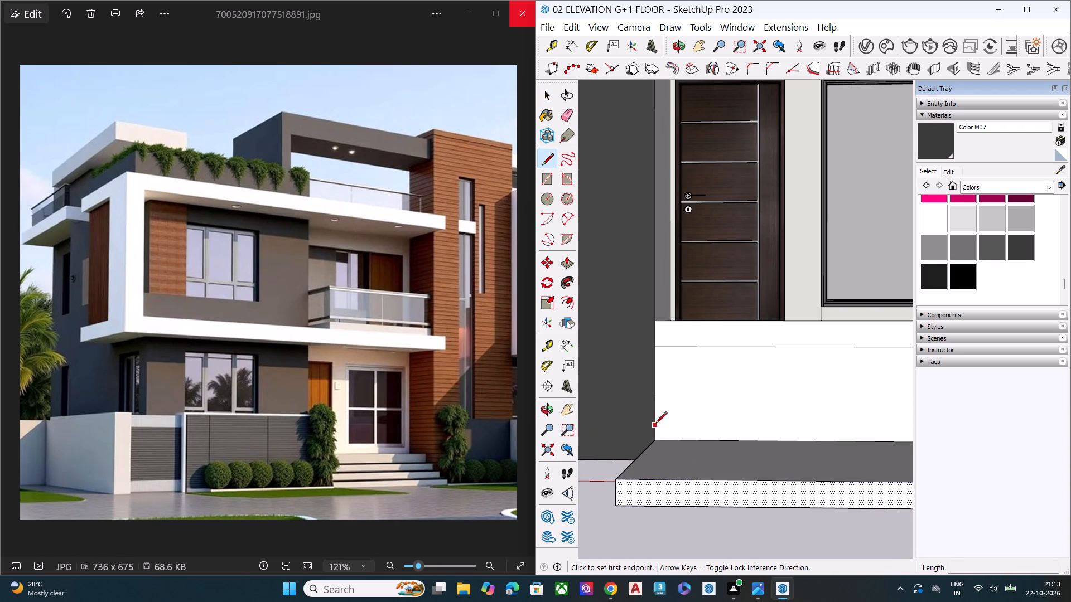
left_click(655, 421)
scroll(659, 428, "down", 5)
scroll(843, 435, "down", 7)
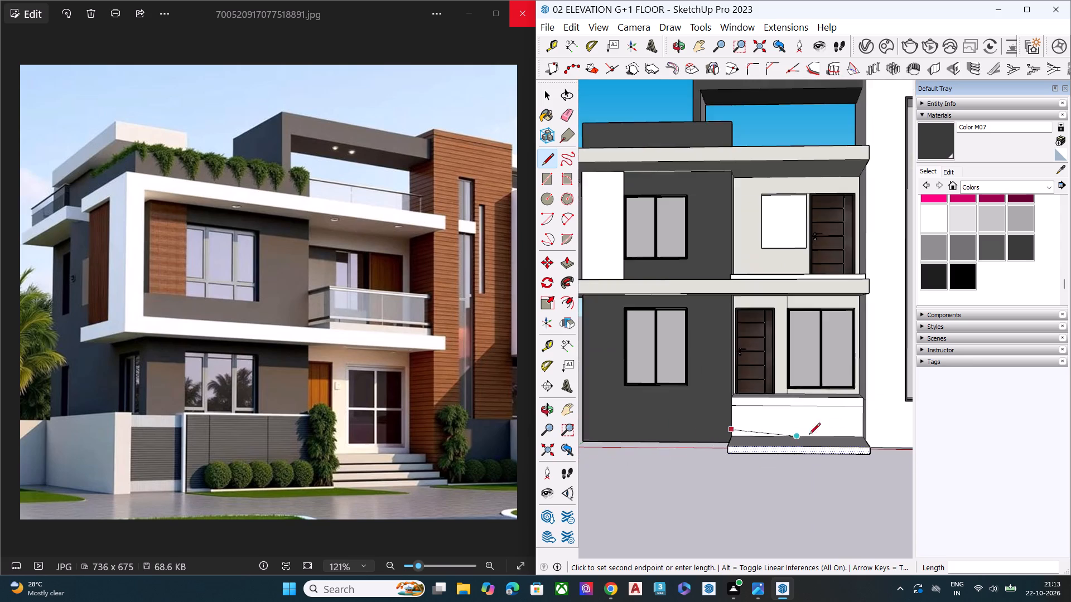
scroll(868, 431, "up", 3)
scroll(868, 431, "down", 1)
scroll(868, 431, "up", 5)
left_click(858, 428)
key("space")
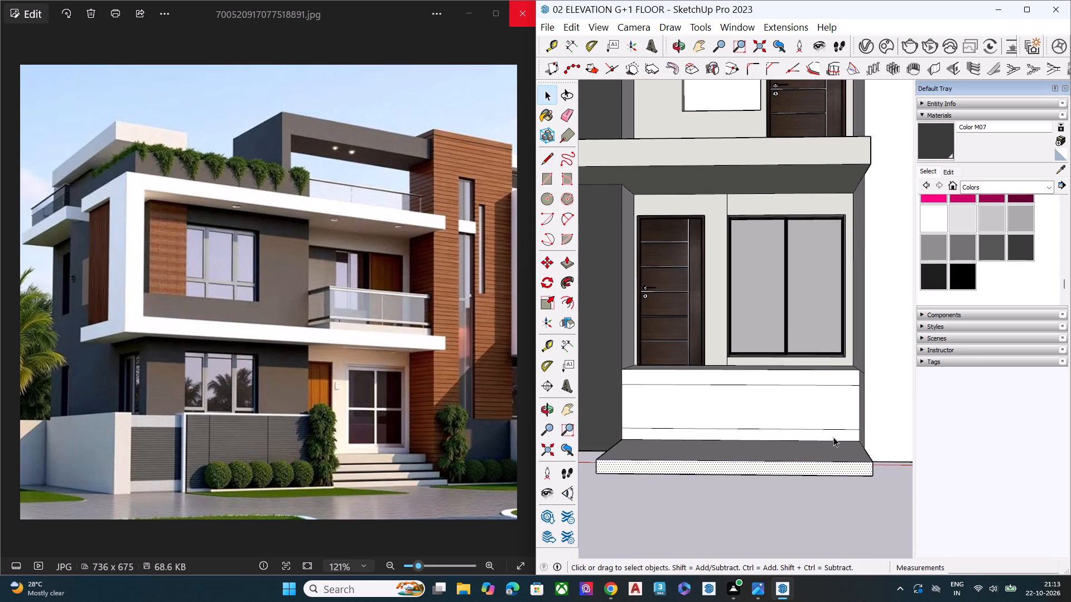
Push/Pull the strip above the lowest step outward about 3' 9" and a further 3' 4" to form a shallower second step.
left_click(838, 434)
key("p")
left_click(838, 434)
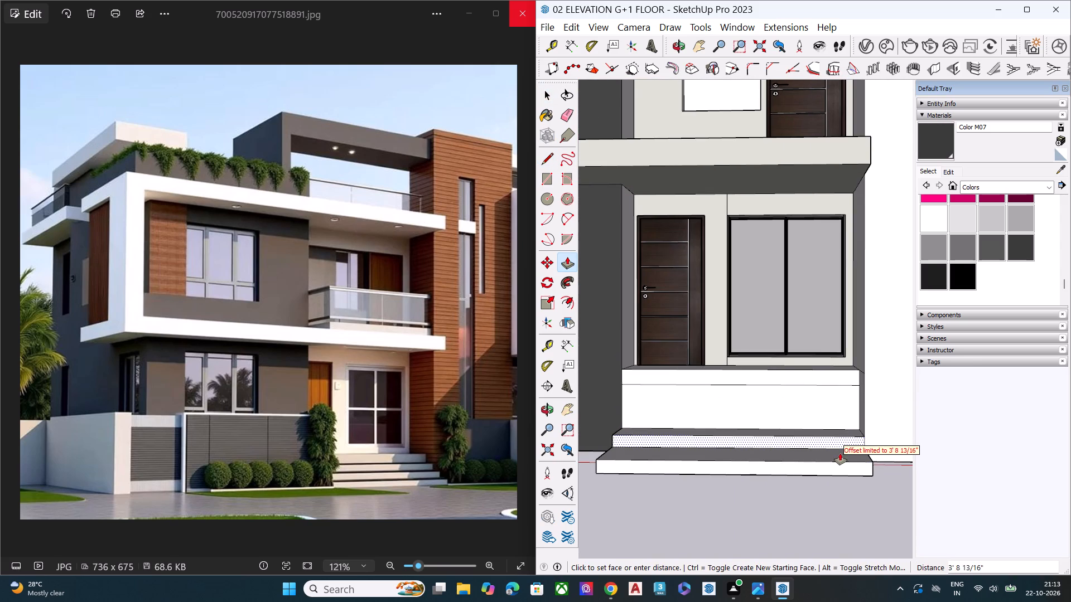
middle_click_drag(832, 460, 963, 574)
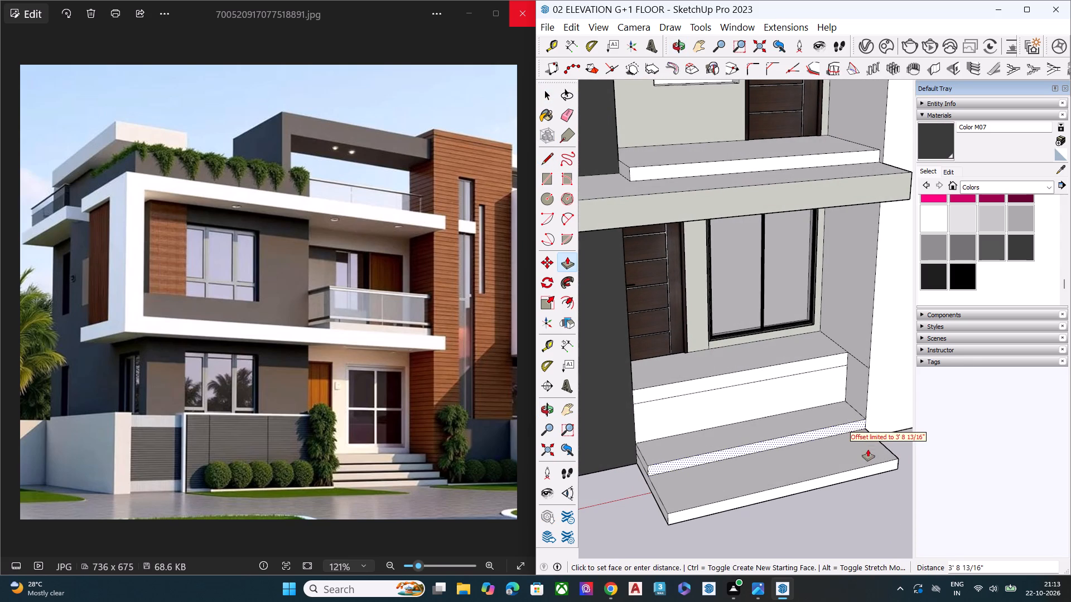
left_click(869, 449)
left_click(847, 426)
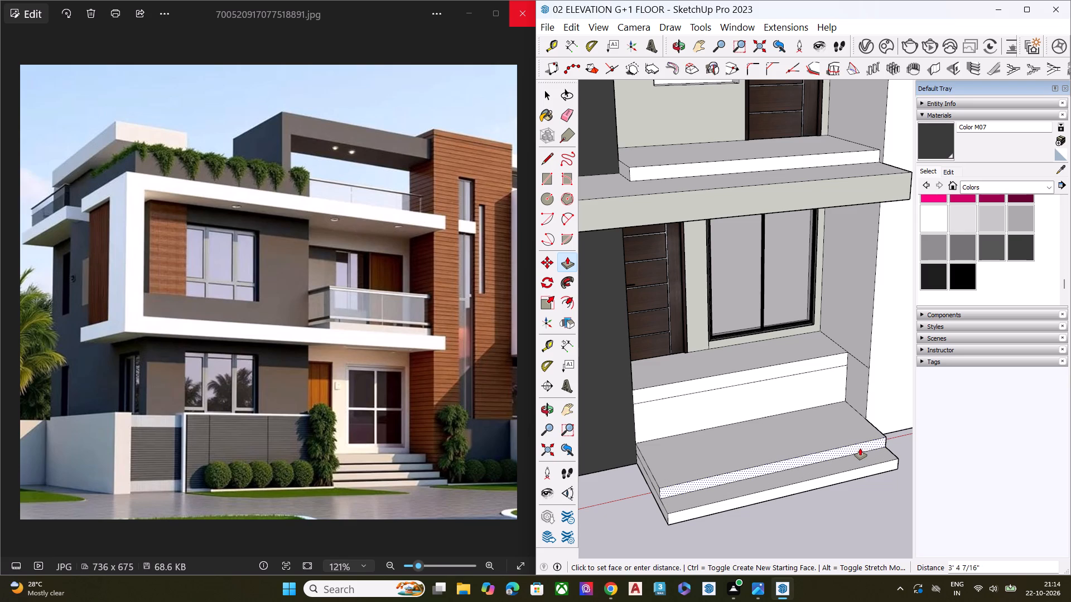
left_click(860, 448)
key("space")
middle_click_drag(755, 429, 727, 355)
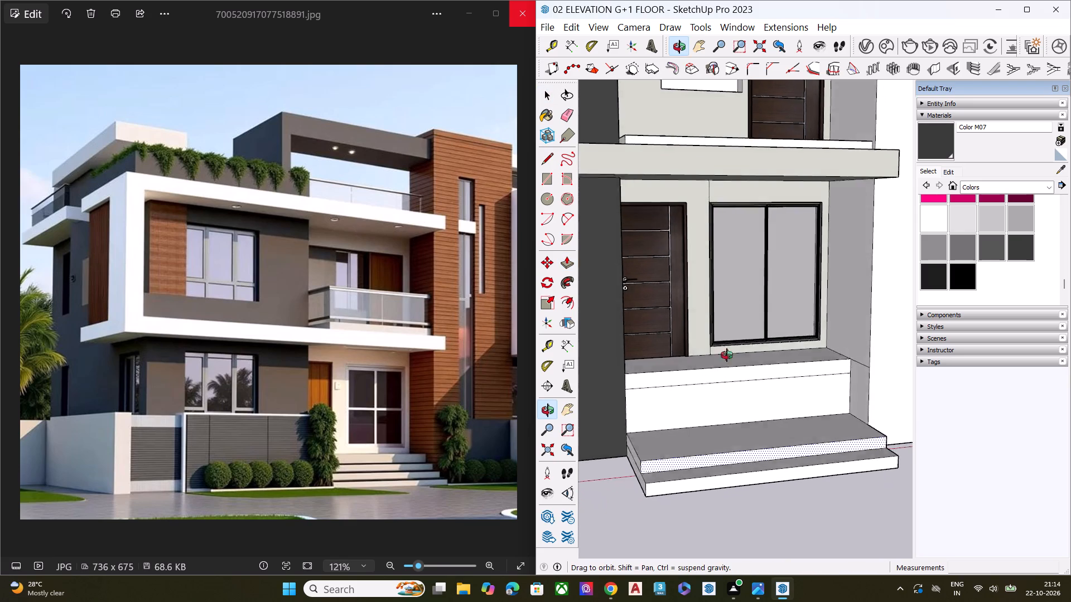
middle_click_drag(727, 355, 739, 313)
left_click(720, 530)
Draw a horizontal line about 19' 8" long across the porch's front face, one riser height above the second step.
scroll(644, 414, "up", 1)
scroll(644, 414, "down", 1)
scroll(644, 414, "up", 3)
middle_click_drag(674, 430, 593, 430)
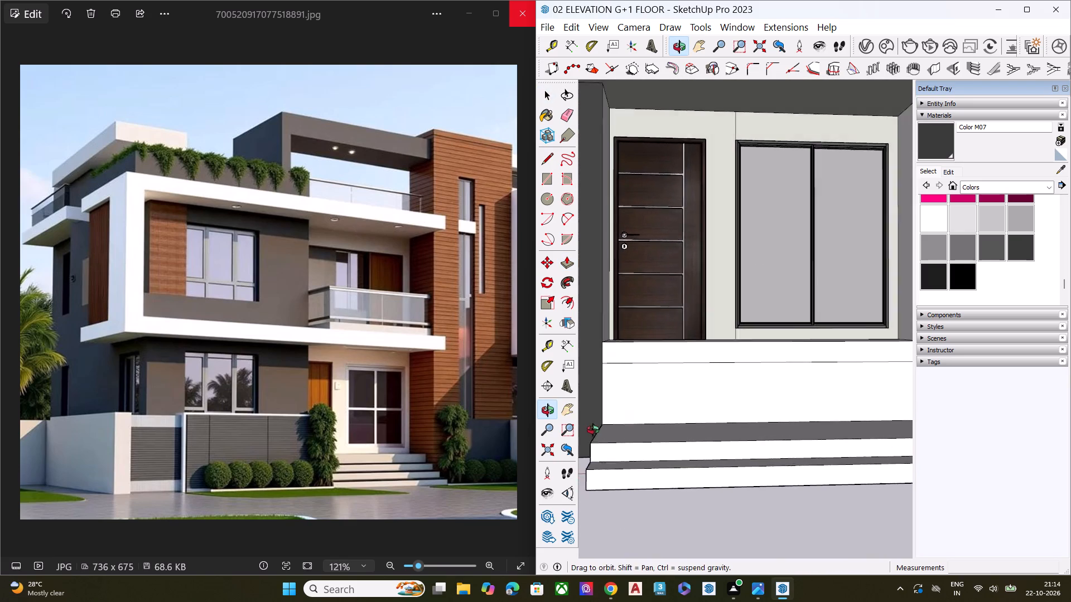
middle_click_drag(593, 430, 585, 430)
key("l")
scroll(606, 412, "up", 1)
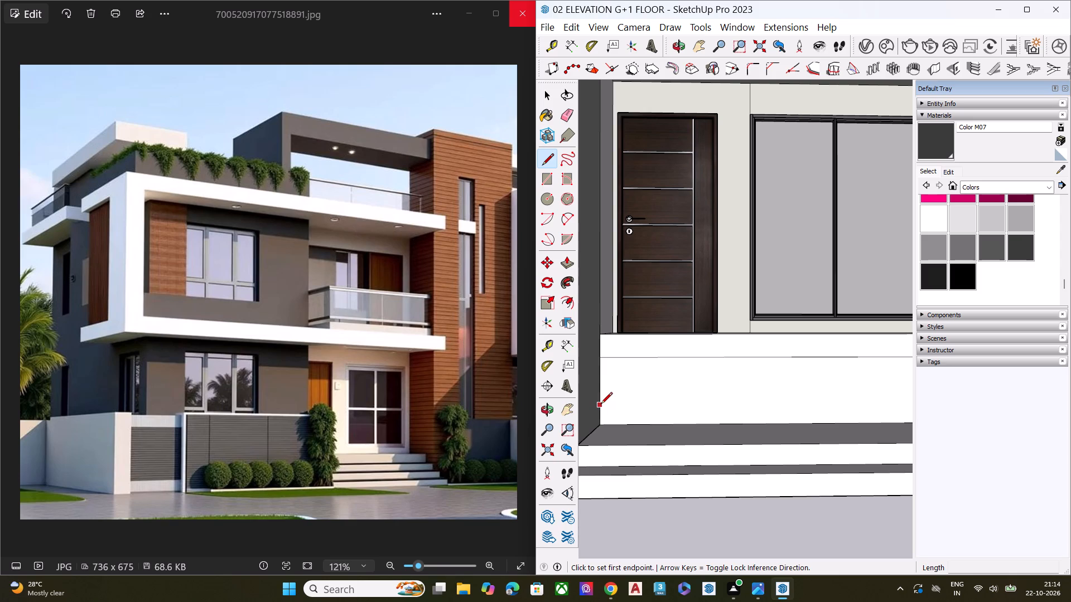
left_click(601, 406)
scroll(649, 409, "up", 2)
scroll(649, 409, "down", 2)
scroll(646, 411, "up", 2)
scroll(642, 414, "down", 2)
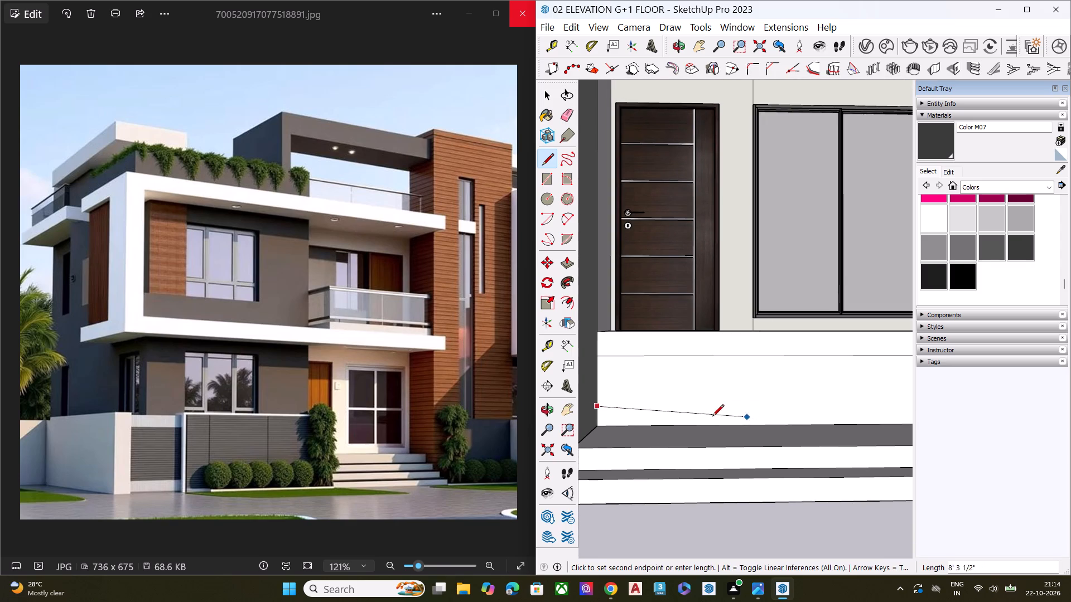
scroll(694, 417, "down", 3)
scroll(679, 418, "up", 1)
scroll(675, 418, "down", 3)
scroll(760, 421, "up", 2)
scroll(767, 421, "down", 1)
scroll(769, 420, "up", 4)
scroll(814, 404, "down", 7)
scroll(838, 398, "up", 5)
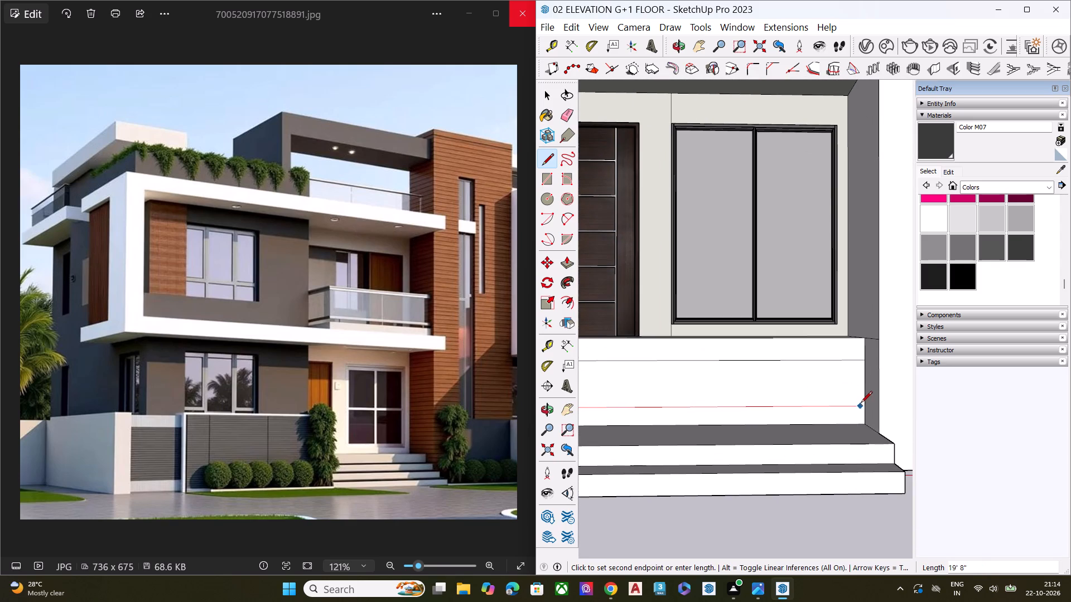
left_click(864, 405)
key("space")
scroll(665, 417, "down", 5)
middle_click_drag(652, 436, 731, 466)
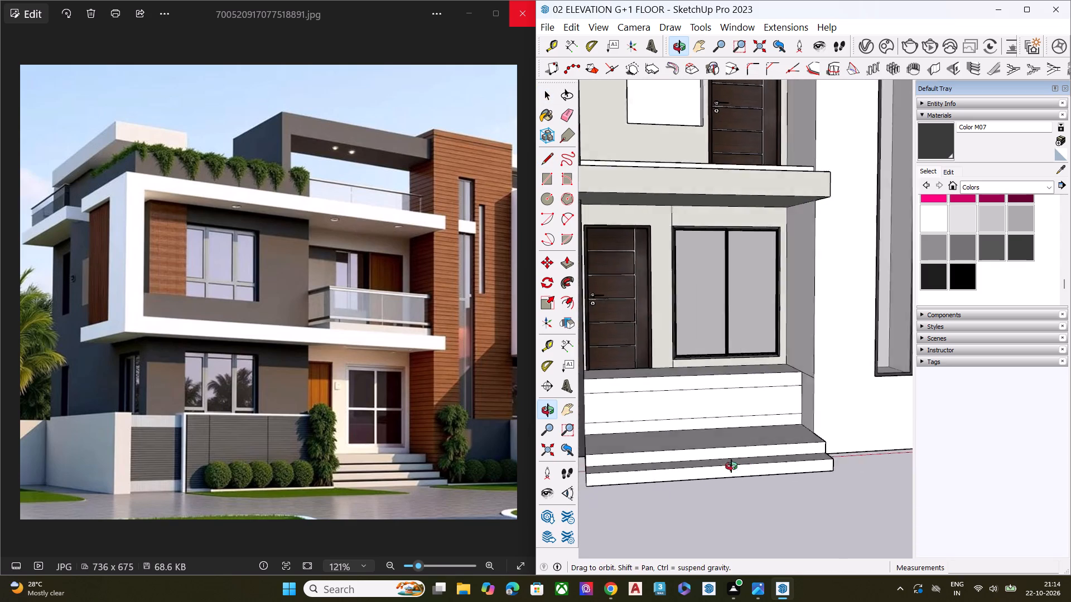
Push/Pull the strip above the second step outward in repeated pulls, the first about 3' 9", to form the third step.
middle_click_drag(731, 466, 866, 486)
scroll(775, 438, "up", 3)
left_click(741, 430)
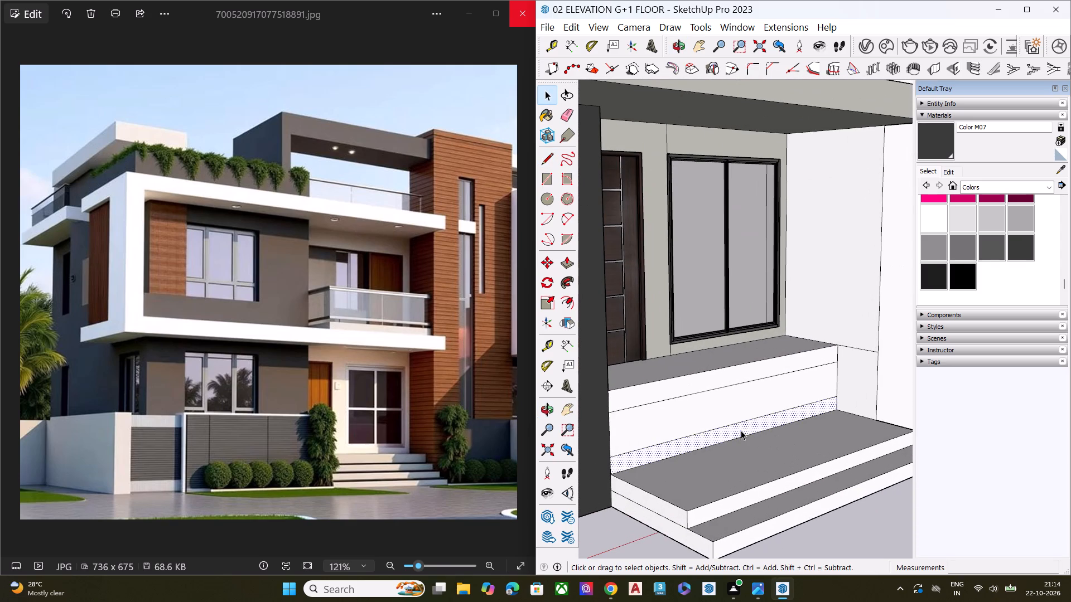
key("p")
left_click(741, 430)
left_click(799, 465)
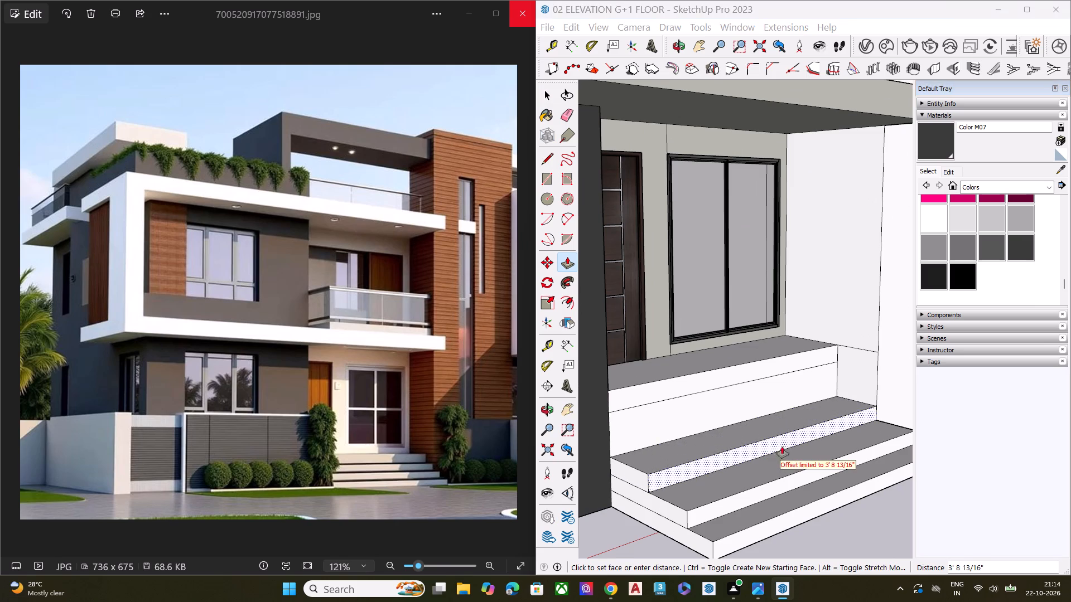
left_click(801, 455)
left_click(792, 433)
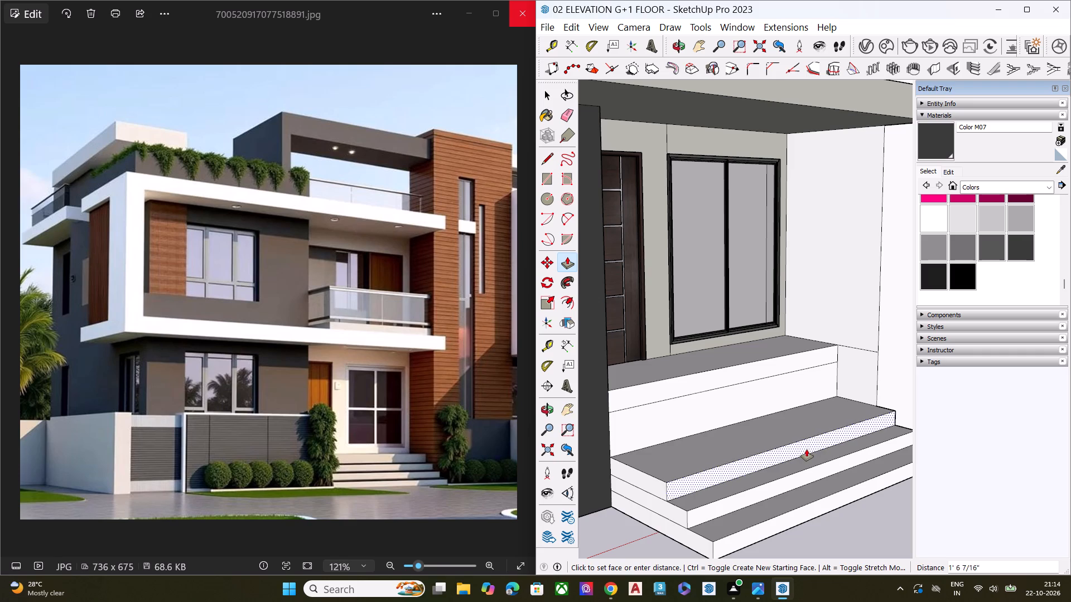
left_click(803, 449)
key("space")
scroll(710, 471, "down", 4)
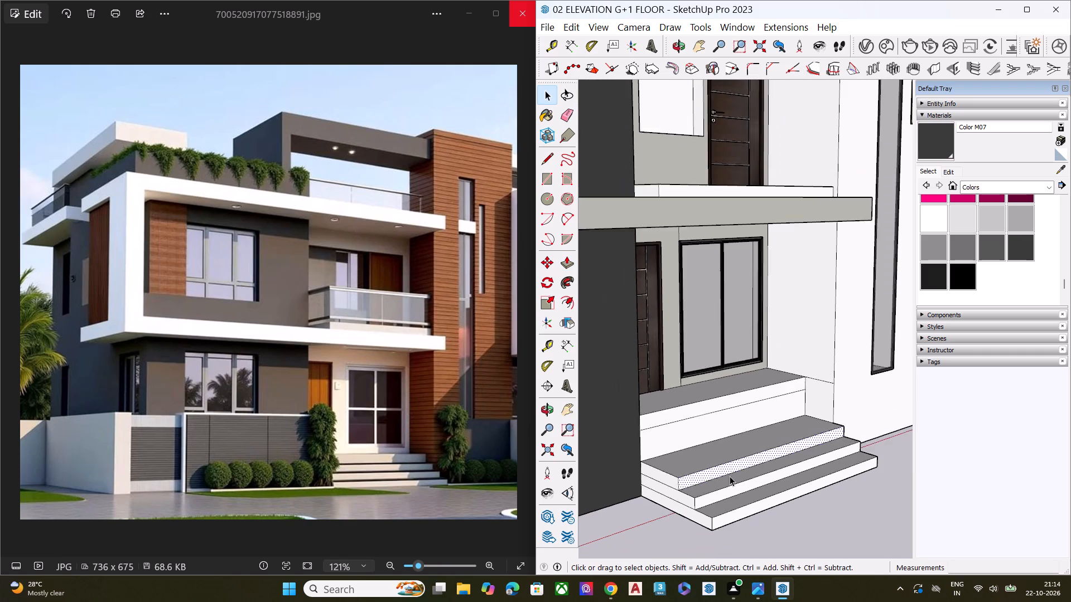
Draw a horizontal line about 20' long across the porch's front face, one riser height above the third step.
scroll(730, 476, "down", 2)
middle_click_drag(731, 477, 712, 468)
scroll(679, 484, "up", 4)
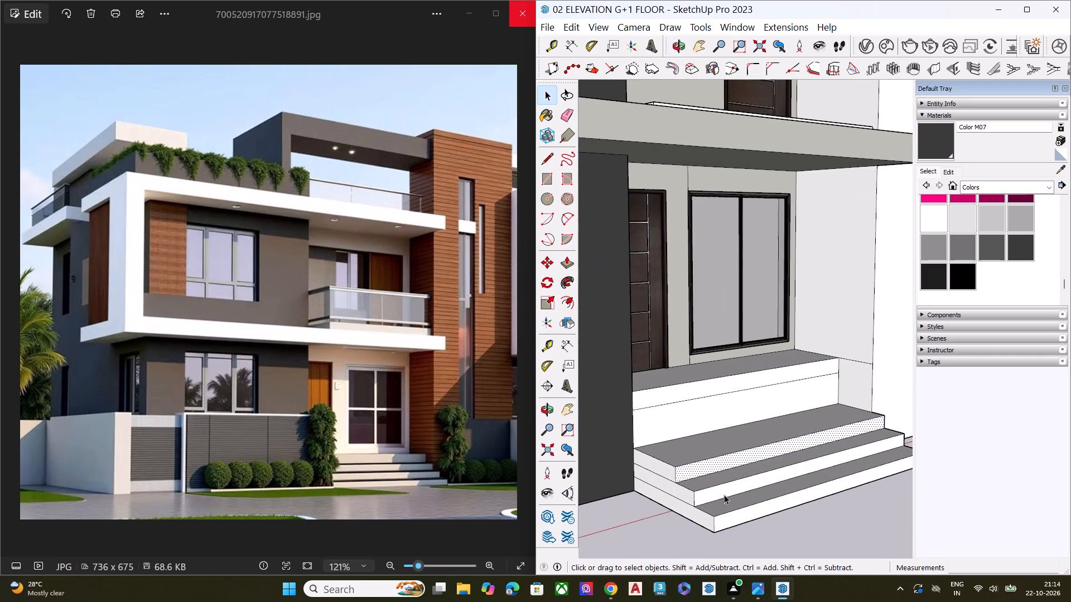
middle_click_drag(746, 494, 649, 494)
key("l")
scroll(645, 429, "up", 2)
scroll(629, 429, "down", 1)
scroll(629, 429, "up", 2)
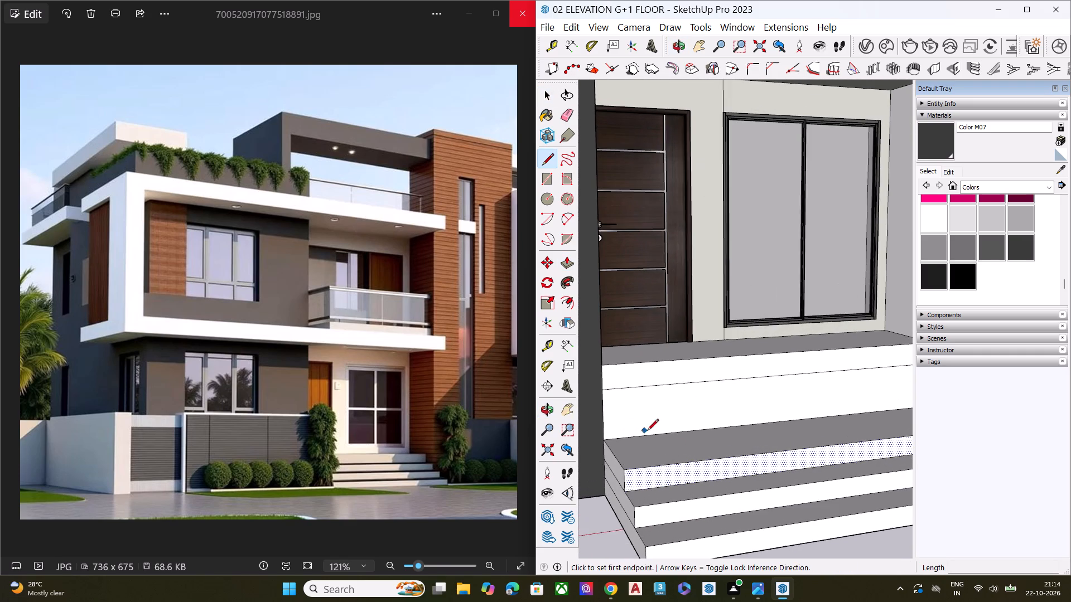
middle_click_drag(647, 431, 549, 415)
scroll(603, 408, "up", 6)
scroll(610, 419, "down", 8)
scroll(633, 422, "up", 1)
scroll(639, 421, "down", 4)
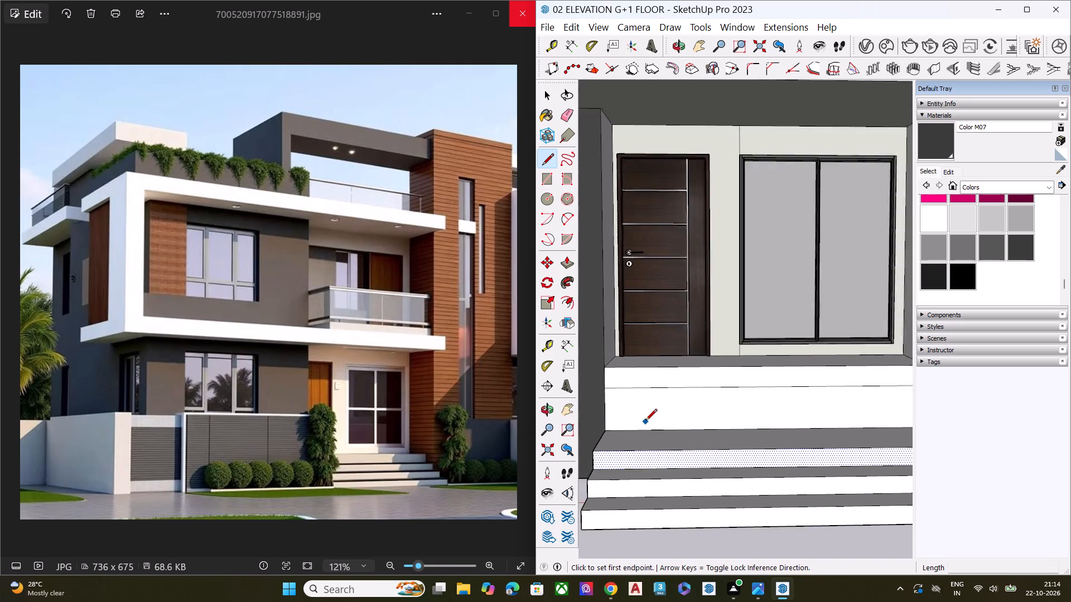
middle_click_drag(624, 433, 624, 409)
scroll(619, 412, "up", 2)
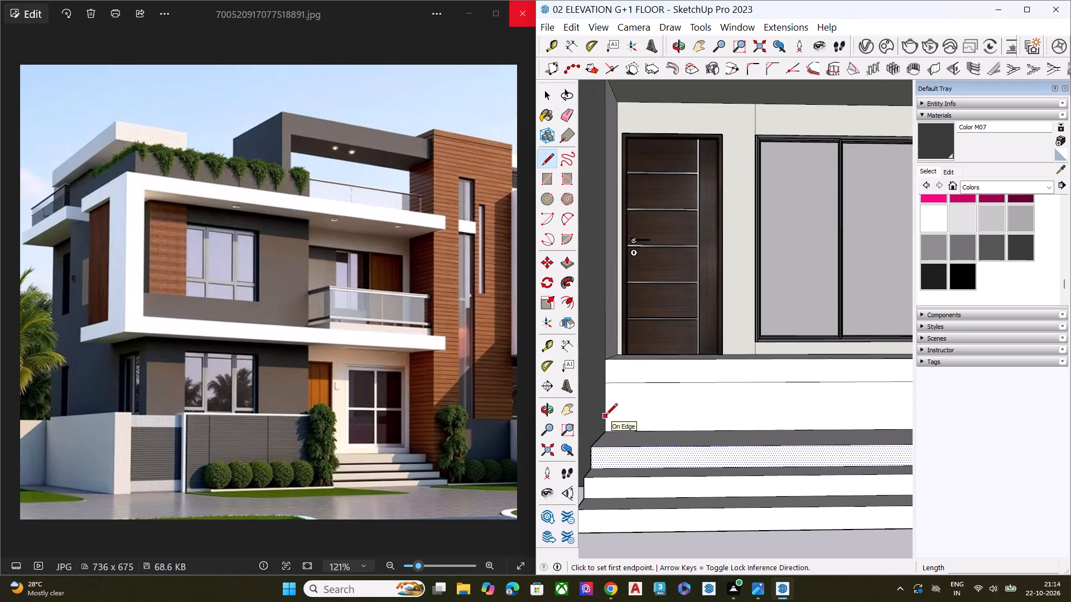
left_click(606, 416)
scroll(629, 415, "down", 3)
scroll(629, 415, "up", 1)
scroll(631, 416, "down", 2)
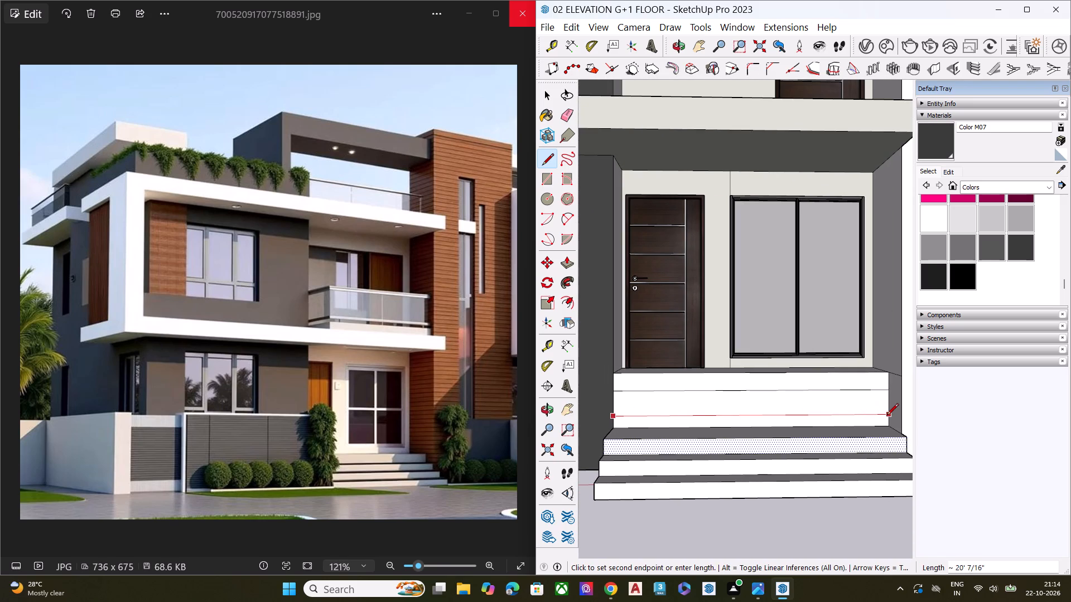
left_click(887, 416)
key("space")
Push/Pull the strip above the third step outward about 3' 3" to form the fourth step.
middle_click_drag(640, 429, 853, 491)
scroll(842, 472, "up", 6)
left_click(735, 410)
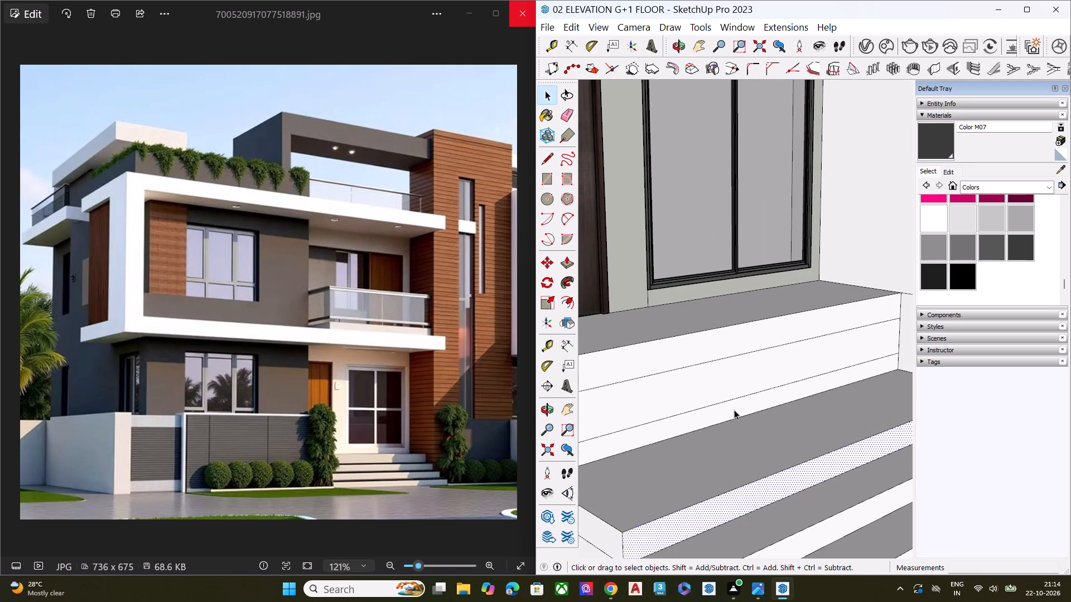
key("p")
left_click(734, 410)
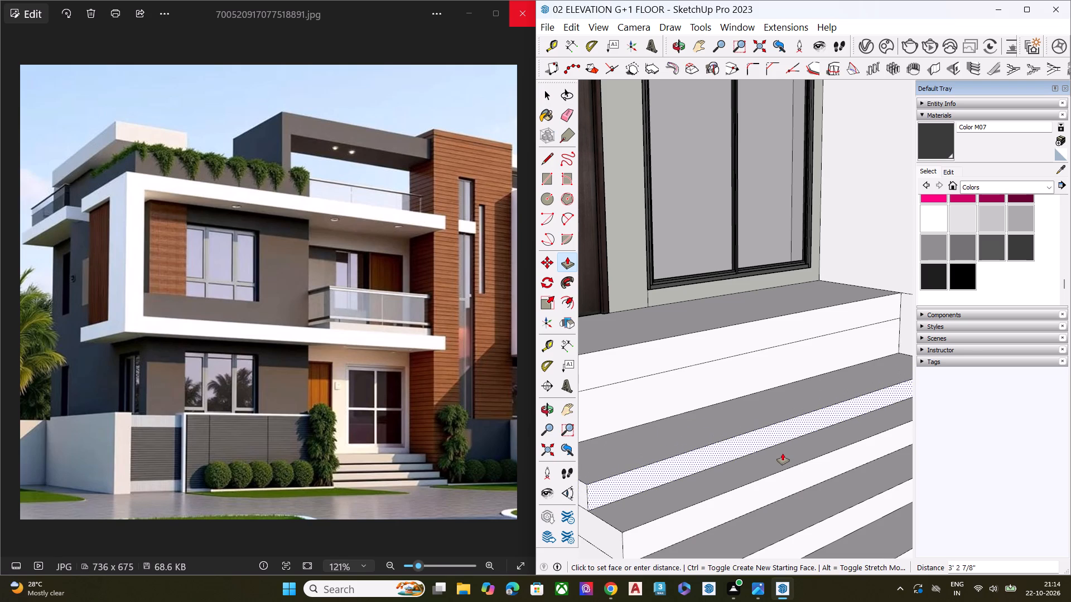
left_click(783, 453)
key("space")
Draw a full-width horizontal line across the porch's front face, one riser height above the fourth step.
scroll(676, 432, "down", 7)
middle_click_drag(758, 460, 765, 386)
scroll(756, 395, "up", 4)
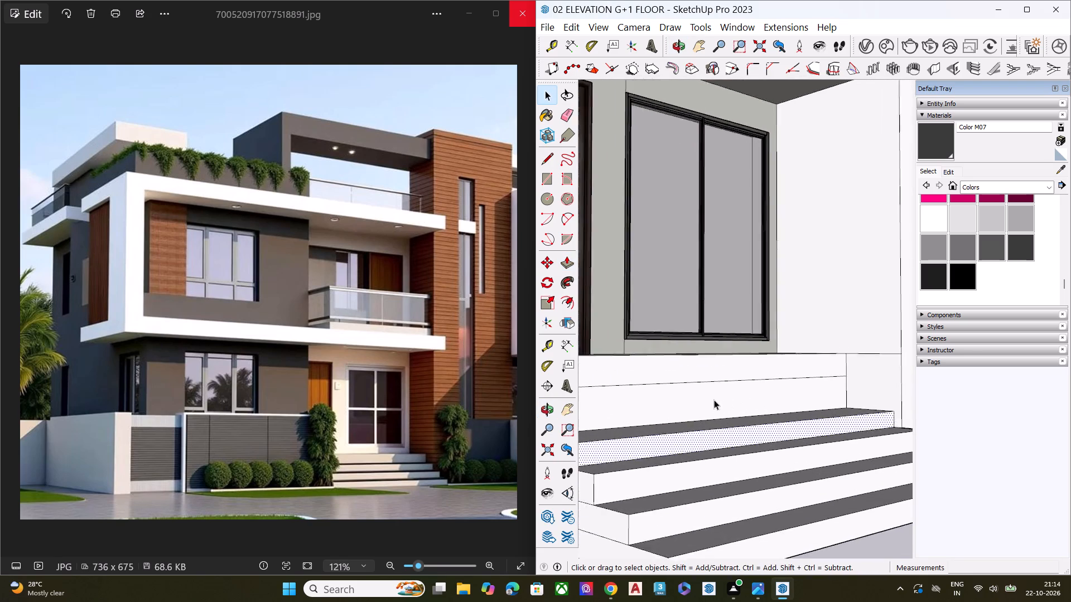
scroll(714, 400, "up", 2)
scroll(817, 419, "down", 7)
middle_click(717, 440)
scroll(702, 433, "up", 8)
middle_click_drag(722, 433, 697, 440)
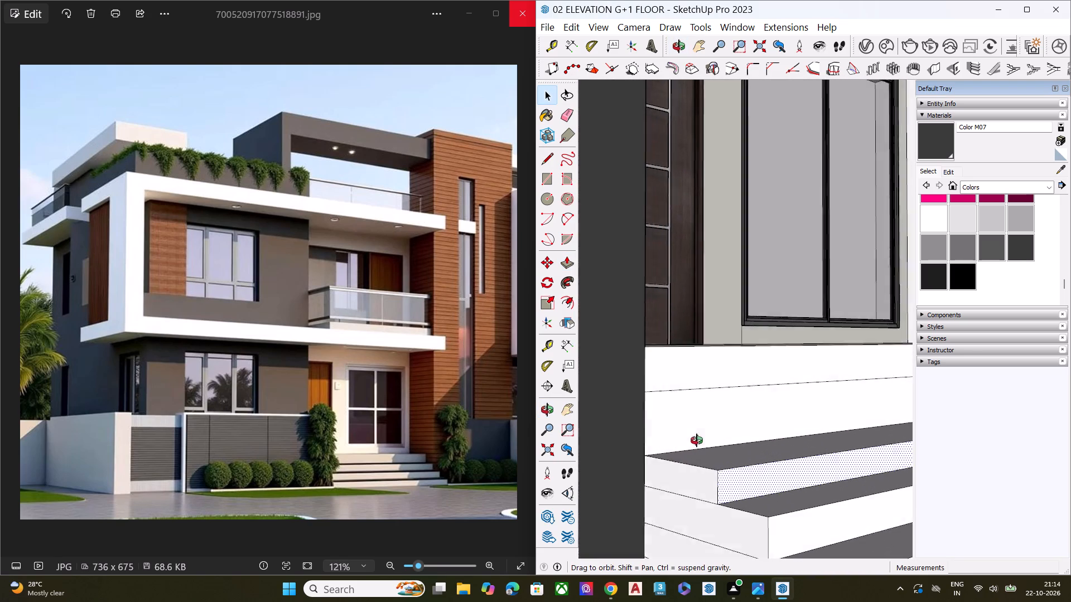
middle_click_drag(697, 440, 608, 452)
key("space")
key("l")
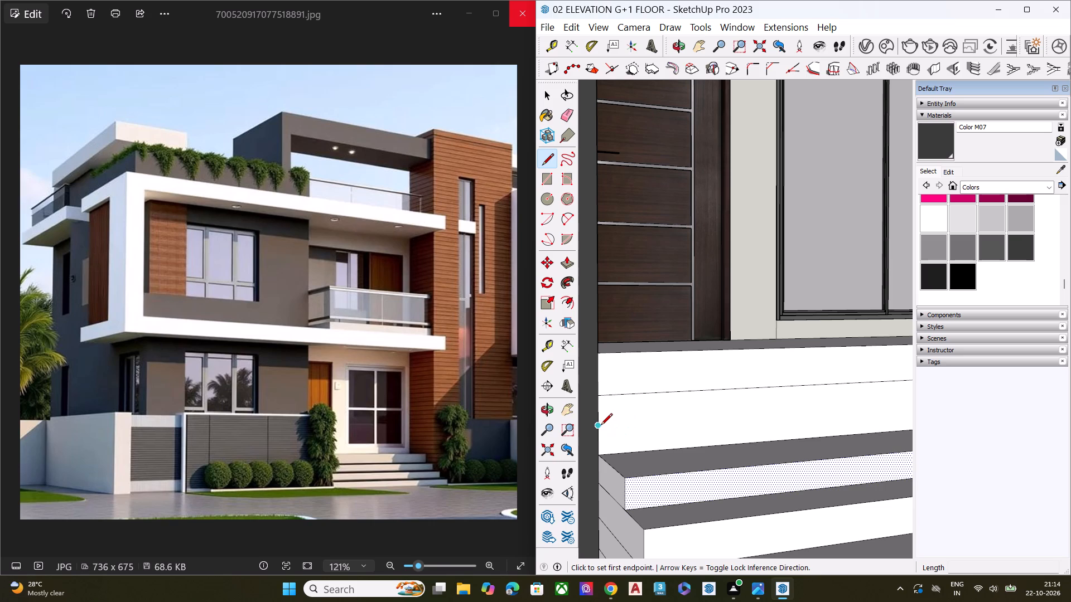
left_click(600, 426)
scroll(588, 444, "down", 6)
scroll(779, 435, "down", 6)
scroll(845, 424, "up", 5)
left_click(851, 423)
key("space")
Push/Pull the strip above the fourth step outward to form a fifth step that leaves the fourth tread exposed.
left_click(818, 429)
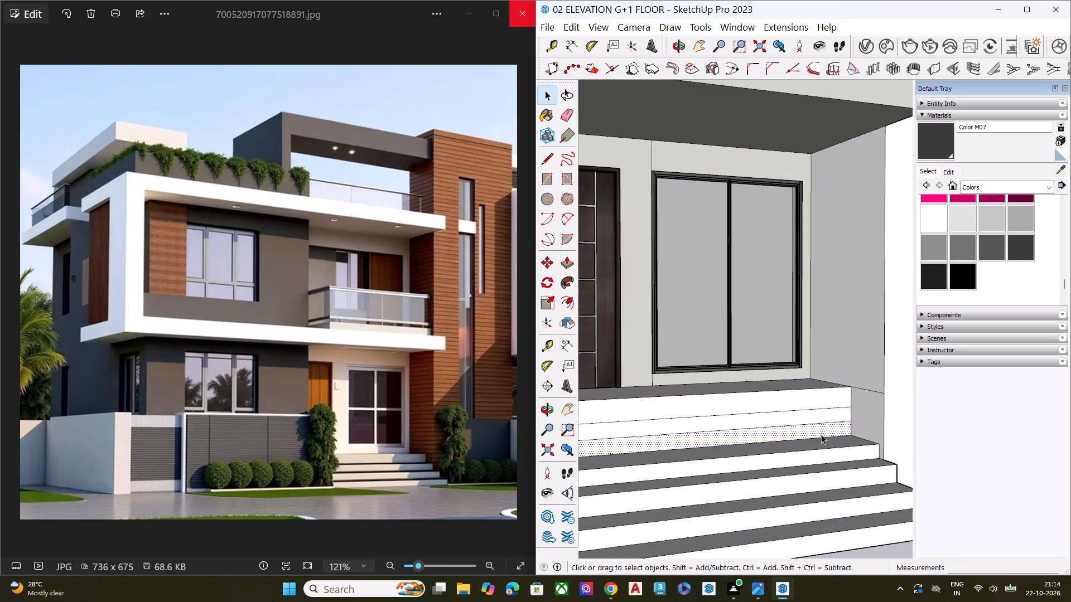
key("l")
middle_click_drag(807, 449, 906, 541)
scroll(789, 445, "up", 3)
scroll(776, 440, "down", 1)
scroll(775, 440, "up", 4)
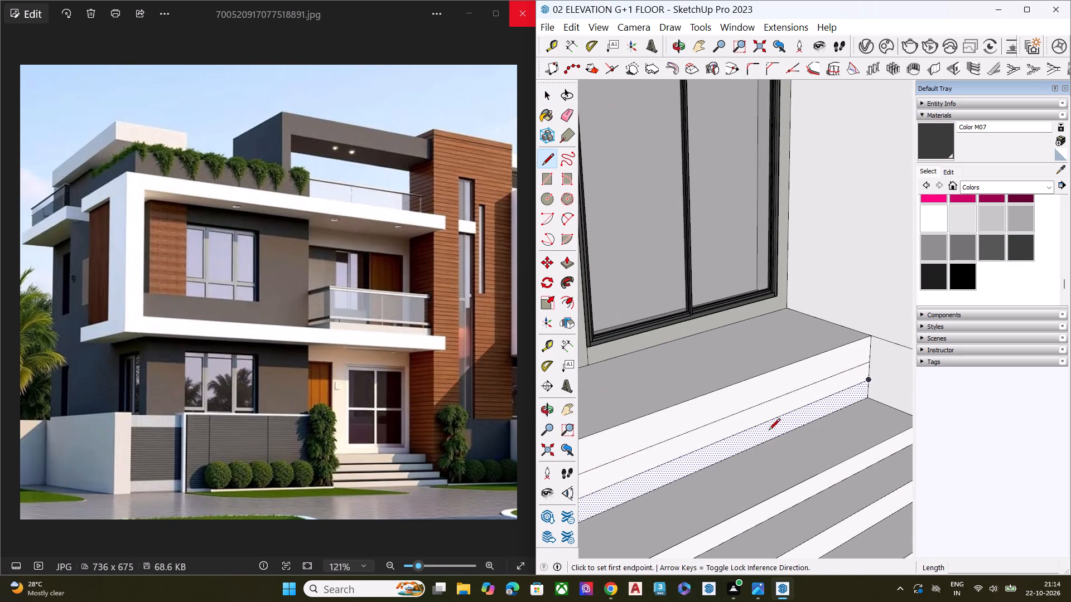
key("space")
key("p")
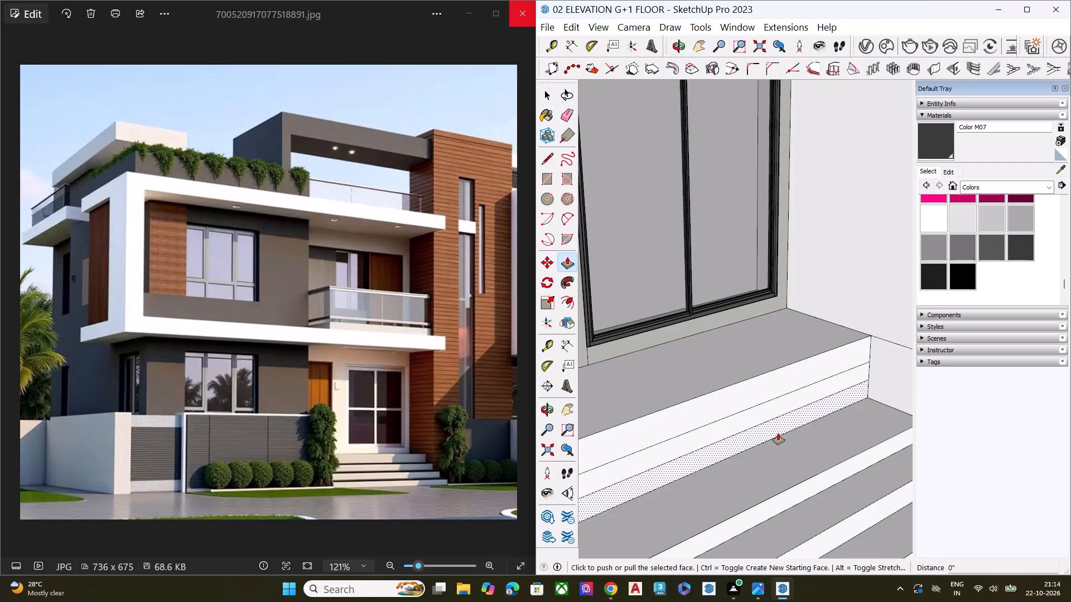
left_click(756, 431)
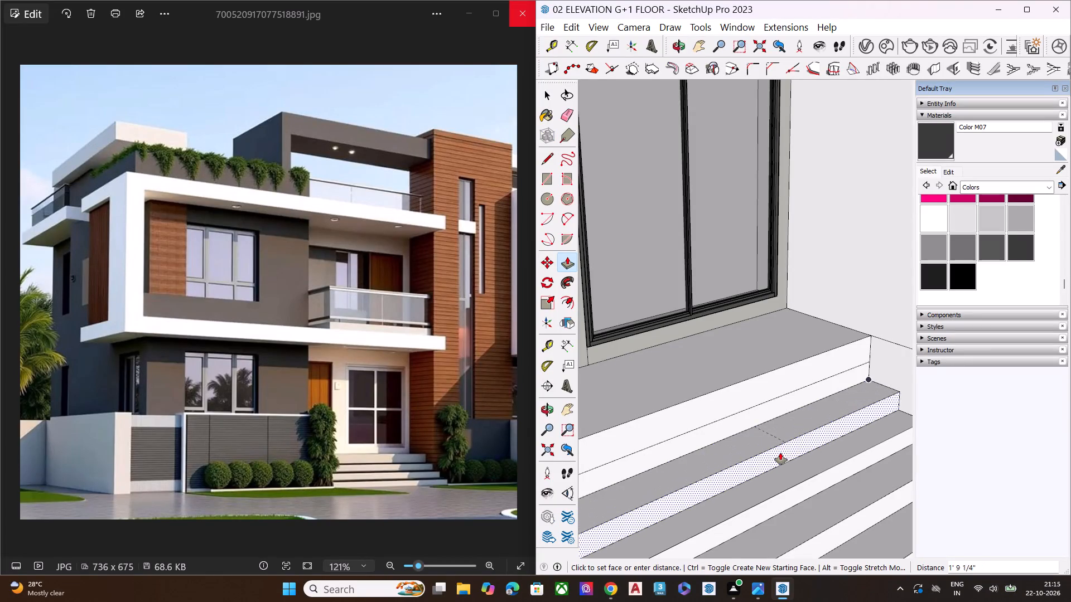
left_click(774, 451)
key("space")
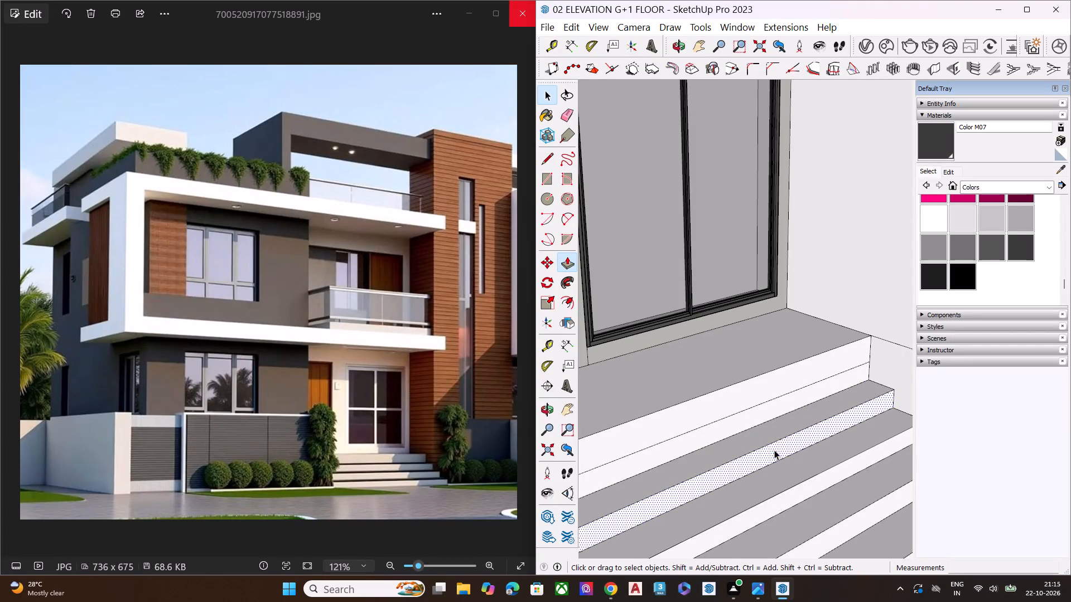
Push/Pull the remaining top strip of the porch front inward about 5' 5 1/2" to the door wall.
left_click(772, 379)
key("p")
left_click(772, 379)
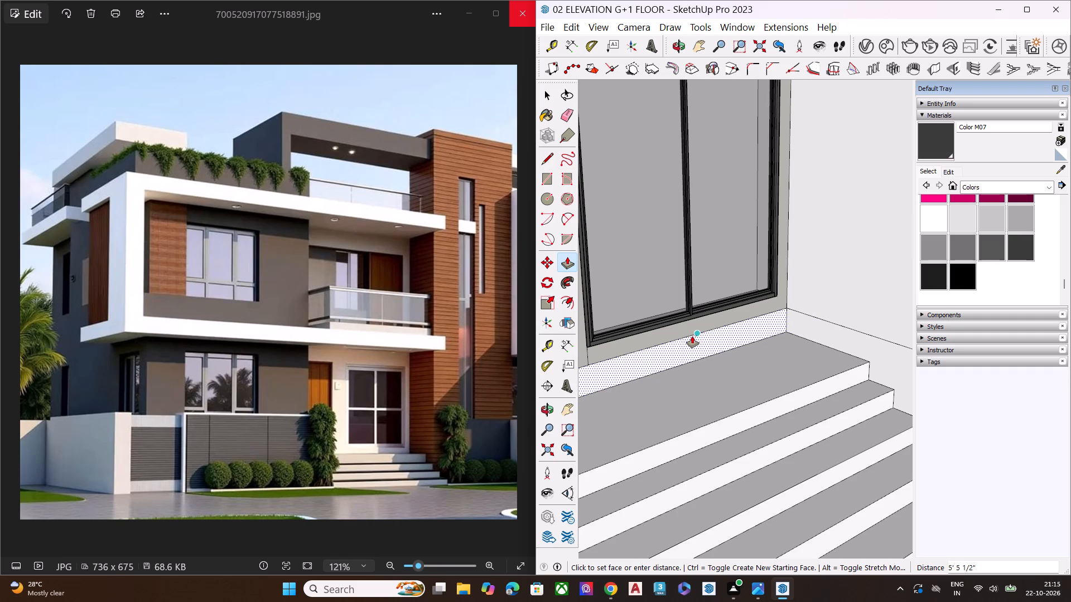
left_click(692, 336)
Push/Pull the landing in front of the entrance door upward about 11 5/8".
scroll(808, 398, "down", 3)
scroll(822, 408, "up", 1)
scroll(829, 416, "down", 3)
middle_click_drag(827, 438, 718, 431)
scroll(782, 379, "down", 4)
scroll(802, 392, "up", 1)
scroll(802, 392, "down", 3)
scroll(807, 397, "up", 1)
scroll(808, 399, "down", 2)
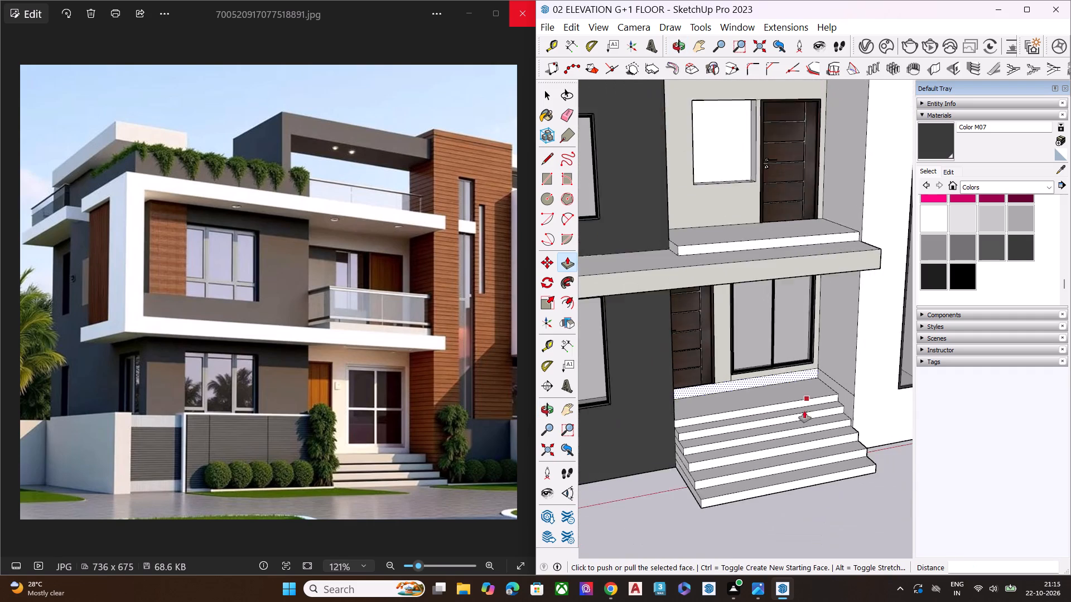
middle_click_drag(742, 424, 617, 419)
scroll(670, 390, "up", 2)
scroll(683, 387, "down", 1)
scroll(684, 387, "up", 2)
scroll(693, 393, "down", 3)
scroll(696, 394, "up", 4)
middle_click_drag(758, 416, 672, 386)
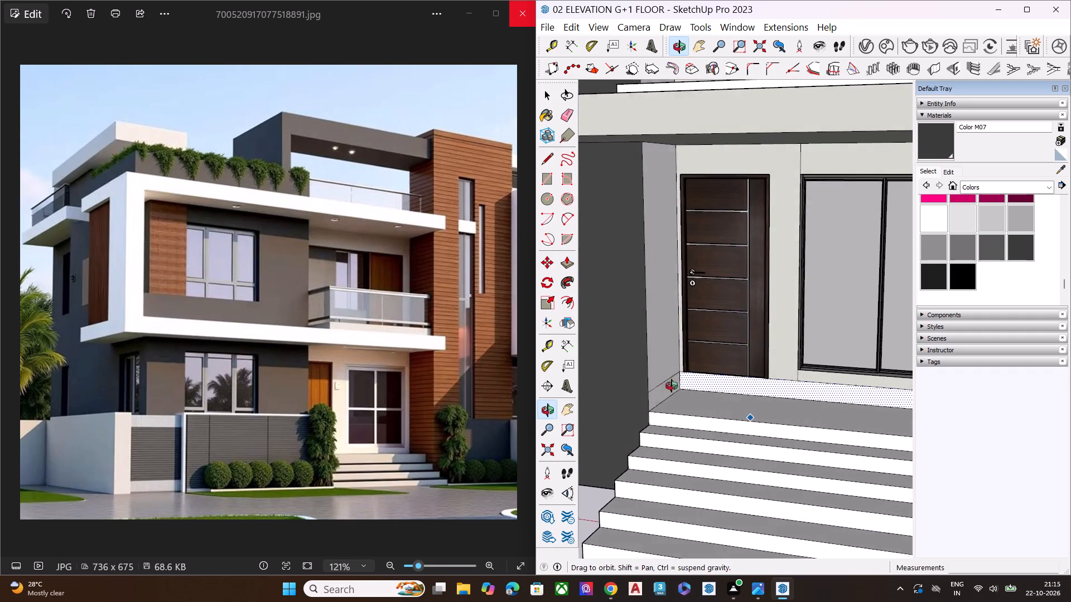
middle_click_drag(672, 386, 652, 386)
scroll(699, 390, "up", 4)
left_click(745, 421)
key("space")
left_click(745, 421)
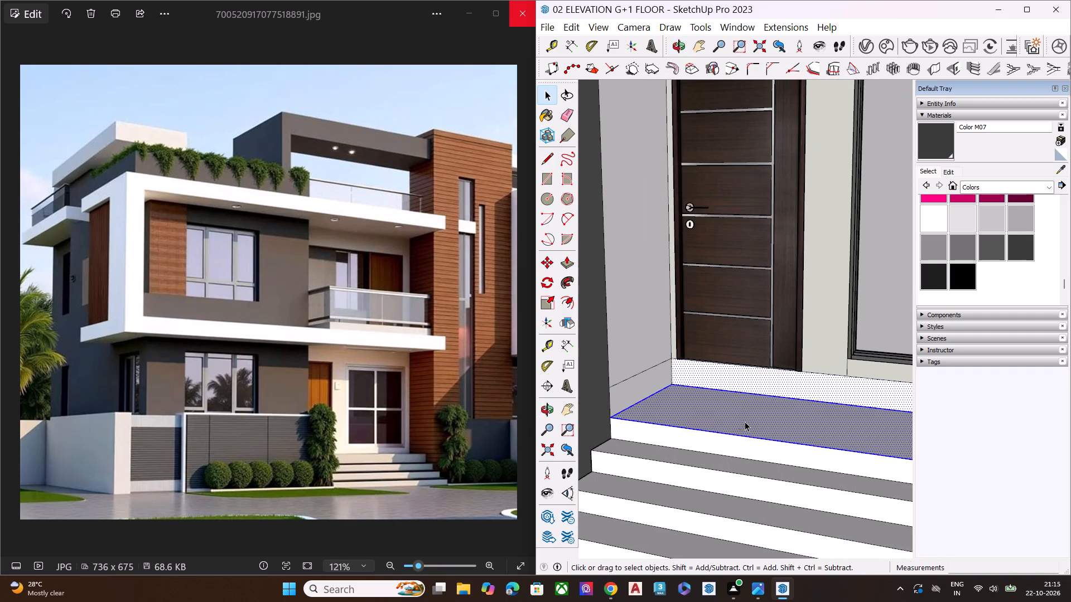
key("p")
left_click(745, 421)
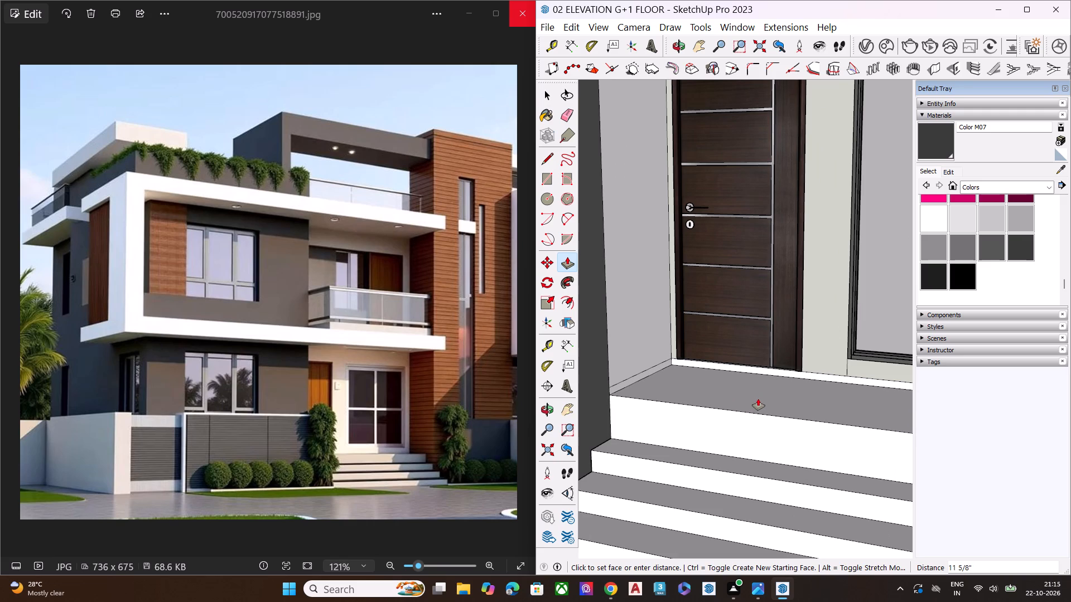
left_click(758, 399)
Push/Pull the tread just below the landing upward to even out the riser heights.
key("space")
left_click(702, 458)
key("p")
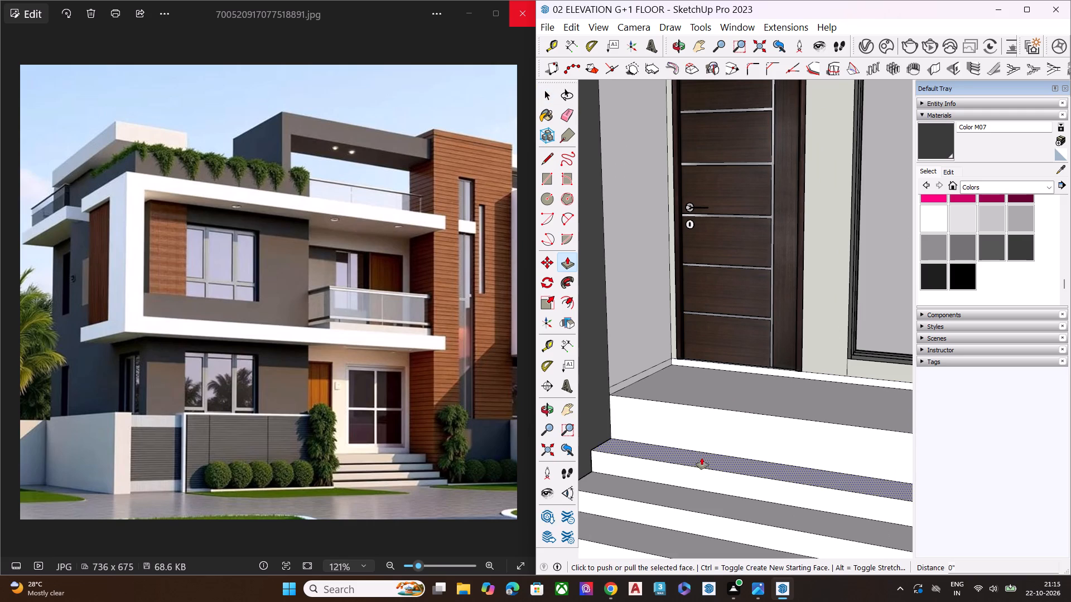
left_click(702, 458)
left_click(712, 441)
key("space")
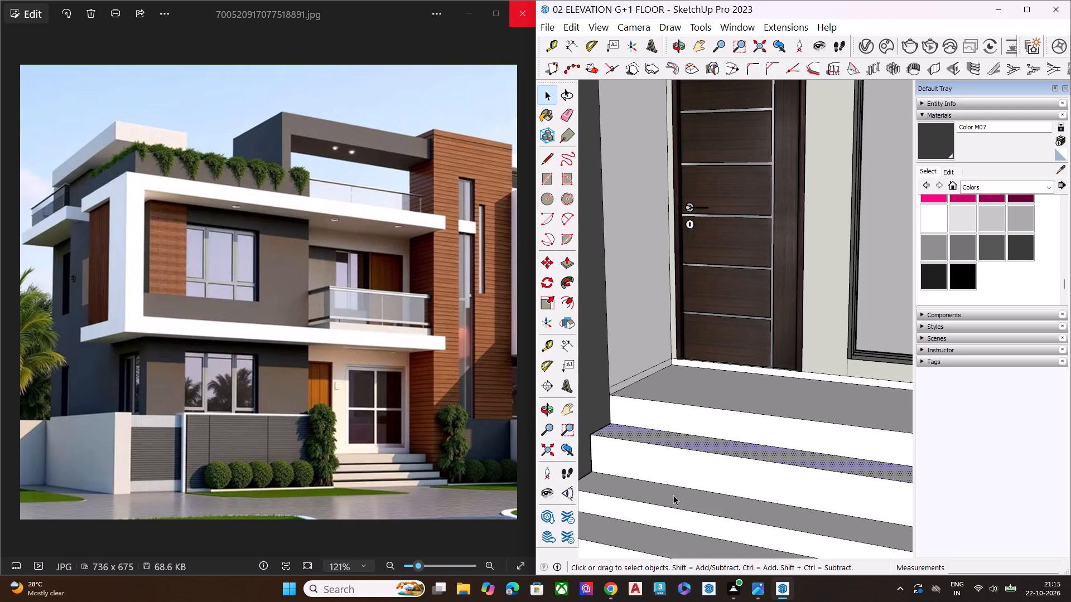
Push/Pull the riser of the step just below the landing outward to deepen its tread.
scroll(666, 446, "down", 2)
scroll(664, 446, "up", 2)
scroll(663, 446, "down", 4)
middle_click_drag(738, 463, 590, 528)
scroll(654, 484, "up", 4)
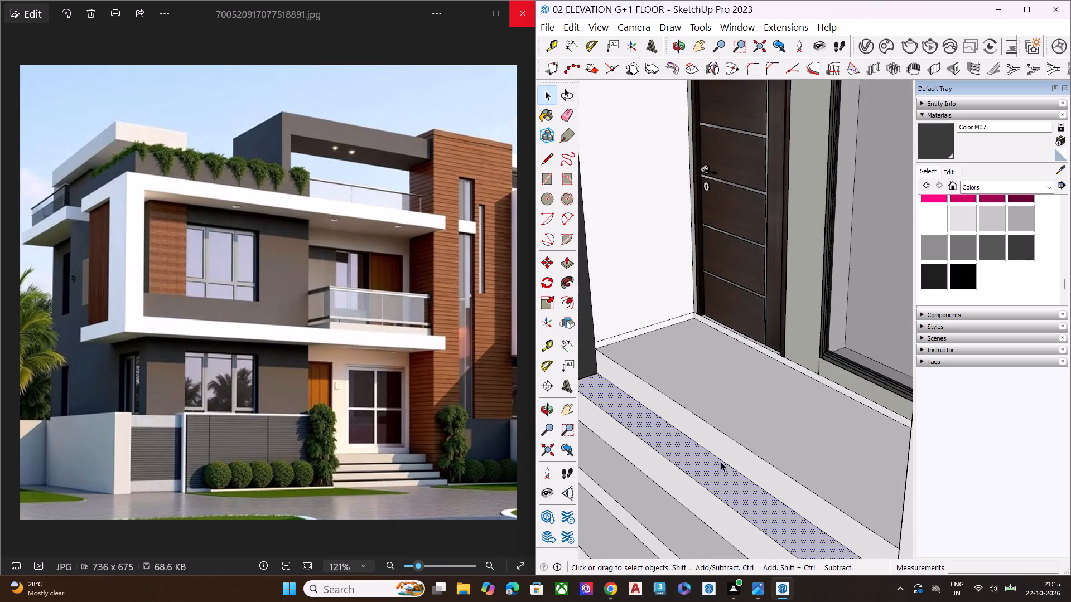
scroll(746, 447, "down", 8)
scroll(727, 479, "up", 5)
left_click(725, 464)
key("space")
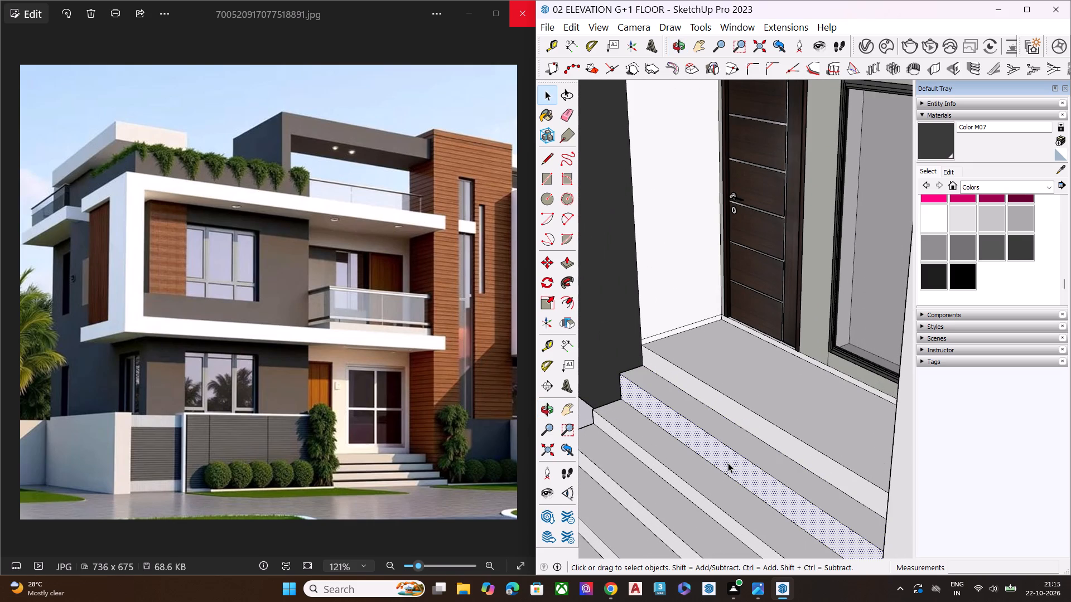
left_click(728, 463)
key("p")
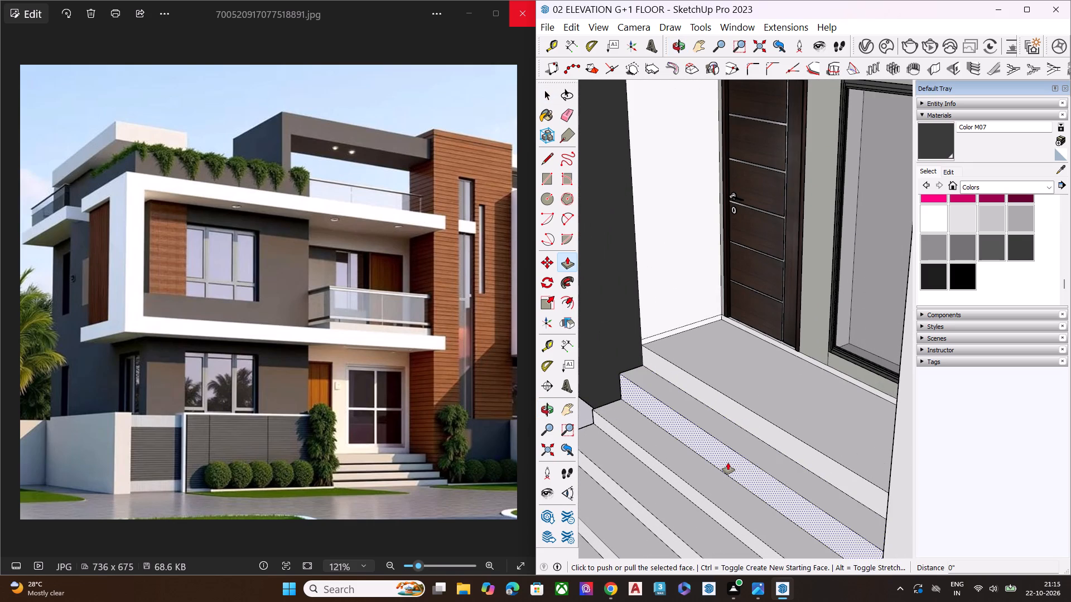
left_click(728, 463)
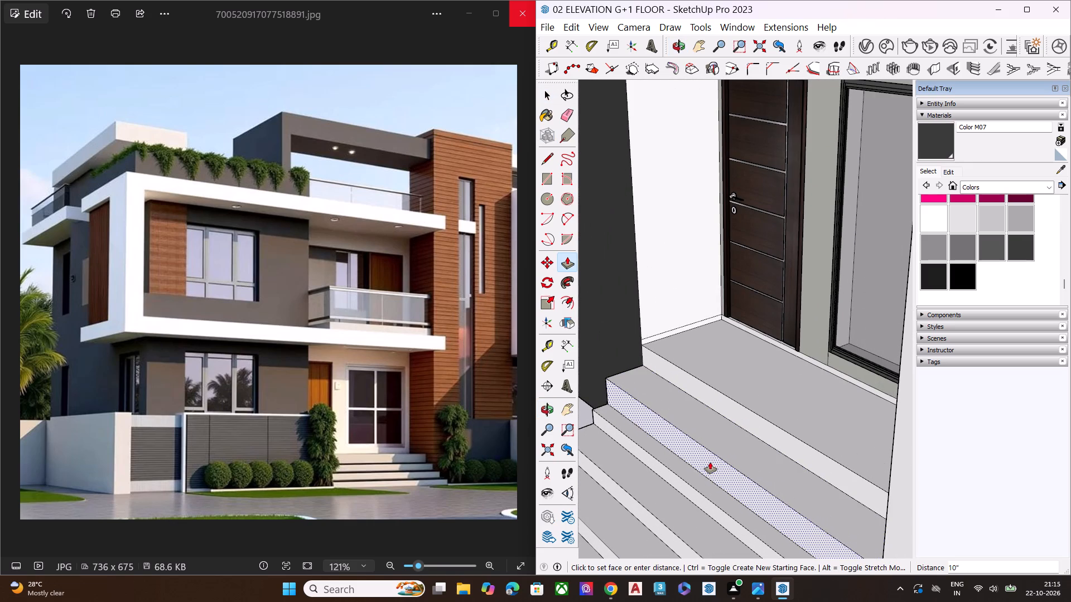
left_click(703, 465)
middle_click_drag(725, 444, 749, 387)
key("space")
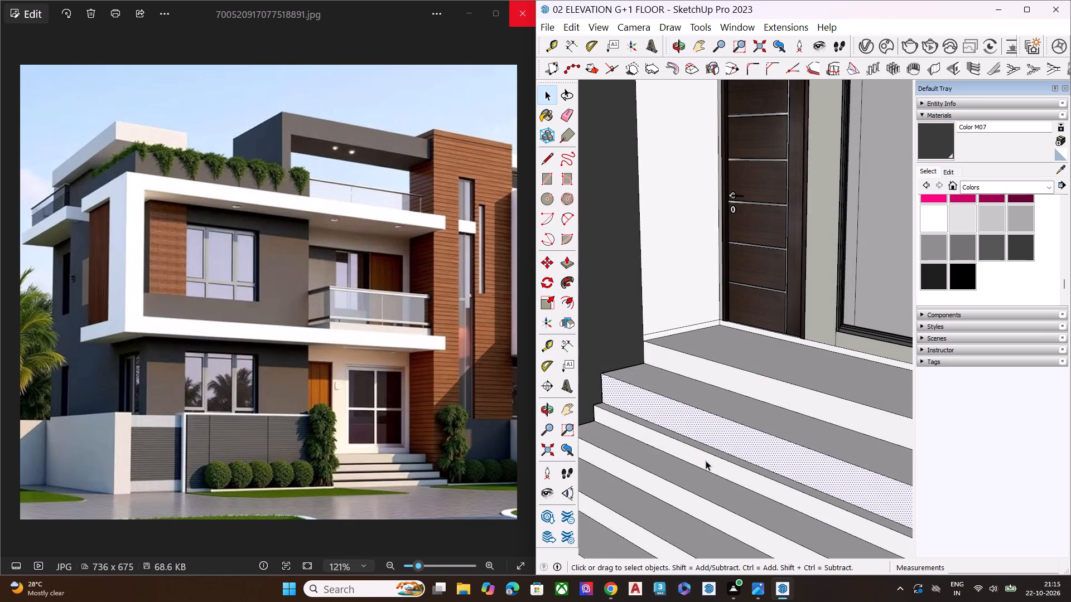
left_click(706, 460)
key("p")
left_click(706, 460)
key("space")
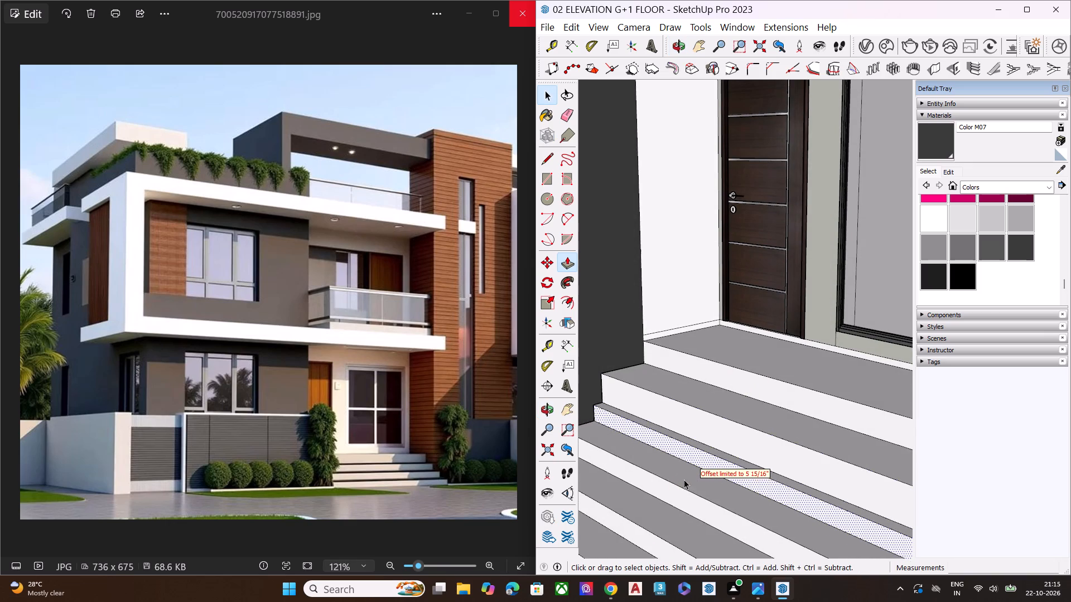
Push/Pull the riser of the second step below the landing outward to deepen its tread.
scroll(657, 487, "down", 2)
scroll(658, 489, "up", 1)
scroll(668, 491, "down", 1)
scroll(645, 397, "down", 1)
scroll(650, 385, "up", 1)
scroll(653, 383, "down", 1)
scroll(662, 375, "up", 2)
scroll(663, 374, "down", 2)
scroll(678, 365, "up", 1)
scroll(681, 364, "down", 3)
scroll(711, 361, "up", 1)
scroll(708, 362, "down", 3)
scroll(700, 371, "up", 1)
scroll(699, 374, "down", 1)
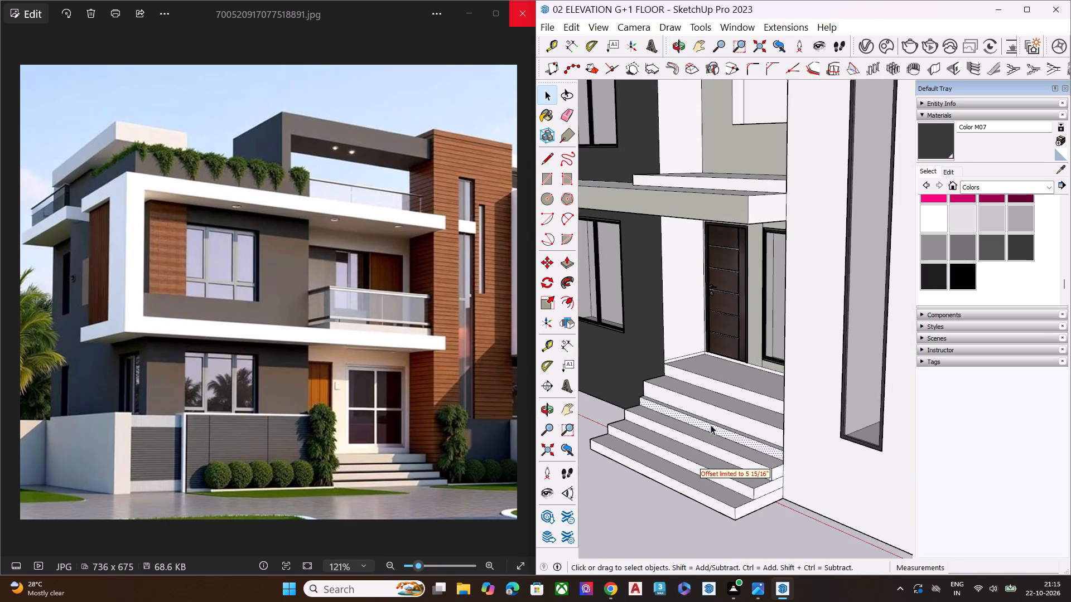
middle_click_drag(711, 425, 656, 522)
scroll(668, 512, "up", 9)
key("p")
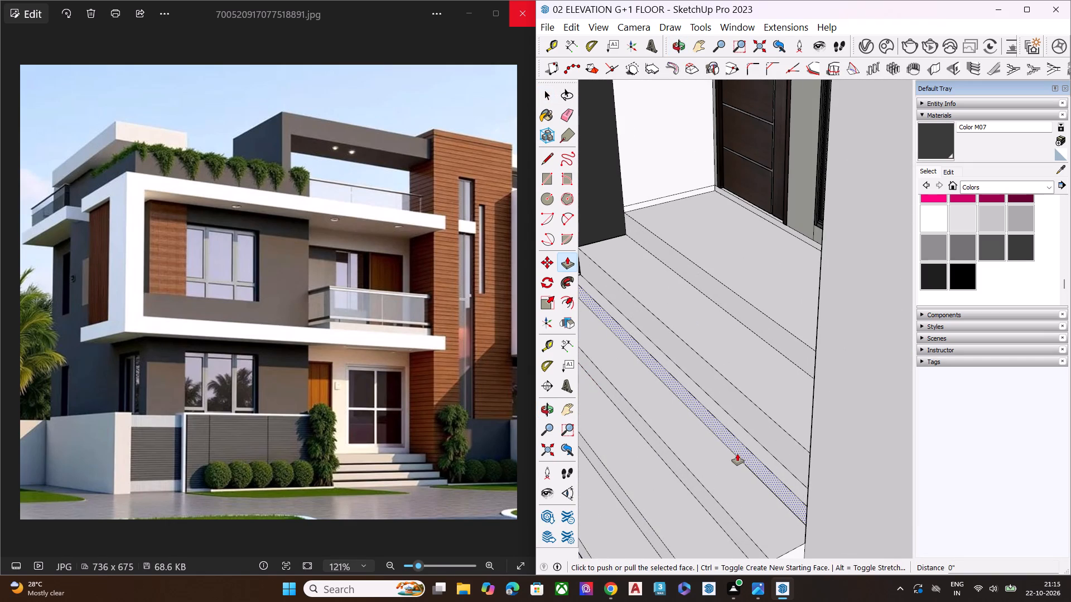
left_click(737, 454)
left_click(697, 468)
left_click(727, 460)
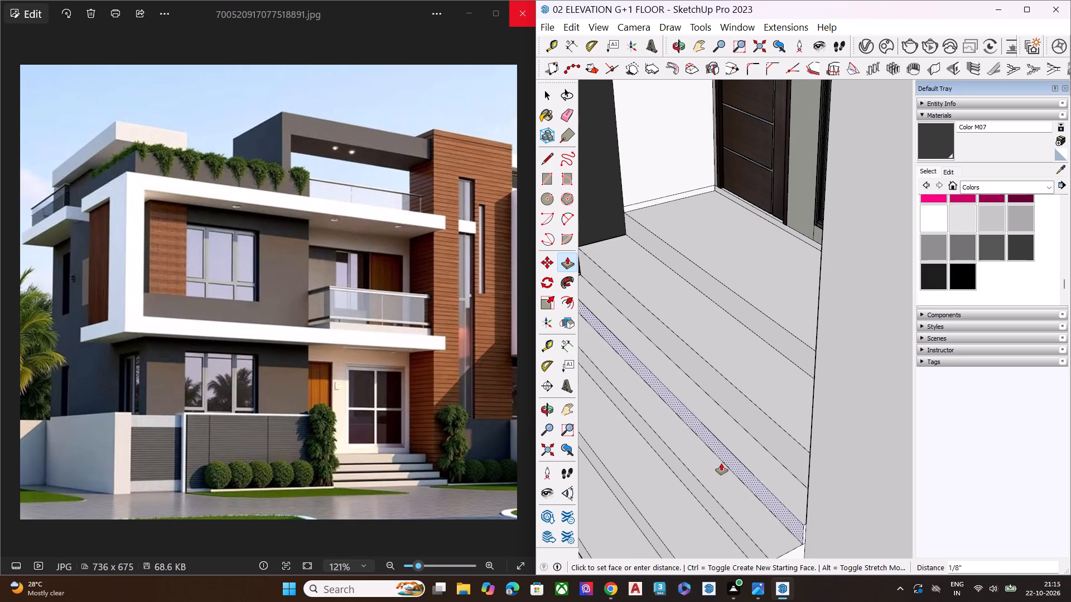
left_click(701, 472)
key("space")
Push/Pull the riser of the third step below the landing outward about 1' 7".
left_click(693, 493)
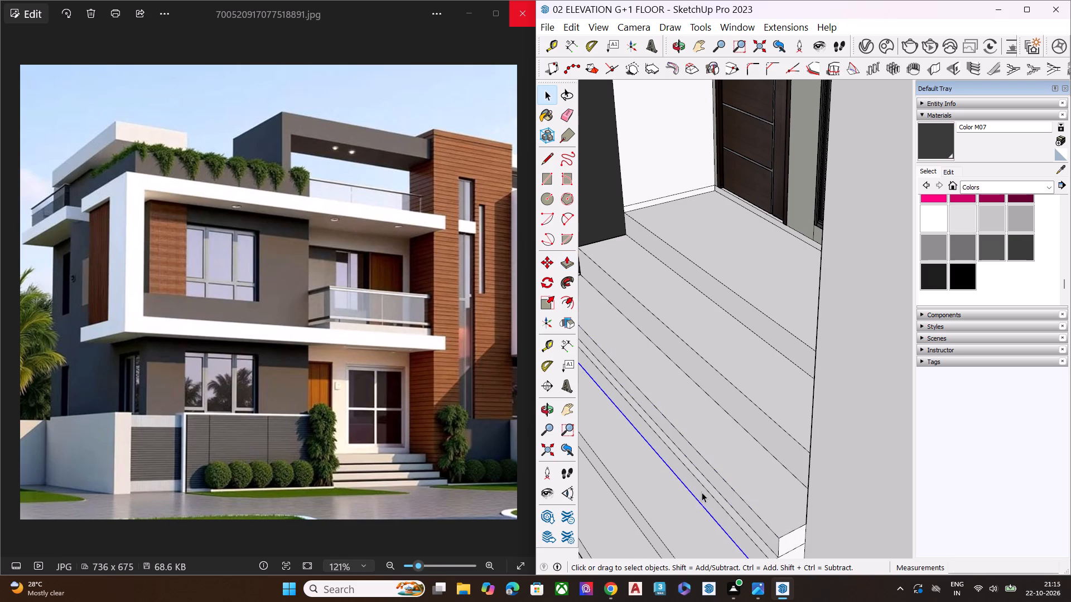
left_click(702, 492)
key("p")
left_click(703, 493)
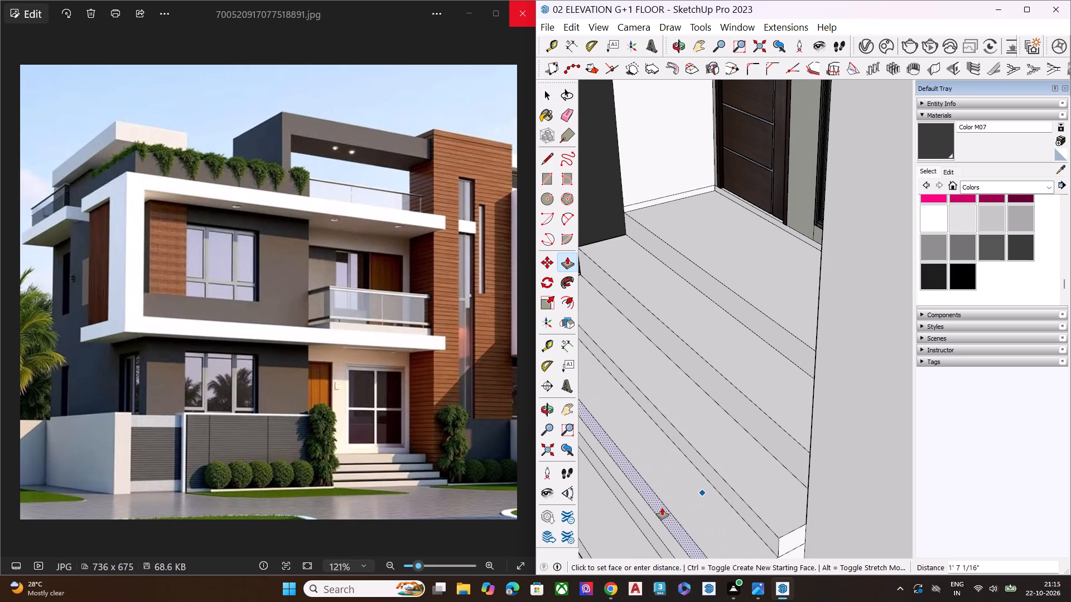
left_click(660, 510)
key("space")
Push/Pull the riser of the step just above the bottom one outward to deepen its tread.
scroll(738, 423, "down", 6)
scroll(699, 396, "down", 2)
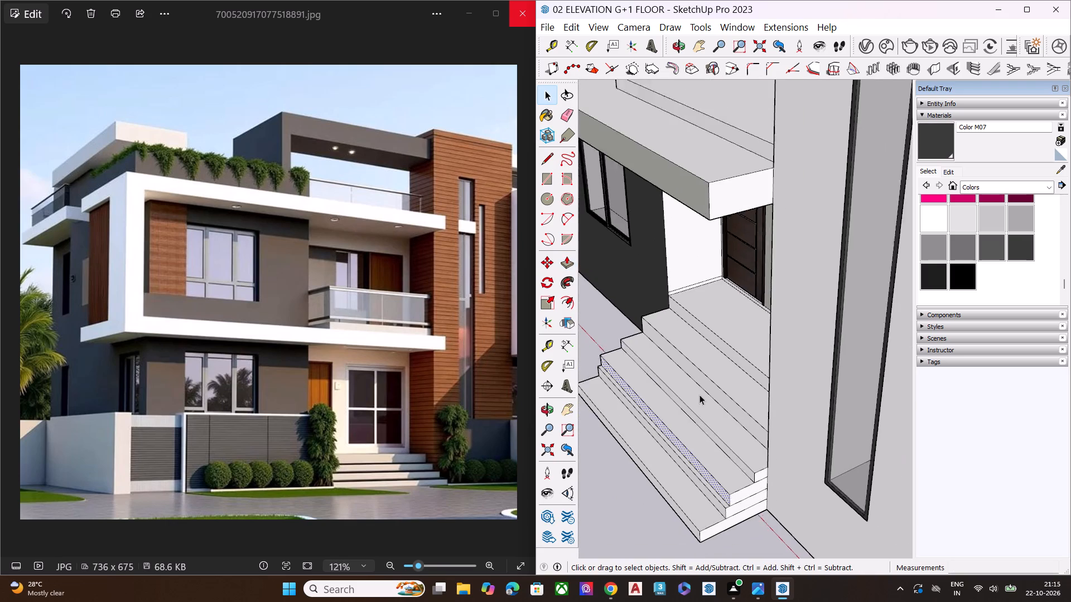
scroll(699, 395, "down", 5)
middle_click_drag(698, 469, 699, 404)
scroll(699, 404, "up", 8)
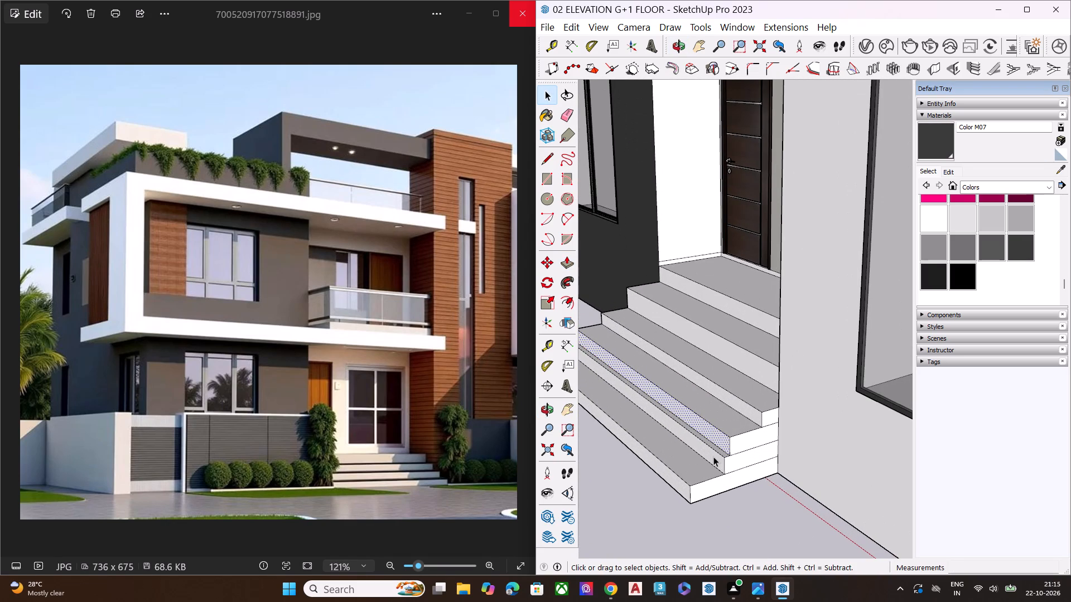
scroll(721, 457, "up", 6)
left_click(710, 464)
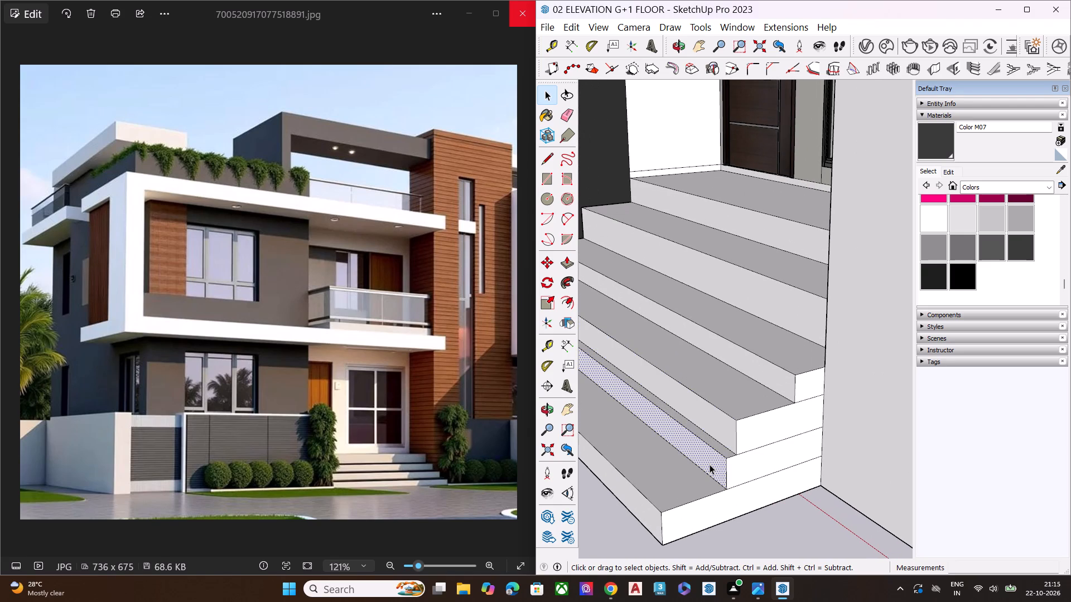
key("p")
left_click(710, 464)
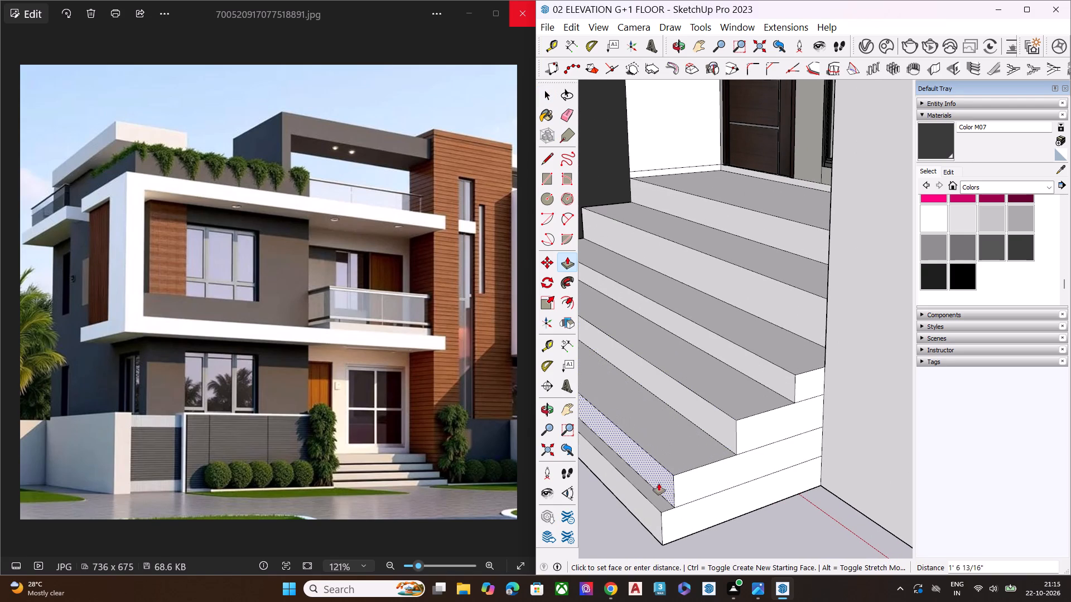
left_click(667, 481)
key("space")
Push/Pull the bottom step's riser outward to deepen the lowest tread.
left_click(648, 516)
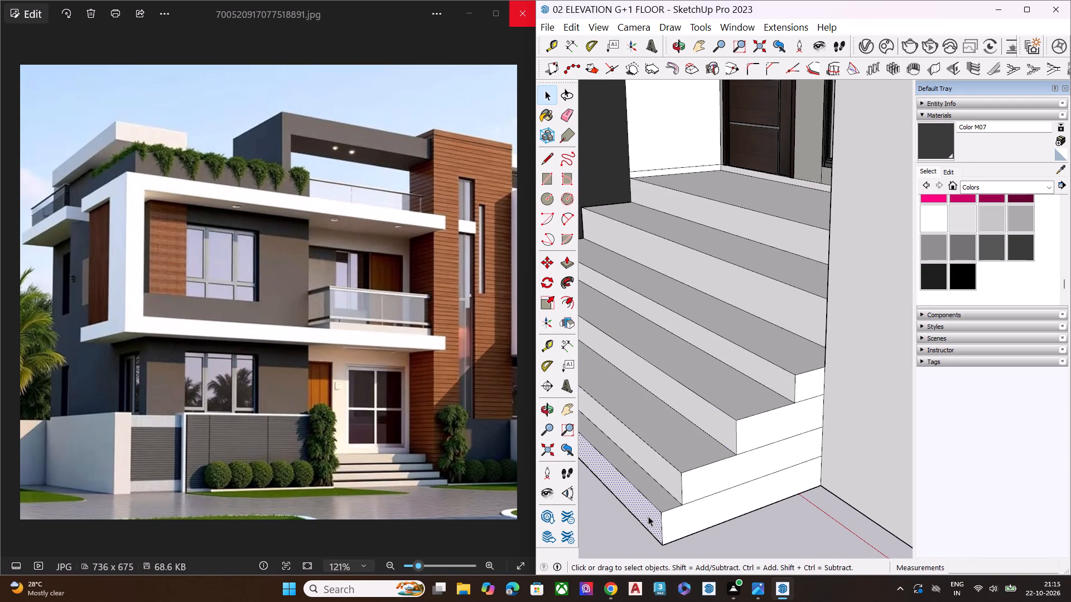
key("p")
left_click(648, 516)
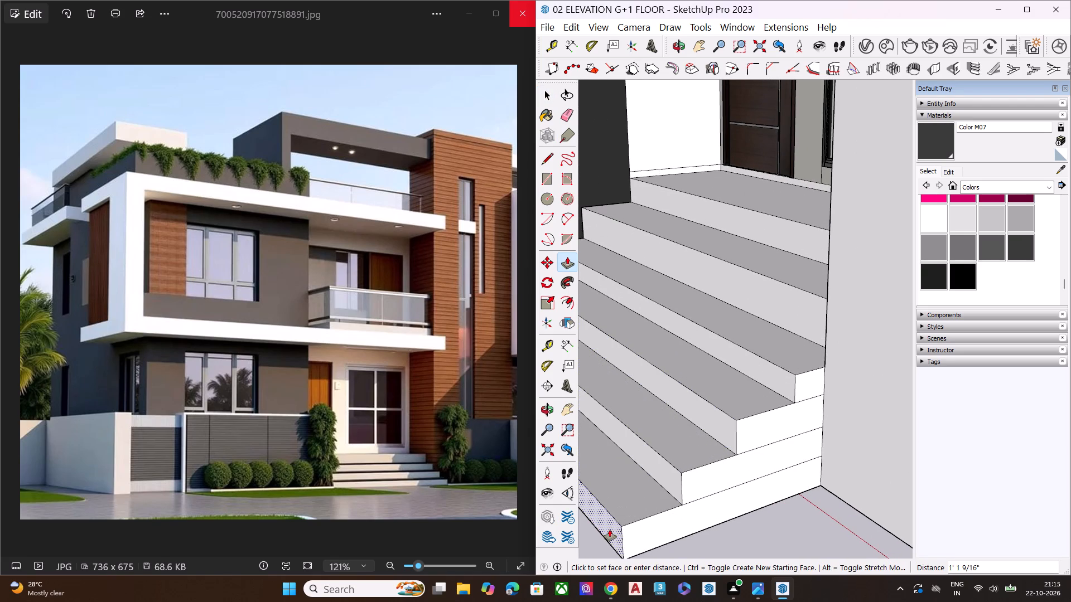
left_click(614, 530)
key("space")
Erase the three leftover horizontal edges on the steps' side face next to the tall-window wall.
middle_click_drag(755, 480, 724, 410)
scroll(728, 404, "up", 1)
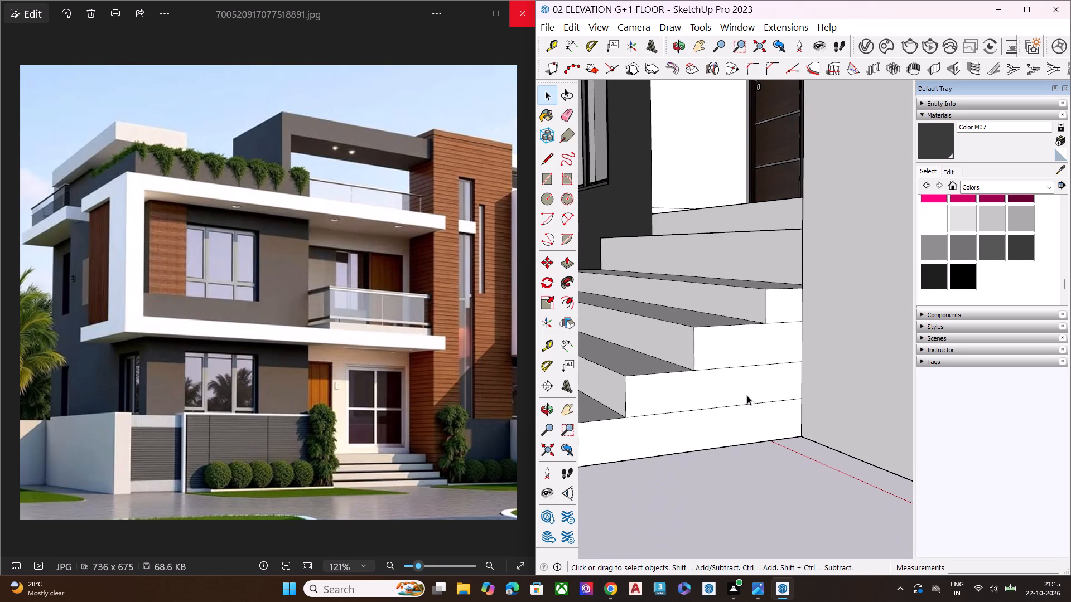
key("e")
left_click(785, 322)
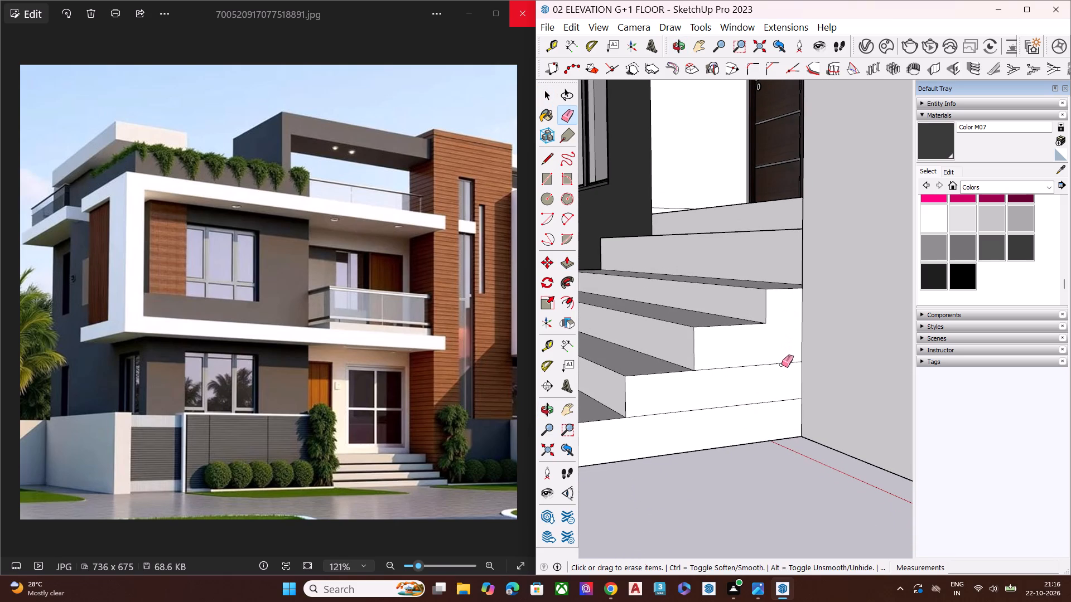
left_click(781, 365)
left_click(764, 404)
key("space")
Push/Pull the tread of the second step below the landing upward about 5 13/16".
scroll(803, 421, "down", 6)
middle_click_drag(702, 365, 952, 362)
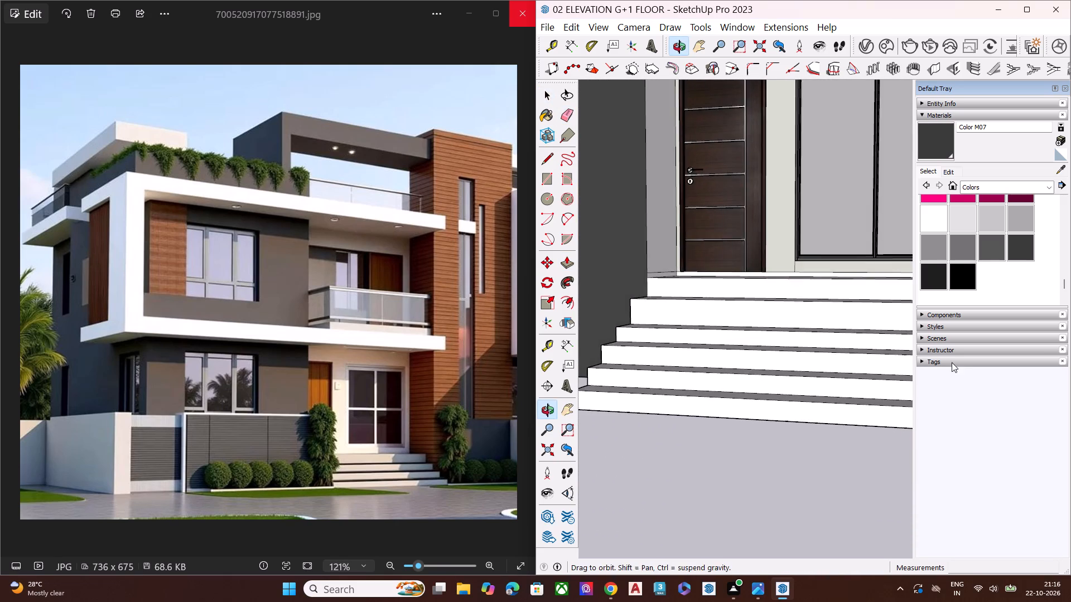
middle_click_drag(744, 364, 851, 366)
middle_click_drag(692, 340, 836, 397)
scroll(694, 341, "up", 2)
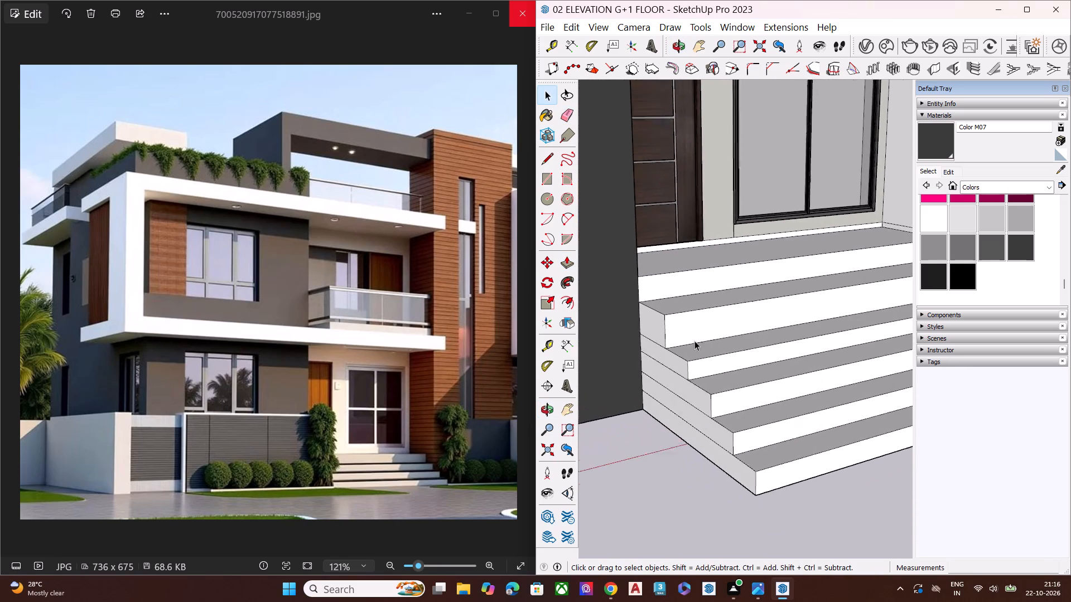
scroll(692, 339, "down", 1)
scroll(694, 341, "up", 4)
left_click(707, 353)
key("p")
left_click(707, 353)
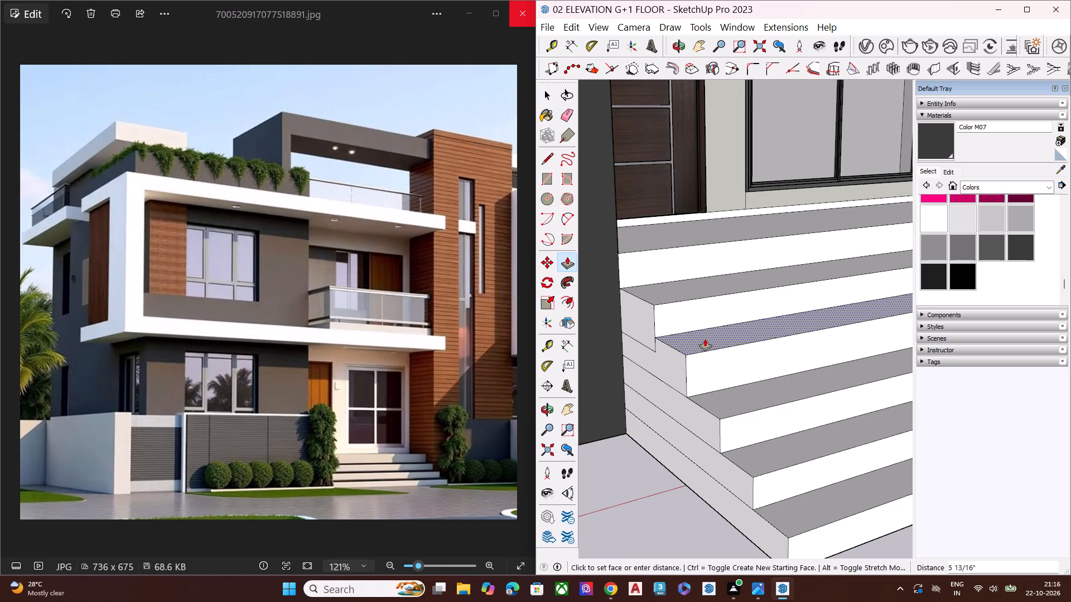
left_click(705, 337)
key("space")
Push/Pull the tread of the third step below the landing upward about 2 13/16".
left_click(730, 393)
key("p")
left_click(730, 394)
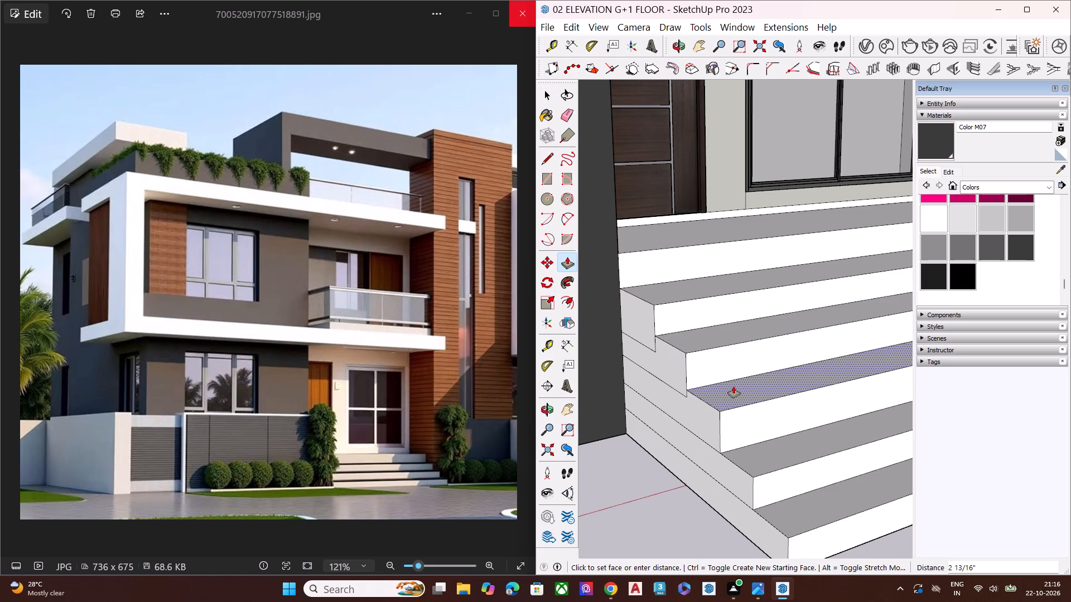
left_click(734, 386)
key("space")
Push/Pull the tread just above the bottom step upward about 3 1/8".
scroll(612, 381, "down", 6)
scroll(701, 443, "up", 6)
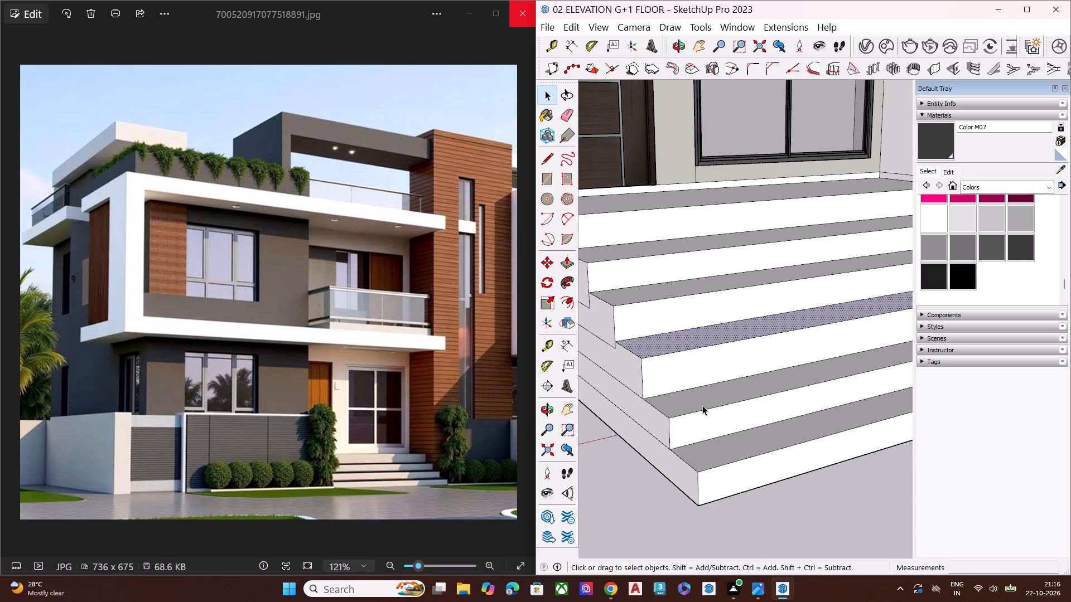
left_click(702, 403)
key("p")
left_click(702, 403)
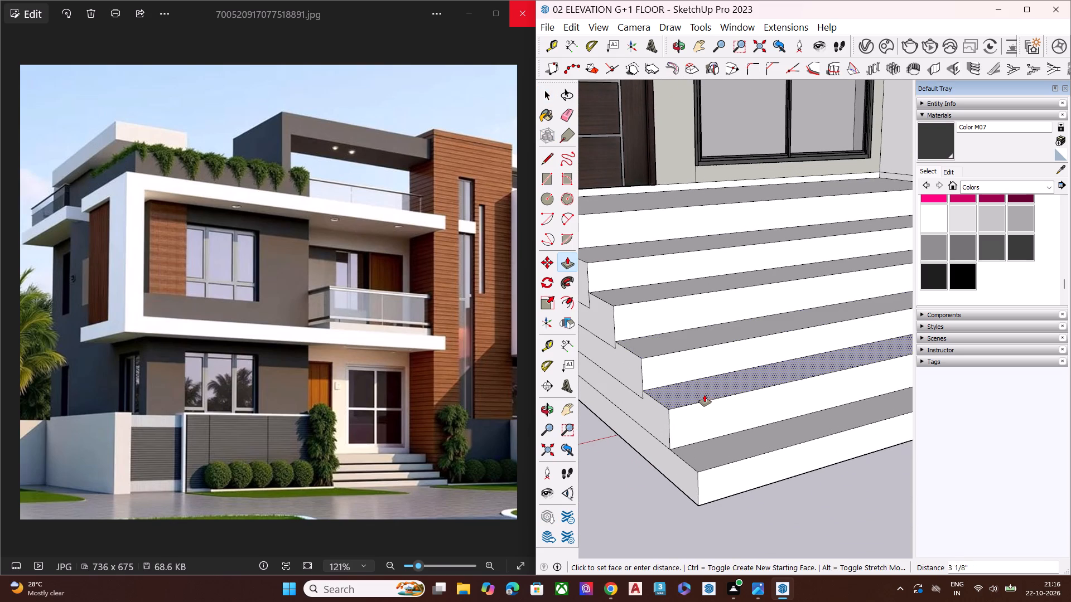
left_click(706, 392)
key("space")
Push/Pull the tread of the third step below the landing upward by about another 1 3/16".
middle_click_drag(686, 420, 650, 345)
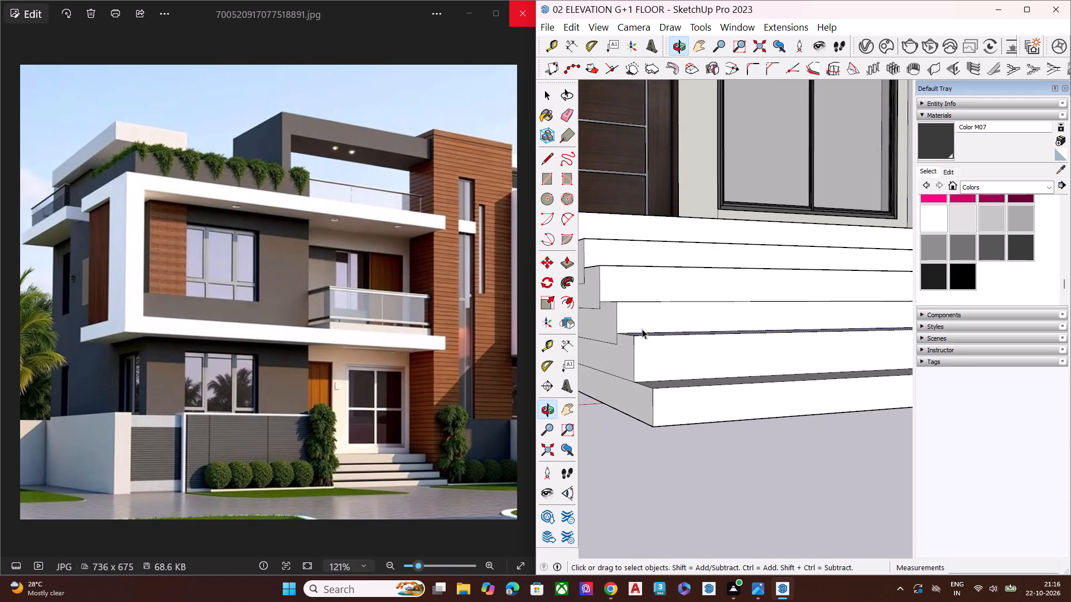
scroll(620, 311, "up", 1)
middle_click_drag(675, 314, 752, 401)
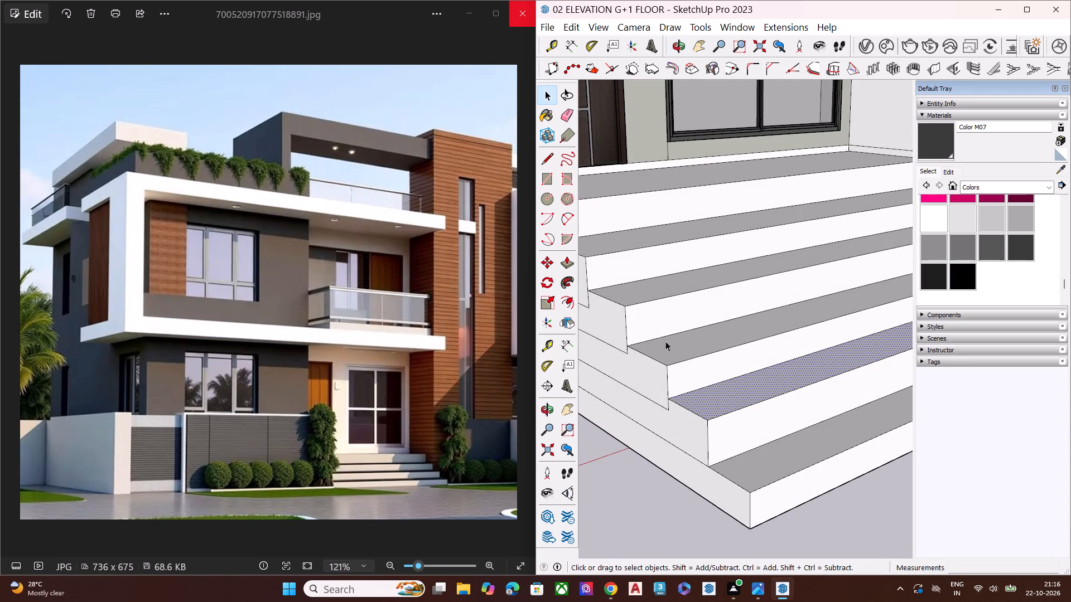
left_click(666, 343)
key("p")
left_click(666, 343)
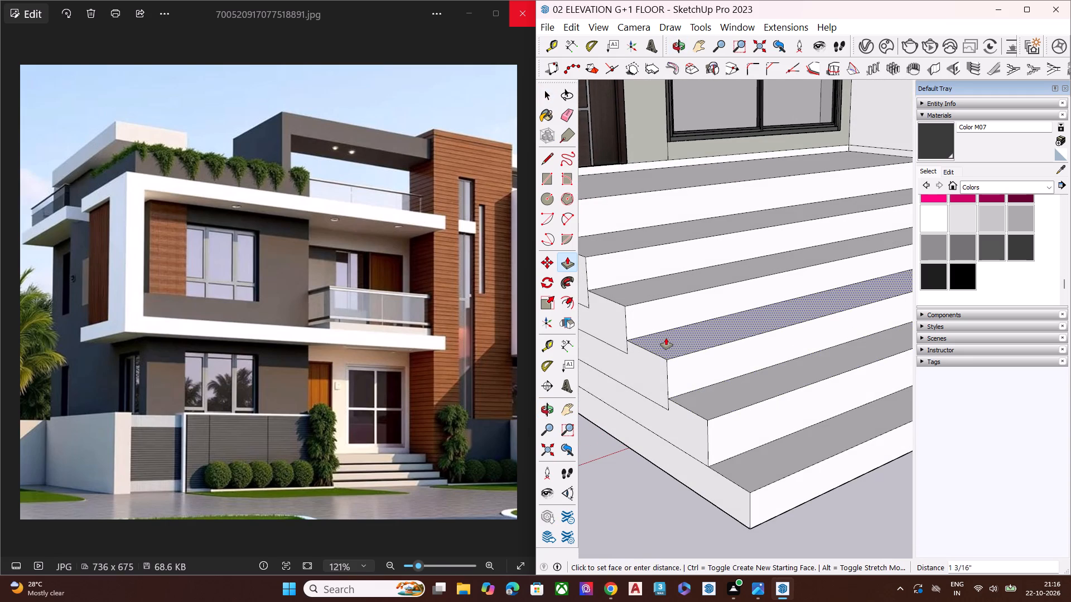
left_click(666, 338)
key("space")
Push/Pull the bottom step's tread upward about 4 5/8".
middle_click_drag(691, 377, 678, 300)
scroll(678, 300, "up", 1)
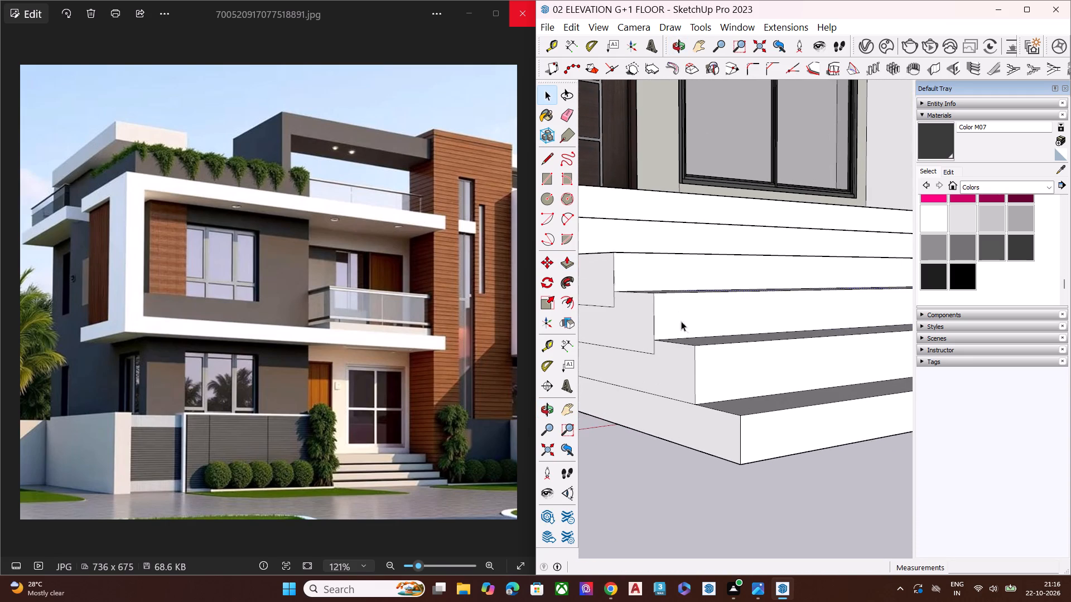
scroll(689, 357, "down", 5)
scroll(733, 392, "up", 1)
scroll(733, 392, "down", 1)
scroll(733, 392, "up", 2)
scroll(733, 392, "down", 1)
scroll(733, 392, "up", 2)
left_click(733, 389)
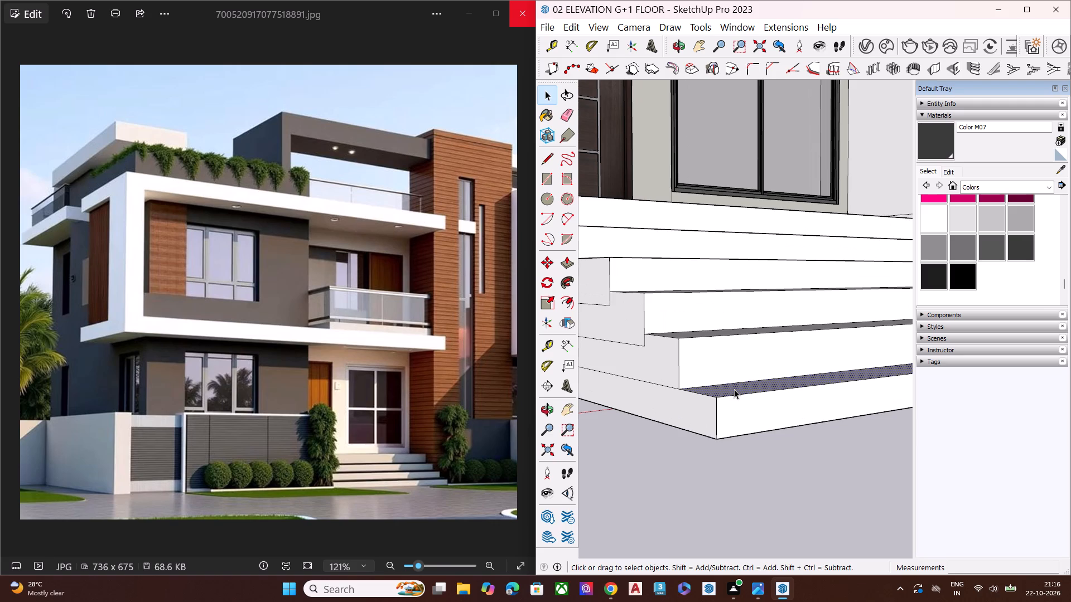
key("p")
left_click(734, 389)
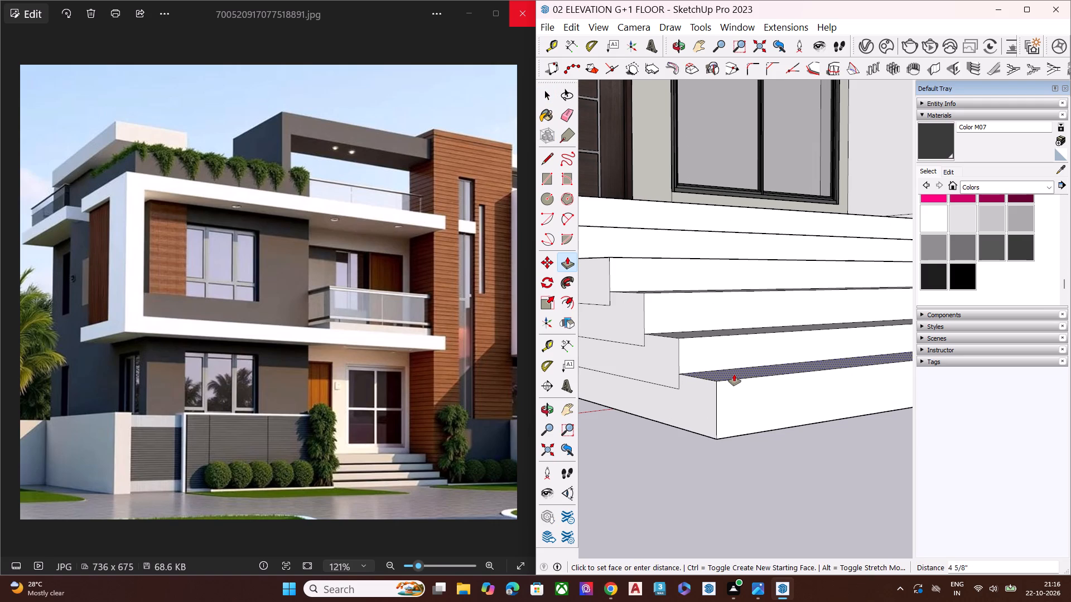
left_click(734, 374)
key("space")
Examine the proportions of the entrance steps from the front and side of the porch.
scroll(745, 408, "down", 6)
middle_click_drag(650, 439, 706, 430)
scroll(649, 425, "down", 8)
left_click(734, 493)
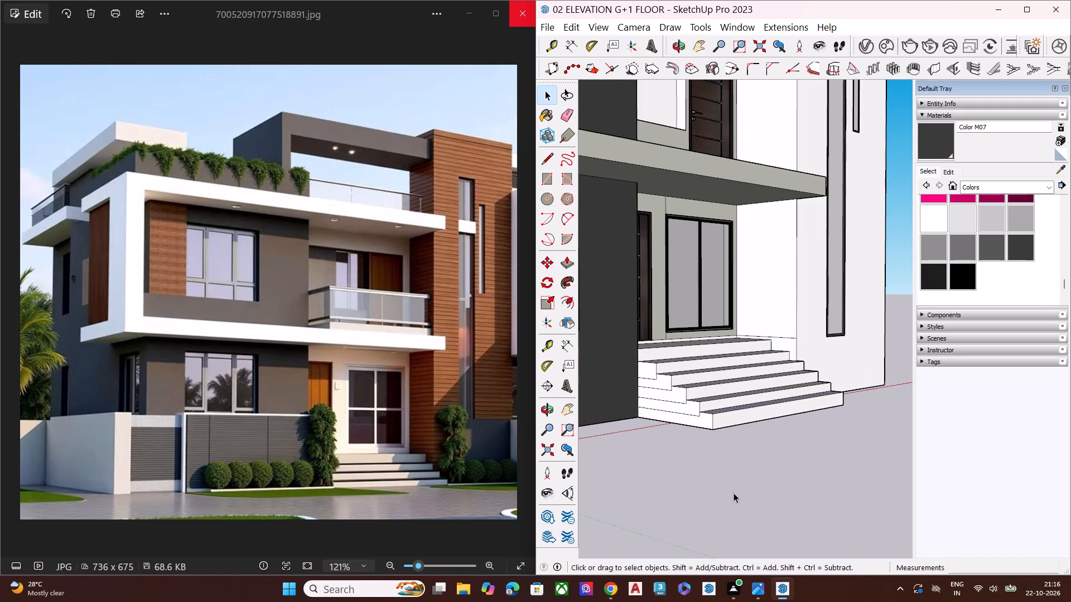
middle_click_drag(775, 411, 578, 451)
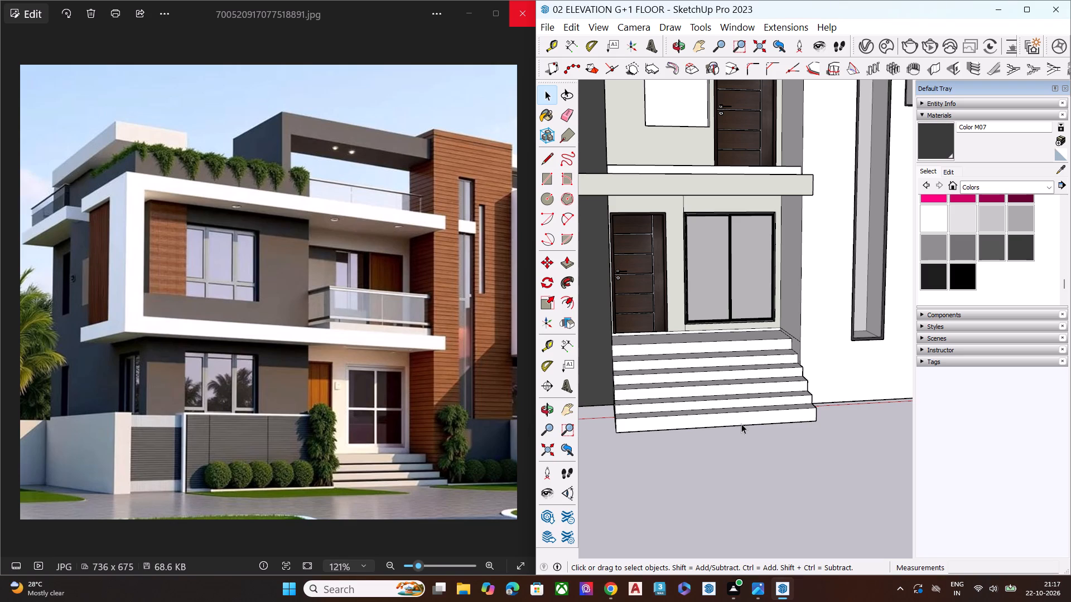
scroll(740, 406, "down", 3)
middle_click_drag(710, 427, 686, 383)
scroll(683, 364, "up", 2)
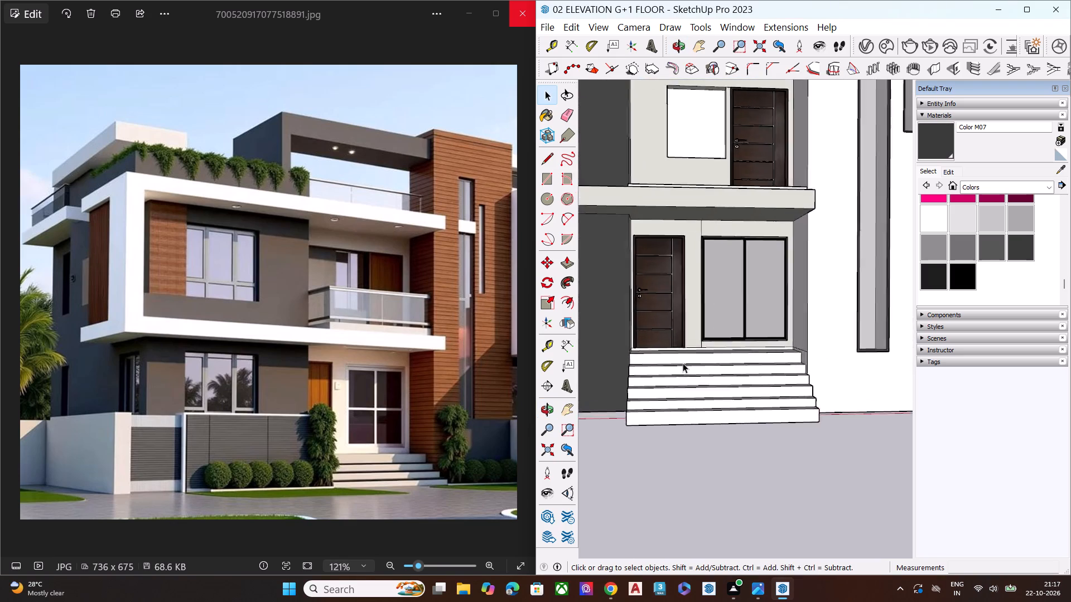
scroll(683, 363, "up", 2)
scroll(683, 363, "down", 1)
scroll(683, 363, "up", 4)
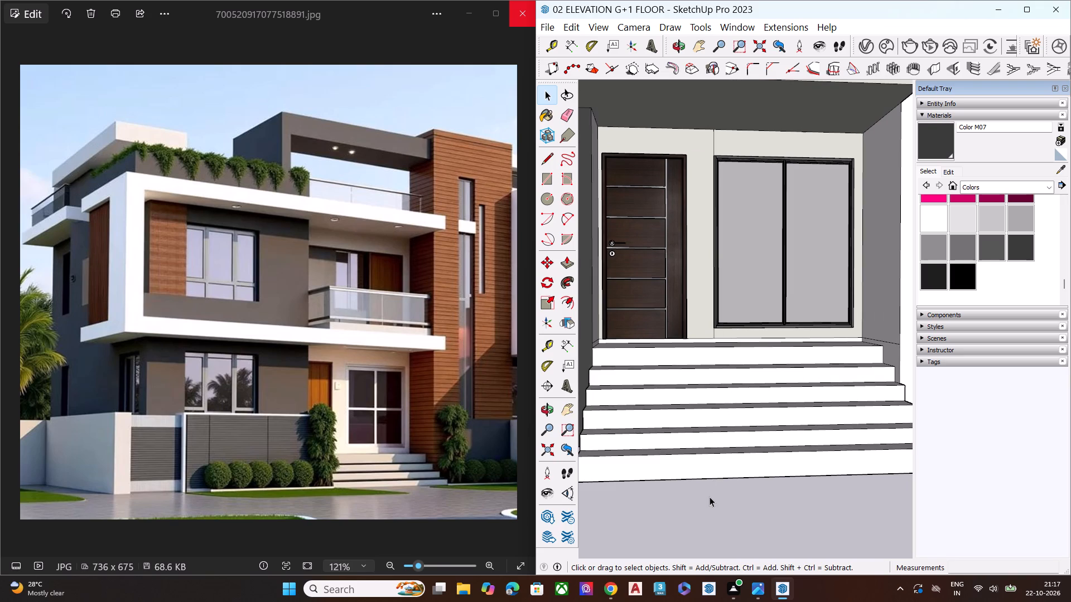
Erase the leftover horizontal edges between the treads on the side face of the entrance steps.
key("e")
middle_click_drag(681, 492, 761, 481)
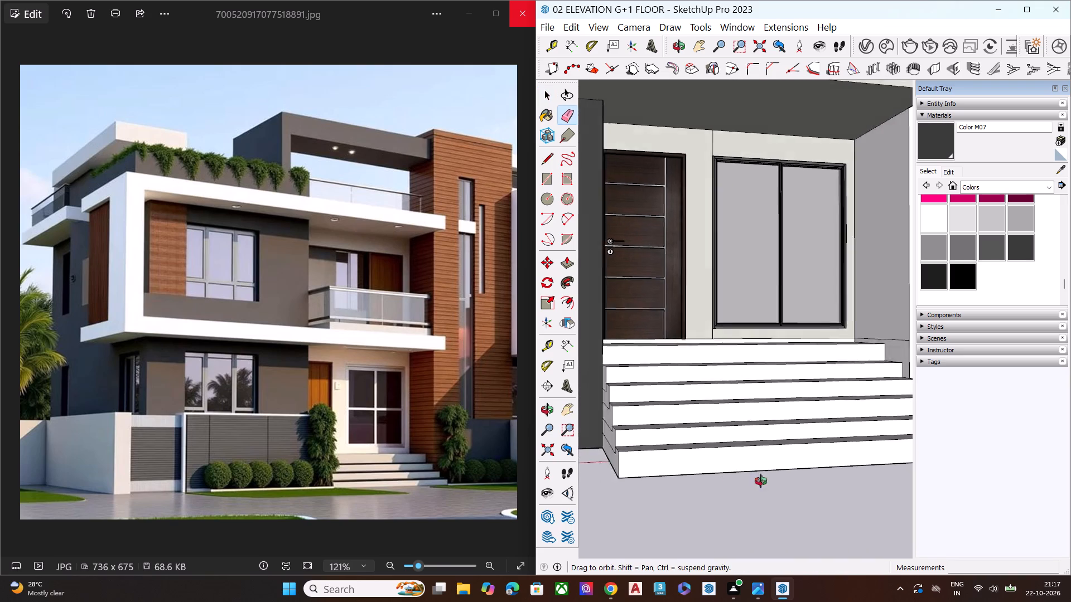
middle_click_drag(761, 481, 901, 464)
scroll(707, 344, "up", 4)
scroll(689, 343, "down", 2)
scroll(689, 344, "up", 2)
left_click(722, 409)
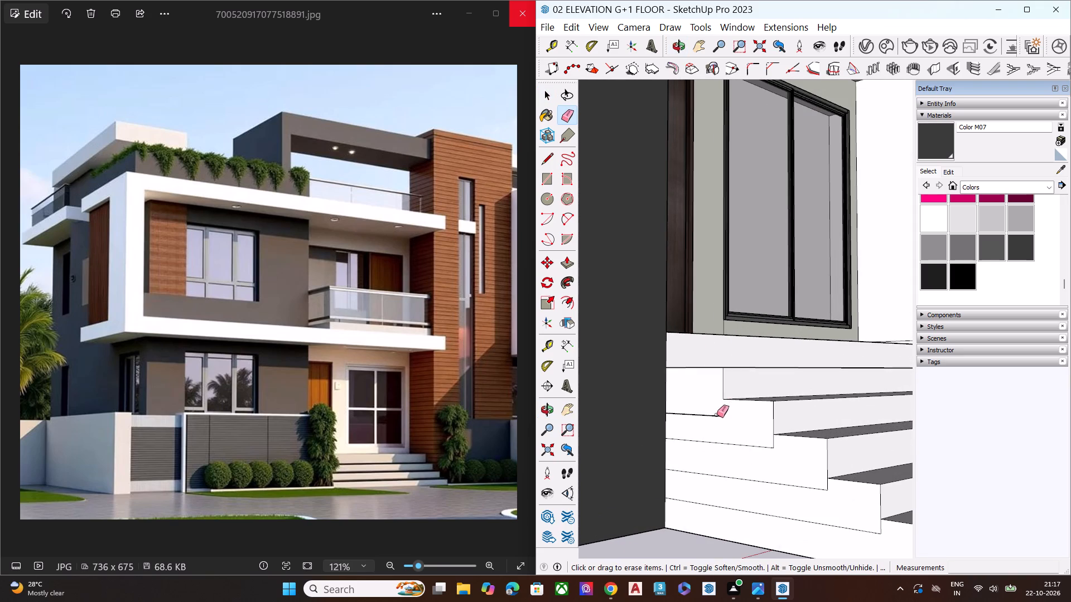
left_click(717, 415)
left_click(772, 443)
left_click(770, 447)
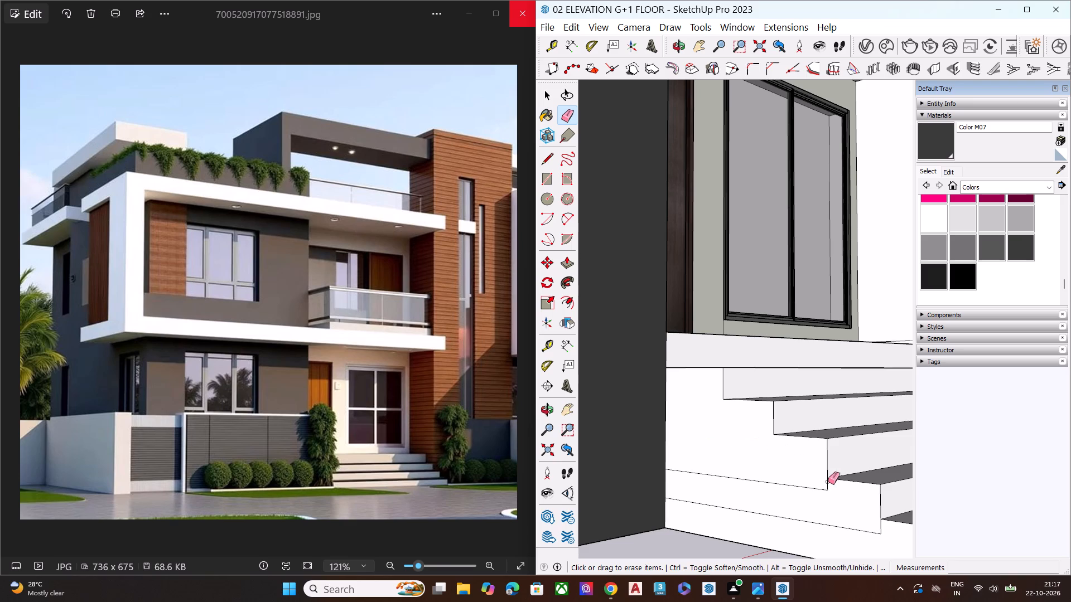
left_click(828, 485)
left_click(823, 490)
left_click(840, 528)
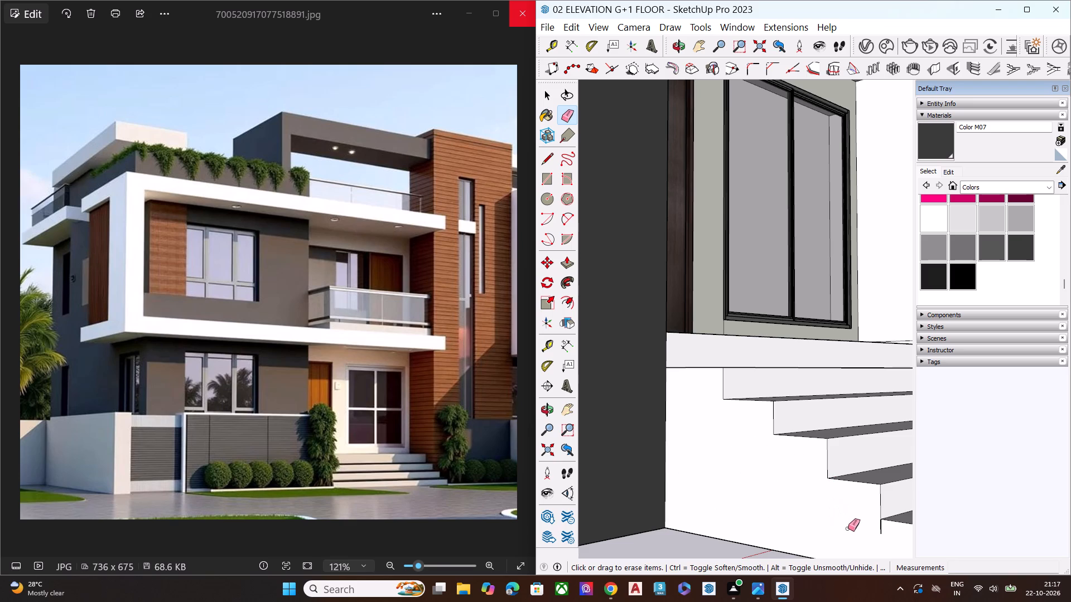
left_click(883, 530)
key("space")
Erase the short vertical edge stub remaining on the steps' side face near the bottom step.
scroll(805, 483, "down", 1)
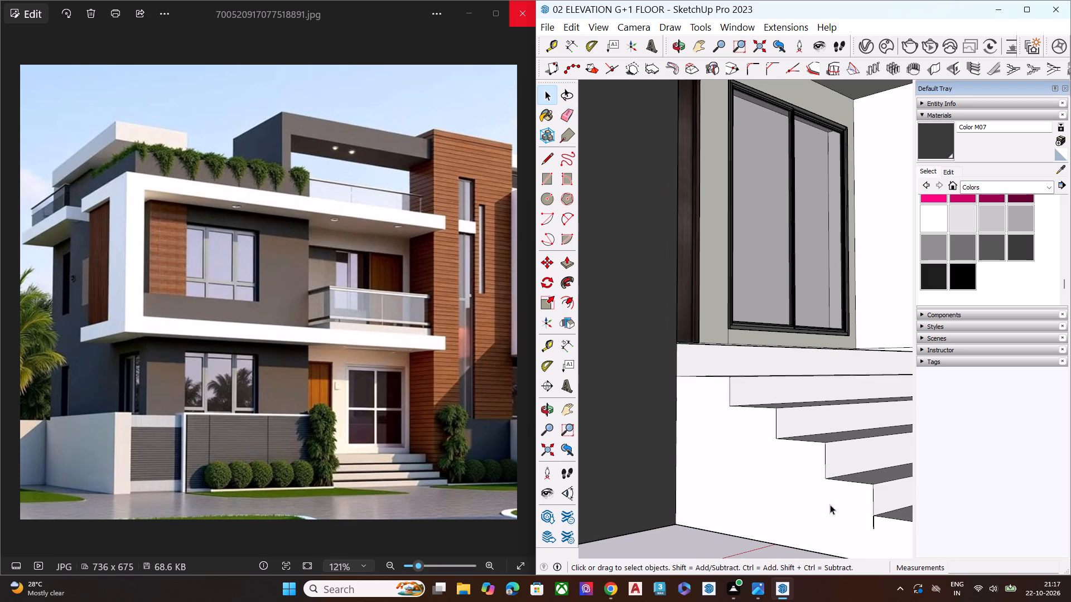
scroll(764, 460, "down", 6)
scroll(821, 511, "up", 12)
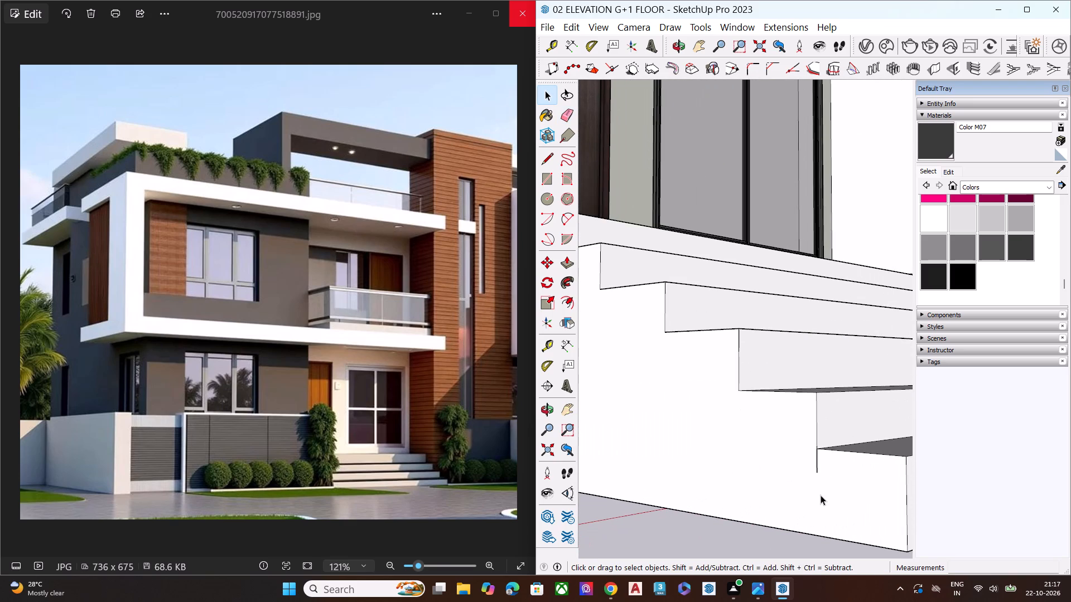
key("e")
left_click(816, 463)
key("space")
Examine the cleaned entrance steps from the side, front and underside of the house.
scroll(739, 485, "down", 5)
scroll(737, 486, "up", 1)
scroll(737, 486, "down", 3)
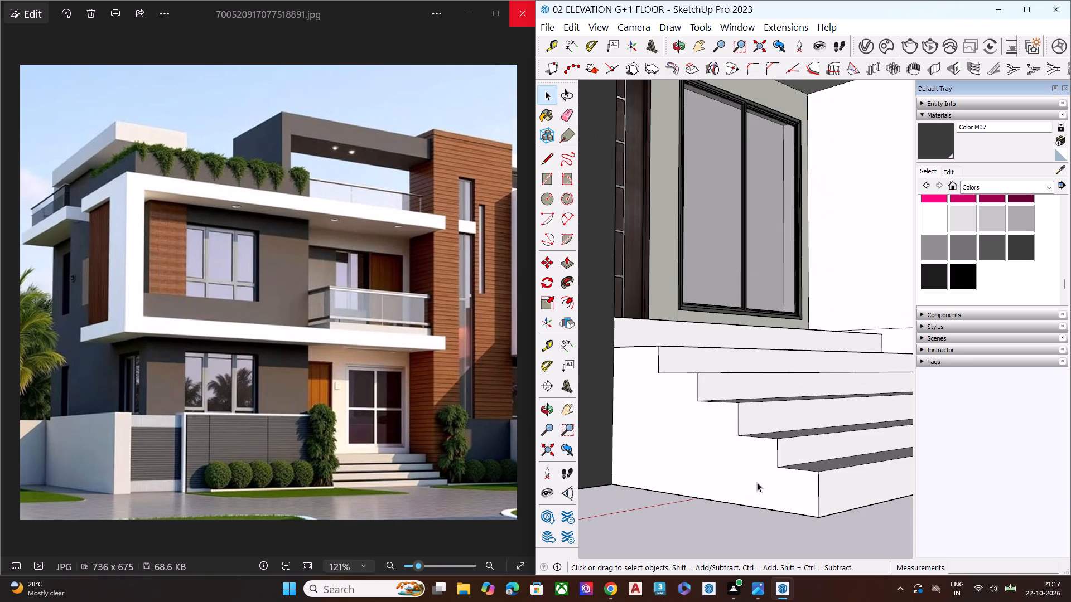
scroll(757, 482, "down", 3)
scroll(756, 464, "up", 1)
scroll(756, 464, "down", 2)
scroll(757, 470, "up", 1)
scroll(763, 480, "down", 1)
middle_click_drag(810, 501, 775, 482)
scroll(705, 453, "down", 6)
scroll(692, 461, "up", 1)
scroll(692, 461, "down", 2)
middle_click_drag(750, 483, 747, 473)
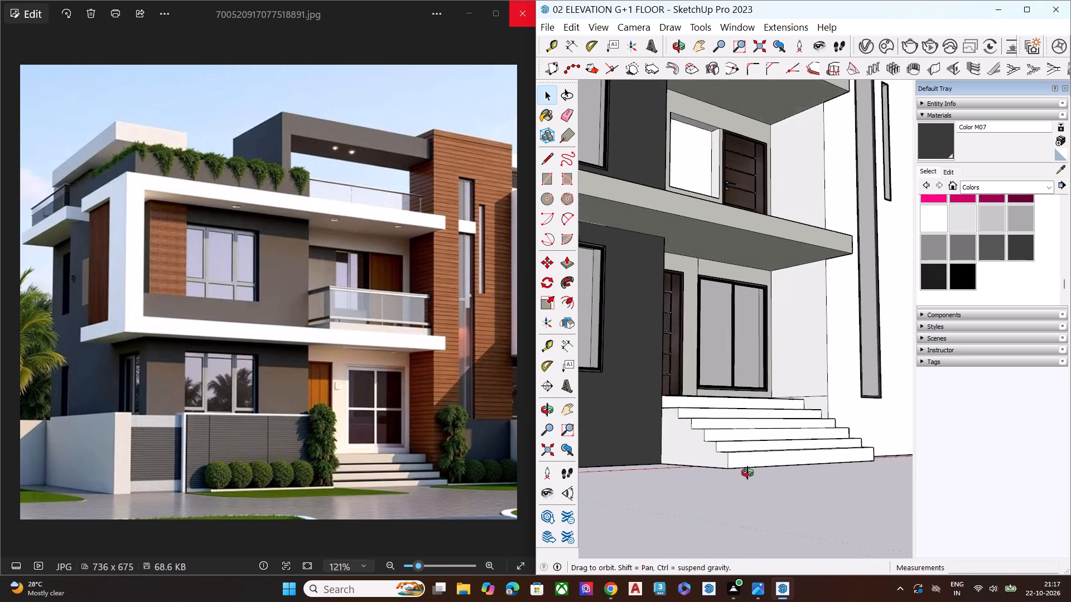
middle_click_drag(747, 473, 768, 348)
left_click(762, 372)
key("space")
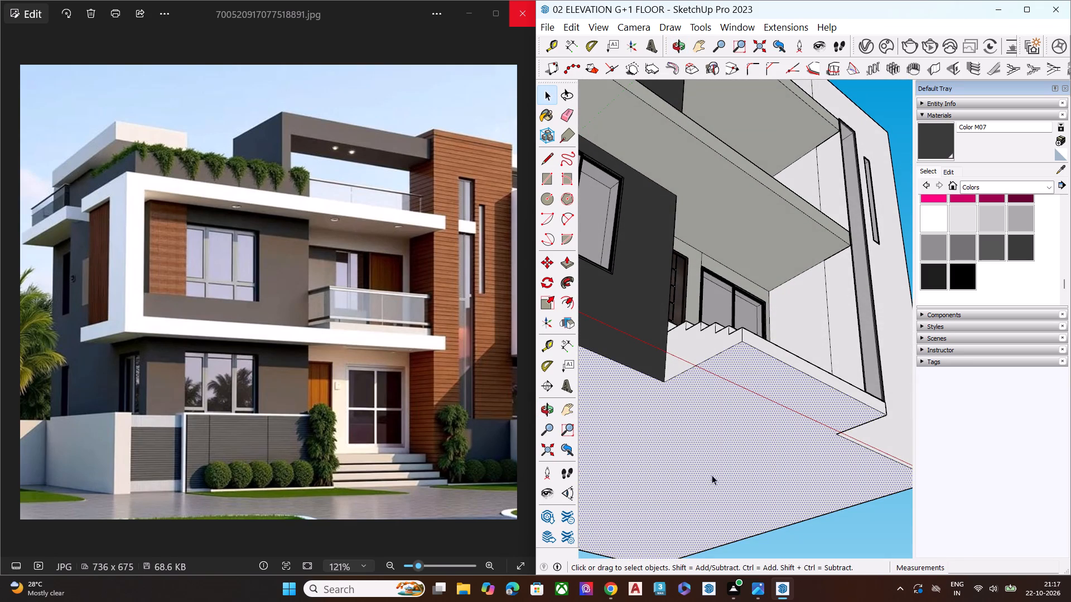
scroll(707, 479, "down", 5)
left_click(788, 521)
middle_click_drag(689, 446, 726, 511)
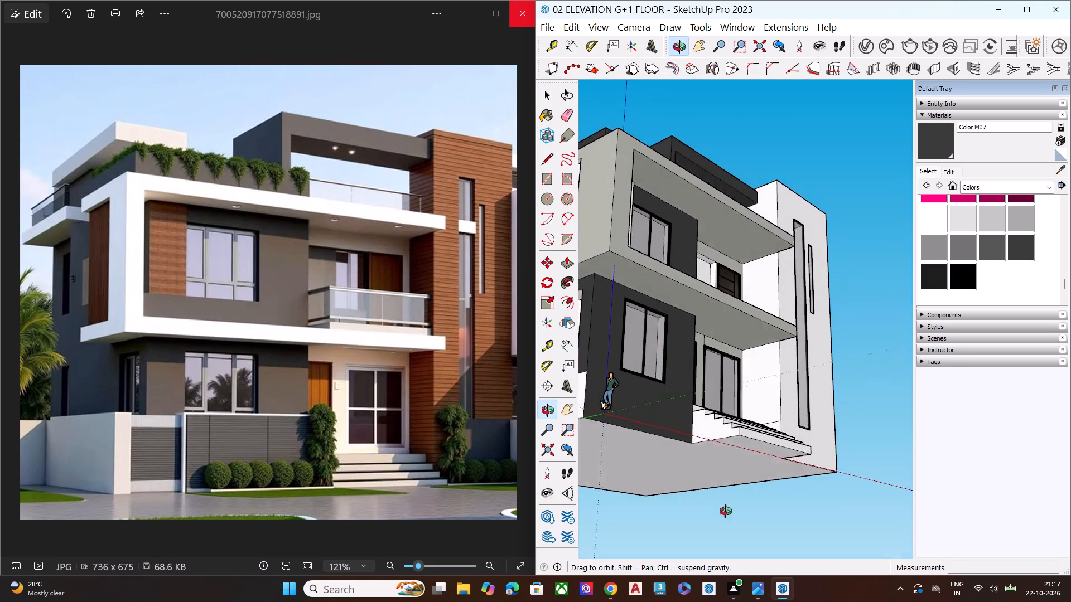
middle_click_drag(726, 511, 684, 568)
middle_click_drag(773, 471, 780, 554)
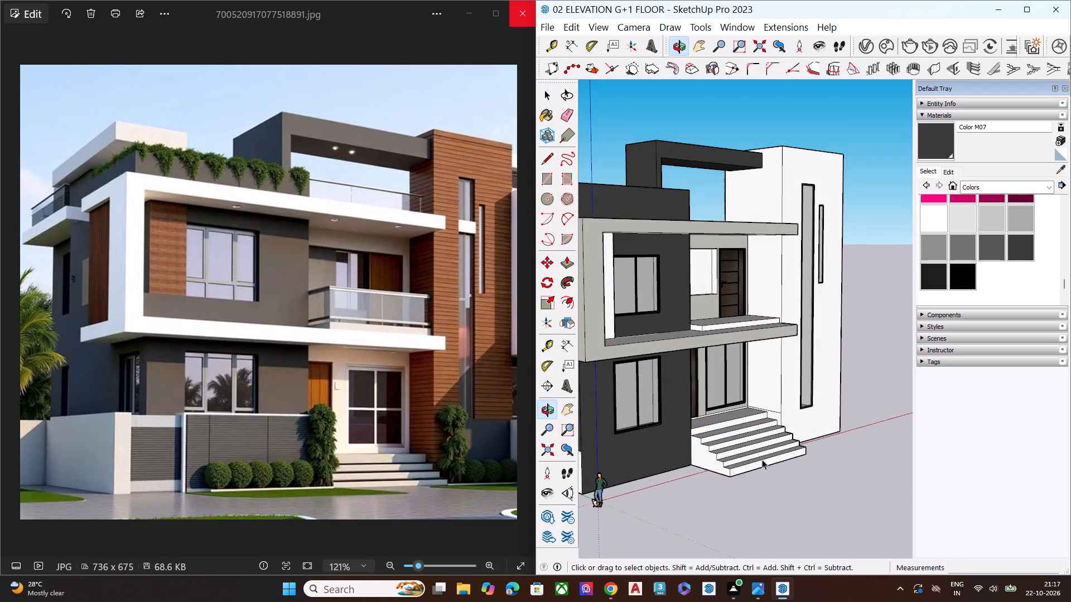
Examine the whole house model from the front and side against the reference photo.
scroll(762, 459, "up", 7)
scroll(747, 455, "down", 5)
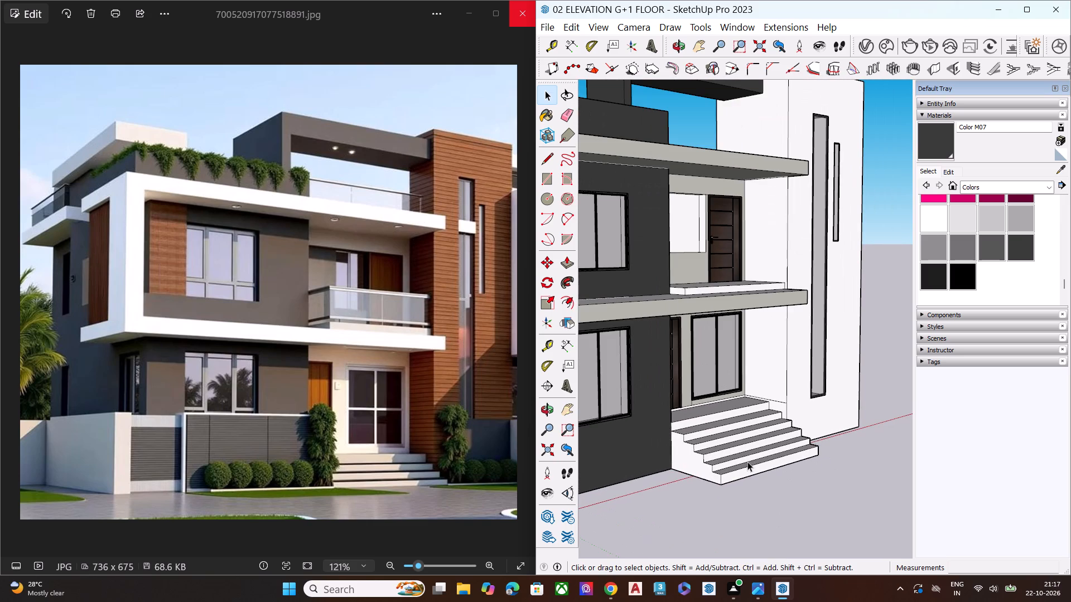
scroll(779, 430, "down", 10)
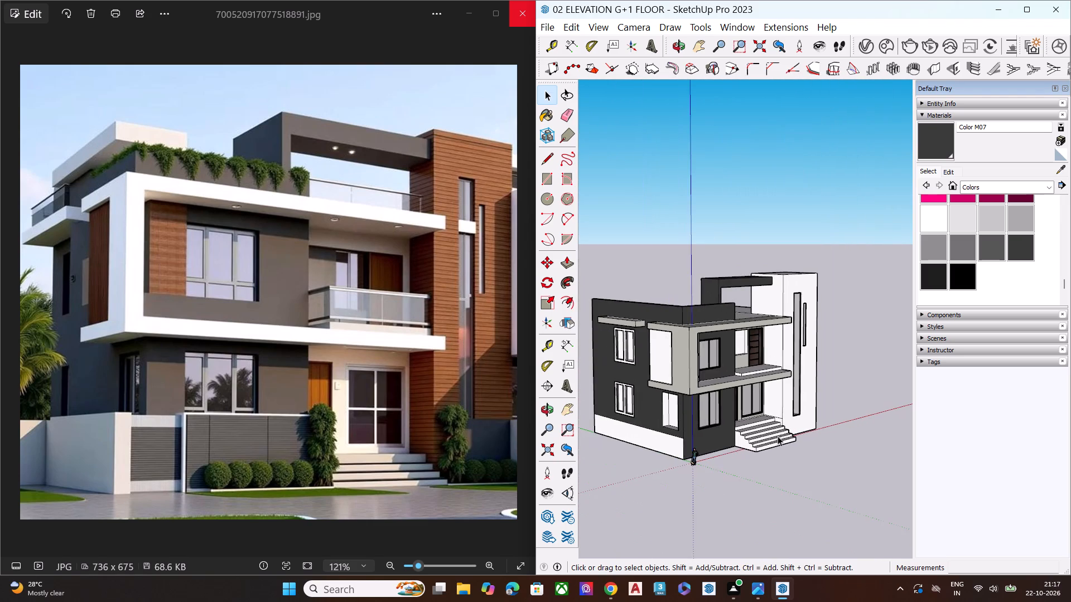
scroll(778, 436, "down", 5)
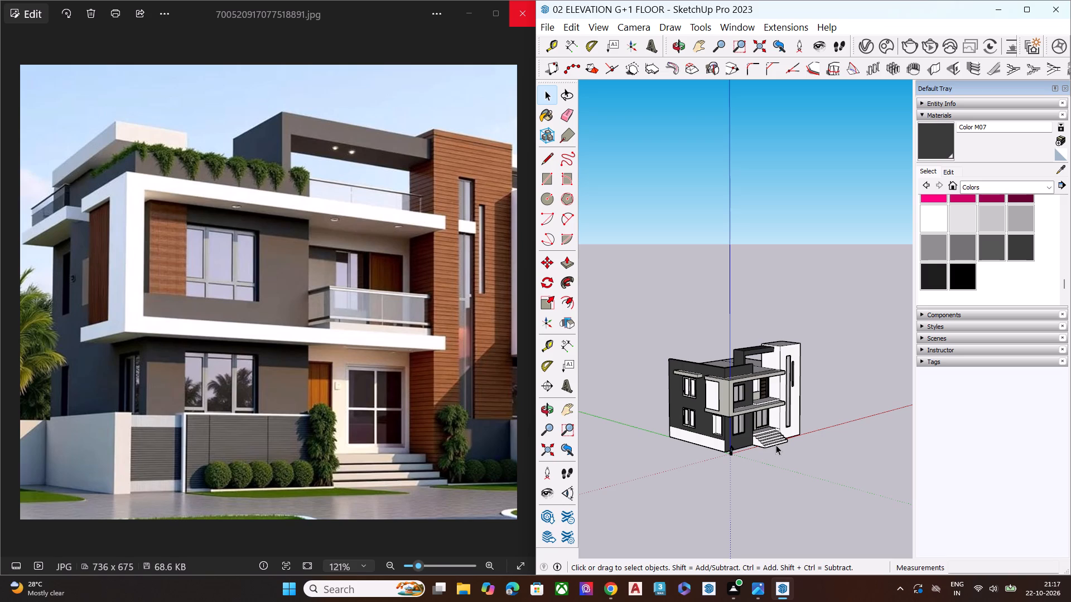
scroll(722, 397, "up", 1)
scroll(721, 397, "down", 1)
scroll(720, 396, "up", 5)
scroll(718, 396, "down", 1)
scroll(718, 396, "up", 3)
middle_click_drag(737, 422, 662, 360)
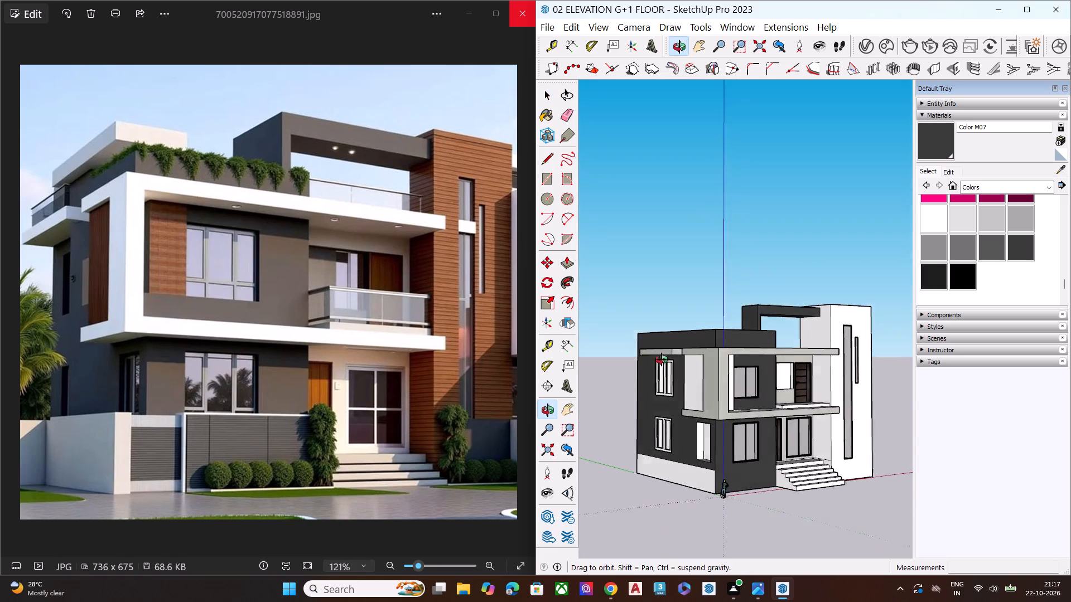
middle_click_drag(662, 360, 617, 355)
scroll(820, 412, "up", 4)
scroll(666, 433, "down", 4)
middle_click_drag(854, 410, 802, 412)
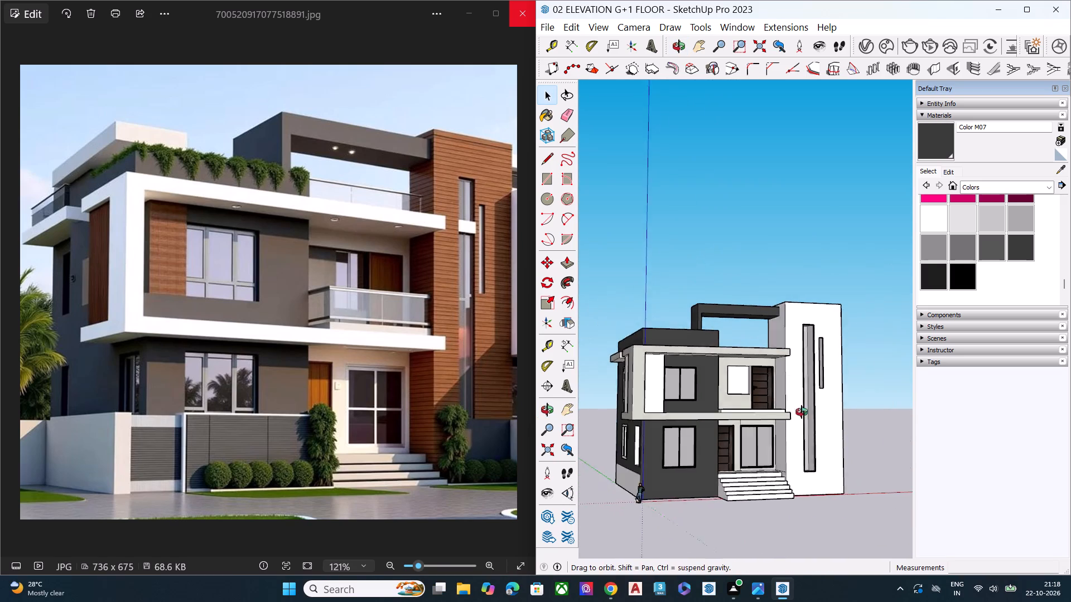
middle_click_drag(802, 412, 745, 419)
scroll(808, 354, "up", 1)
scroll(810, 351, "down", 1)
scroll(810, 351, "up", 5)
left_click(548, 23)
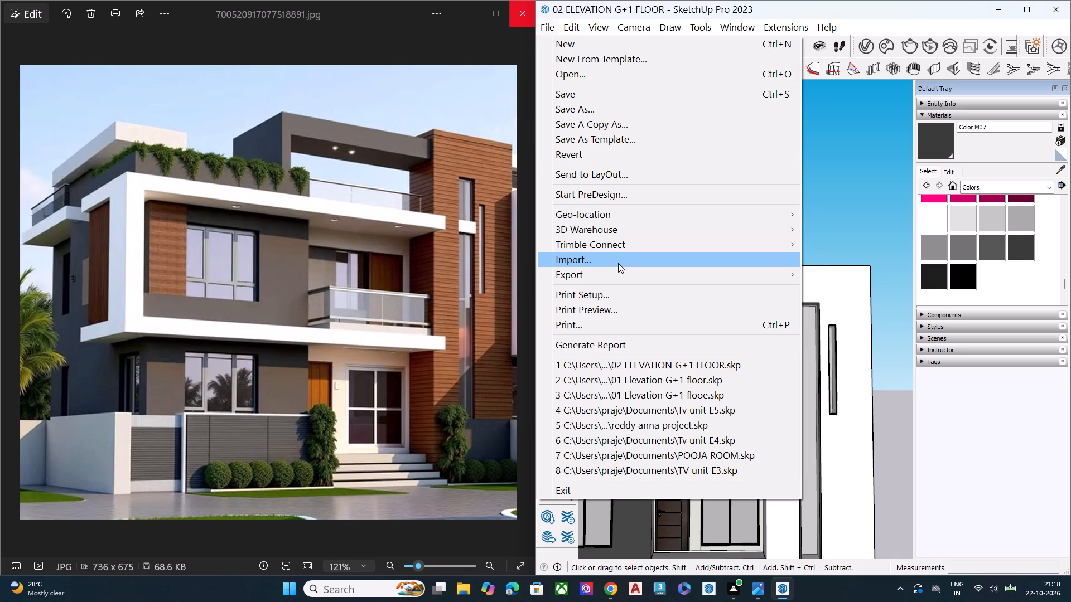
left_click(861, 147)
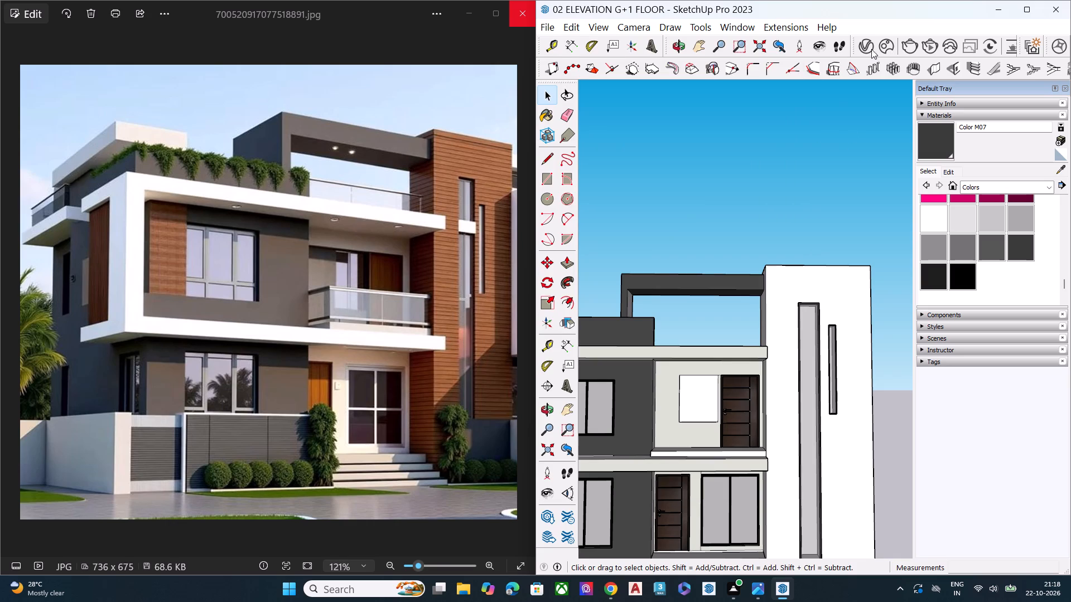
Open the V-Ray Asset Editor and expand its material library section beside the scene materials.
left_click(868, 49)
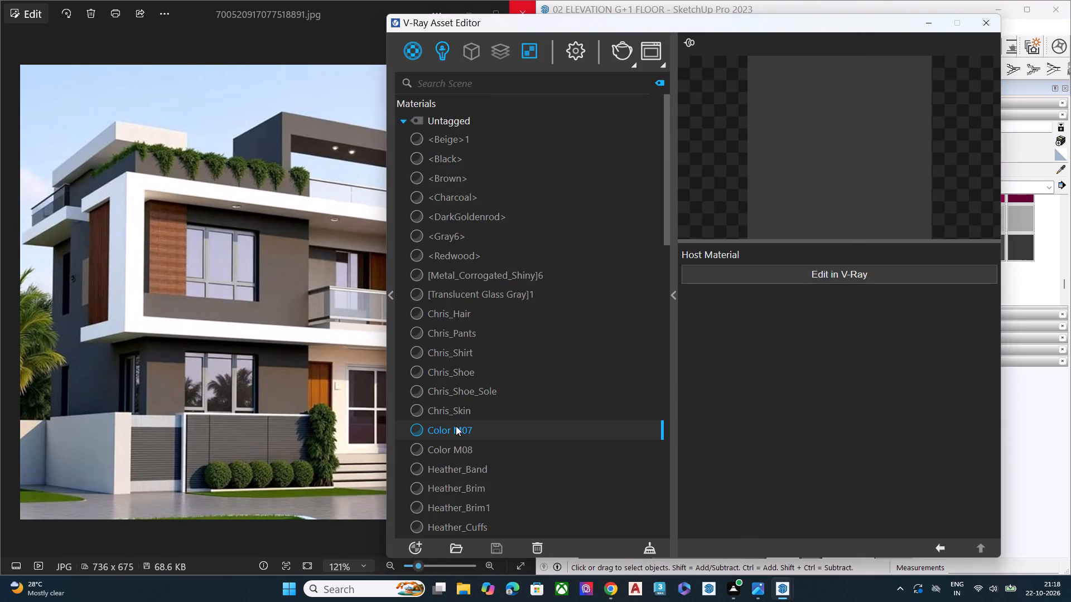
left_click(455, 433)
left_click(460, 446)
left_click(461, 428)
left_click(390, 297)
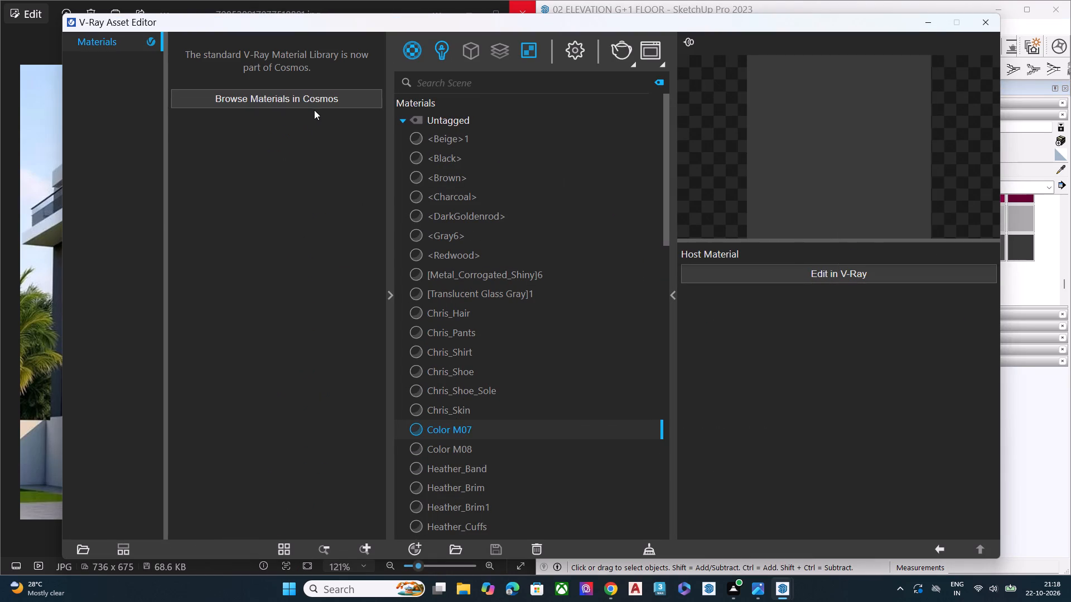
left_click(980, 18)
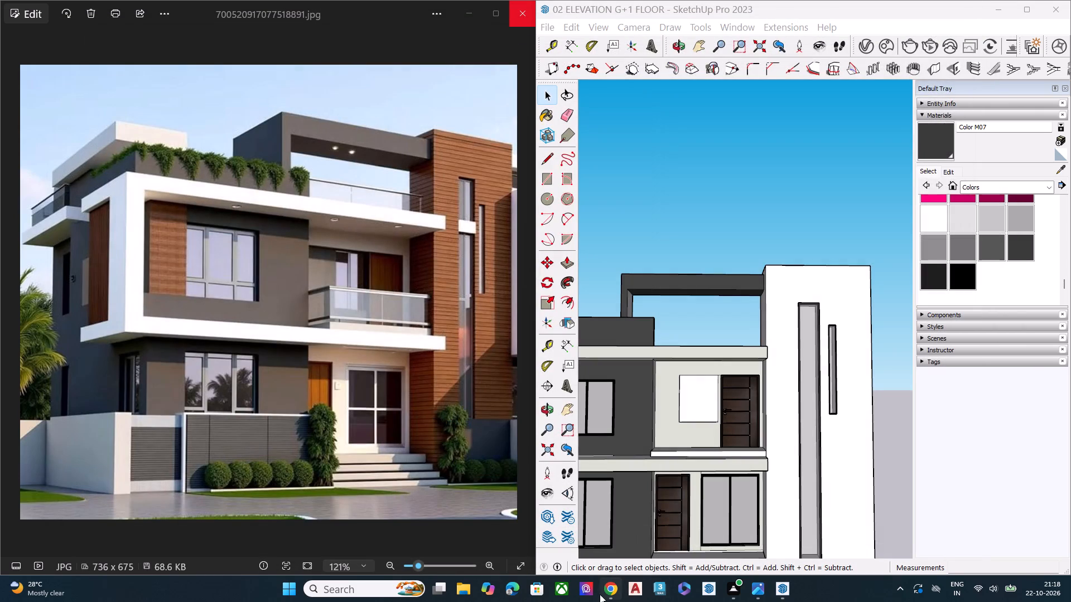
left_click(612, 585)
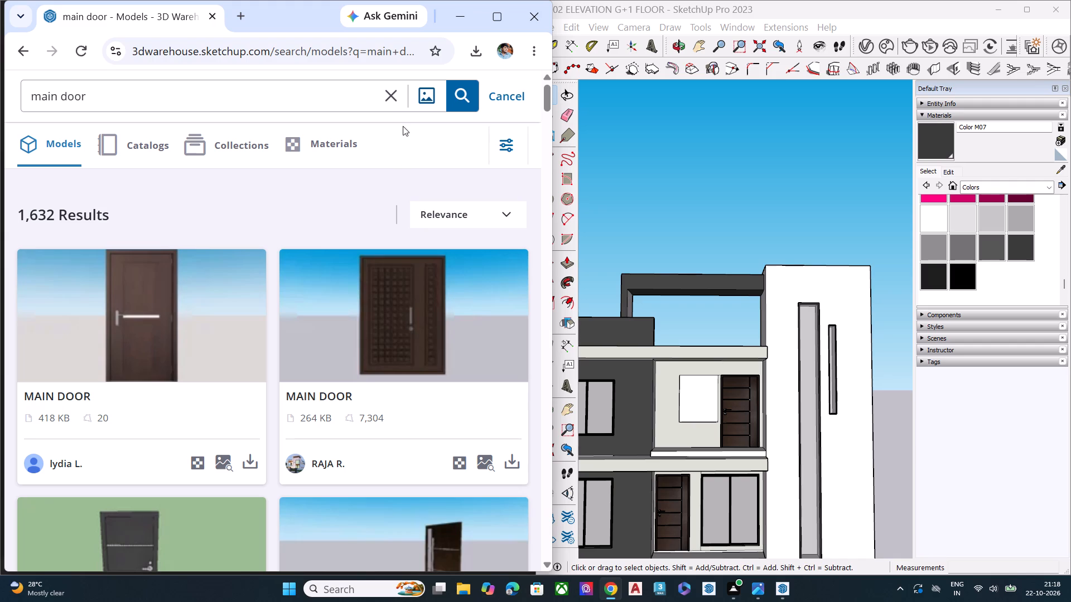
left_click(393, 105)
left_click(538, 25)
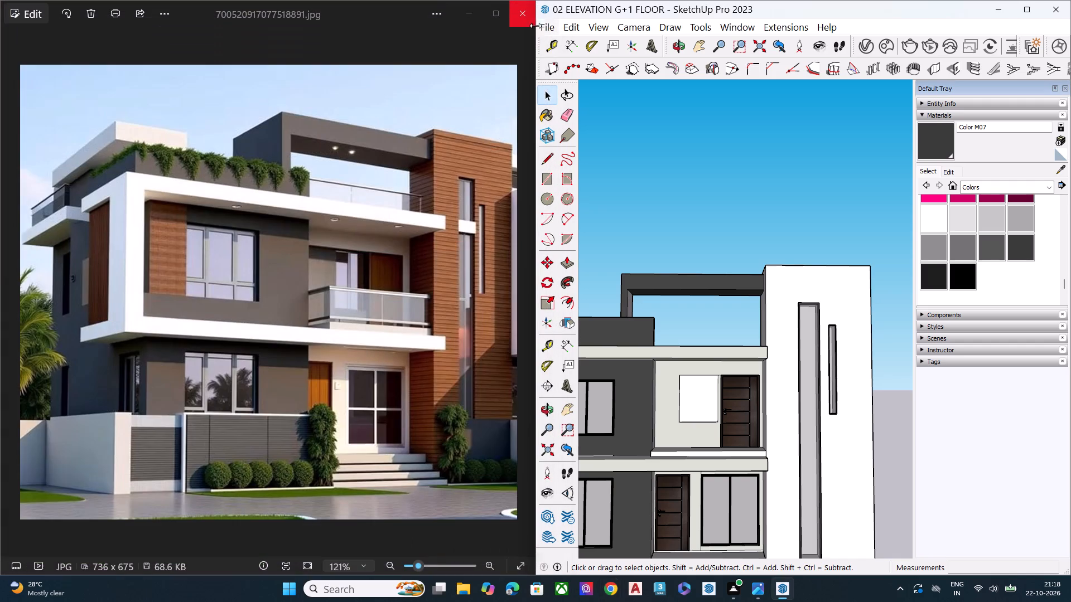
Open the Chaos Cosmos Browser from the V-Ray Asset Editor and show the online Wood materials.
left_click(862, 46)
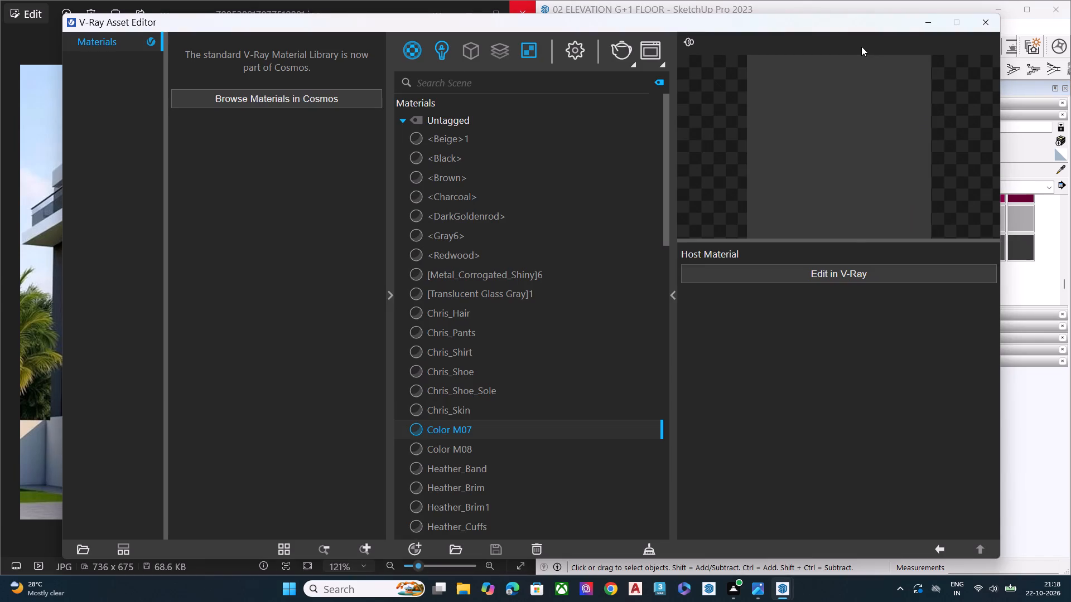
left_click(337, 104)
left_click(436, 14)
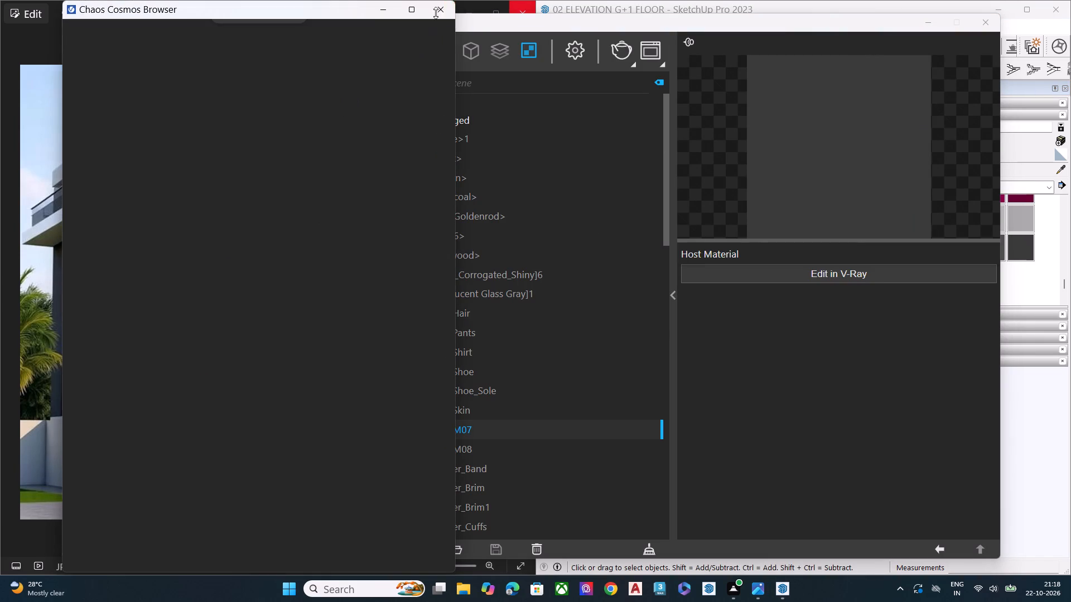
left_click(363, 95)
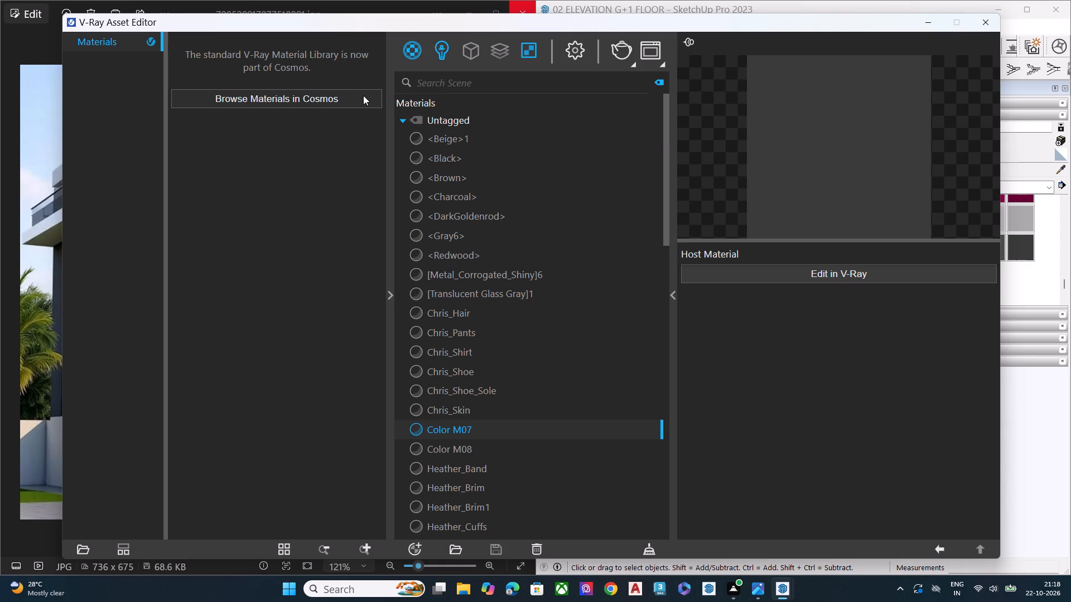
left_click(330, 103)
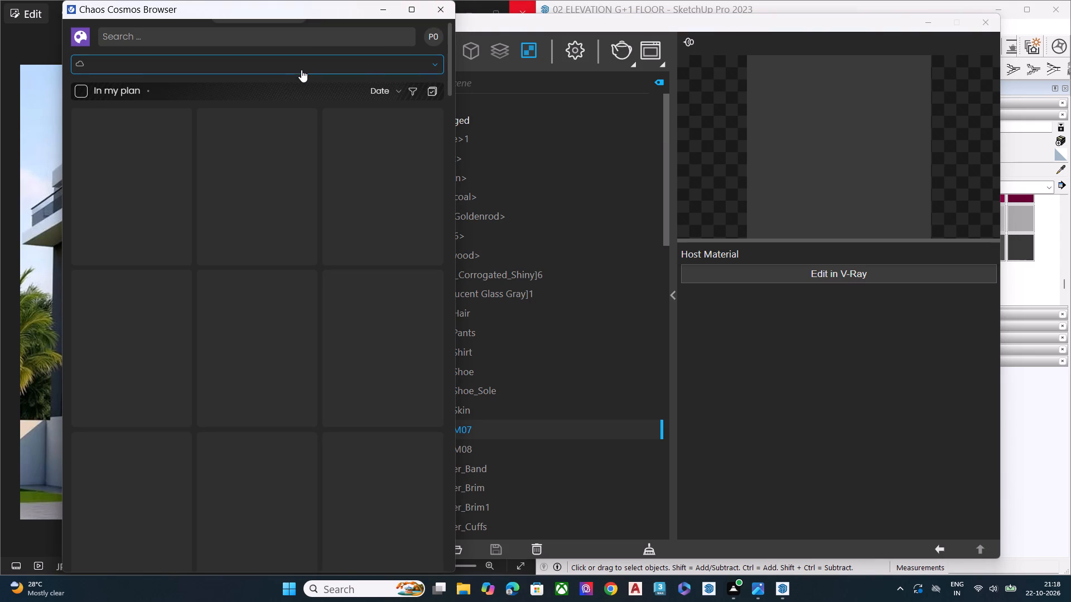
left_click(302, 69)
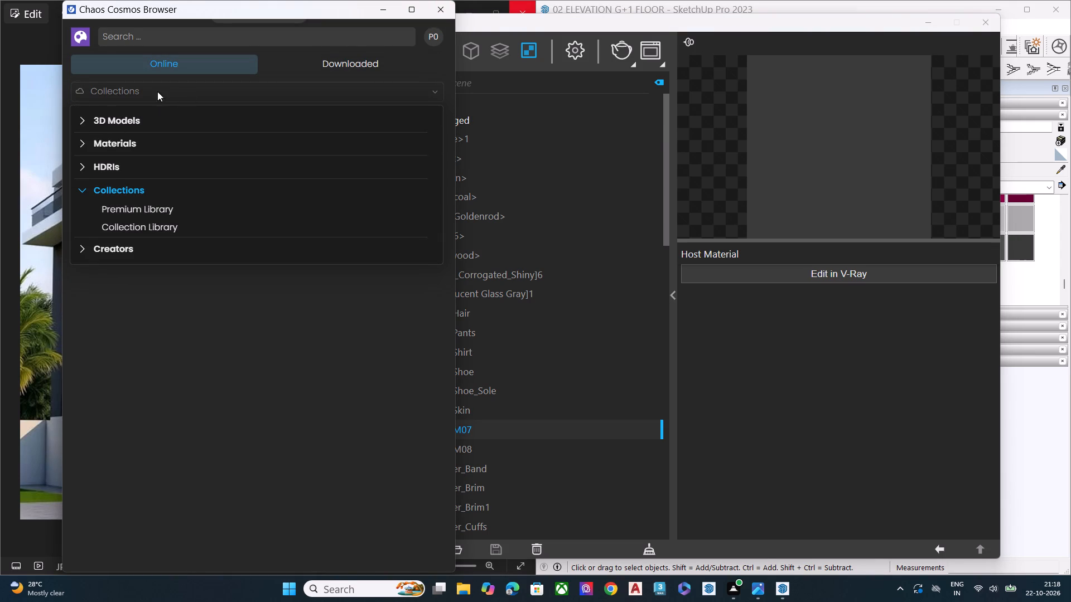
left_click(140, 136)
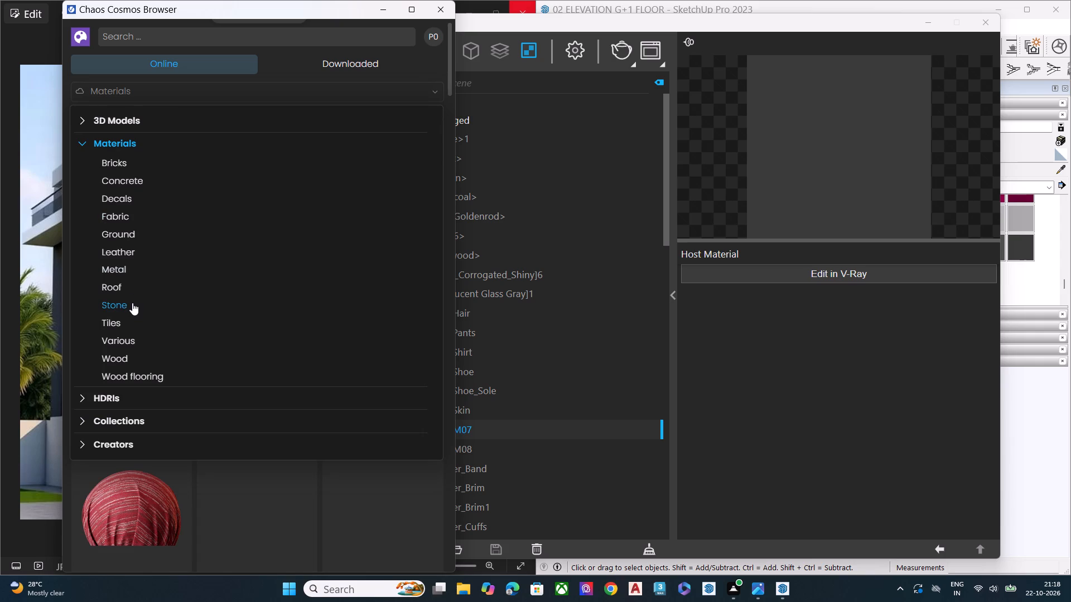
left_click(129, 351)
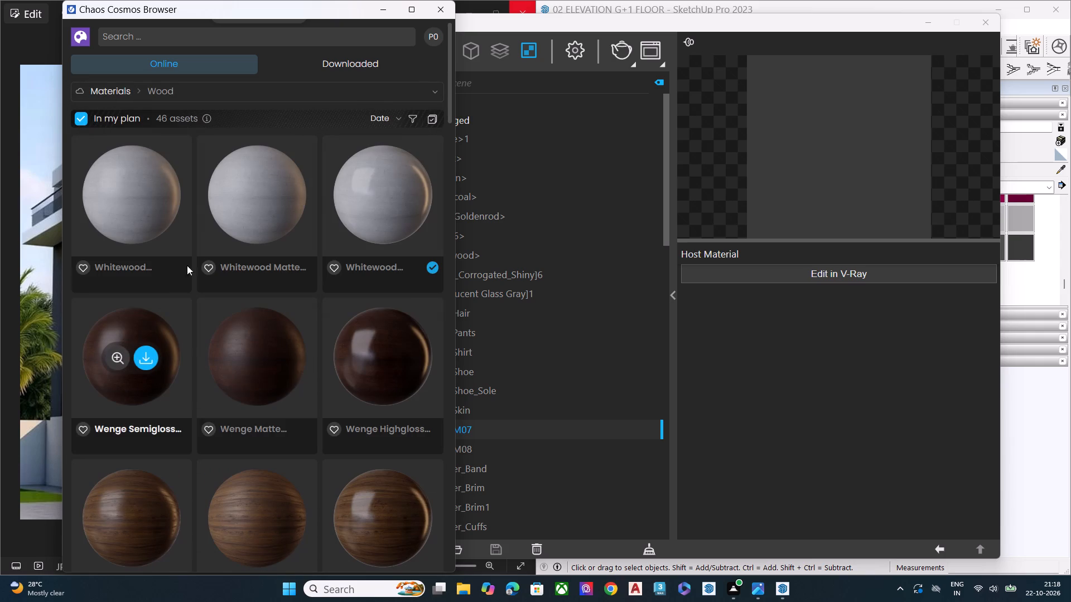
Browse the online Wood flooring materials in Chaos Cosmos for a finish matching the house's brown cladding.
left_click(177, 94)
left_click(138, 372)
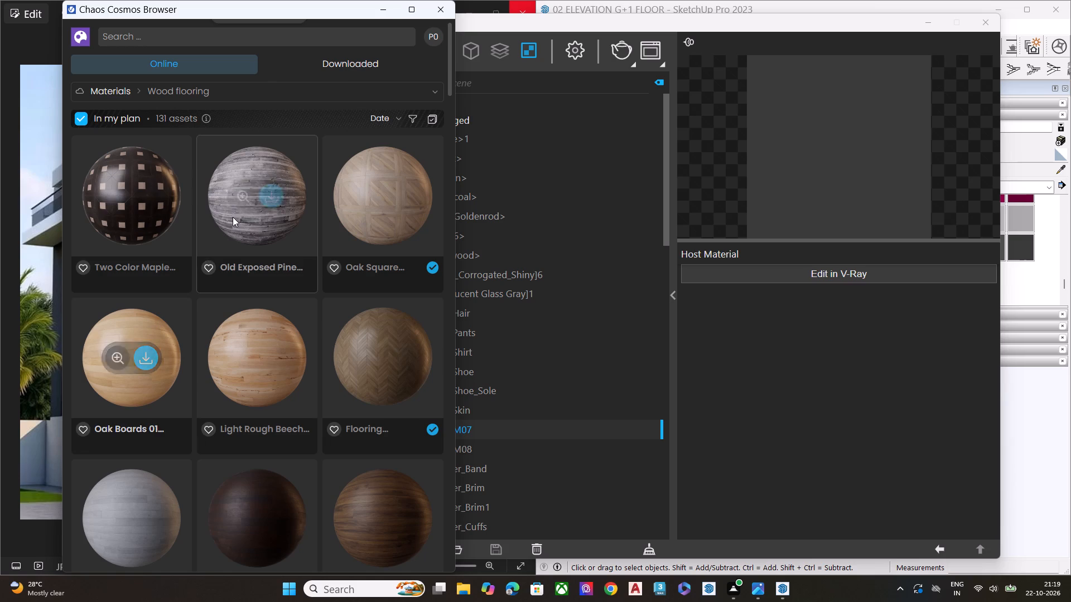
scroll(324, 293, "down", 10)
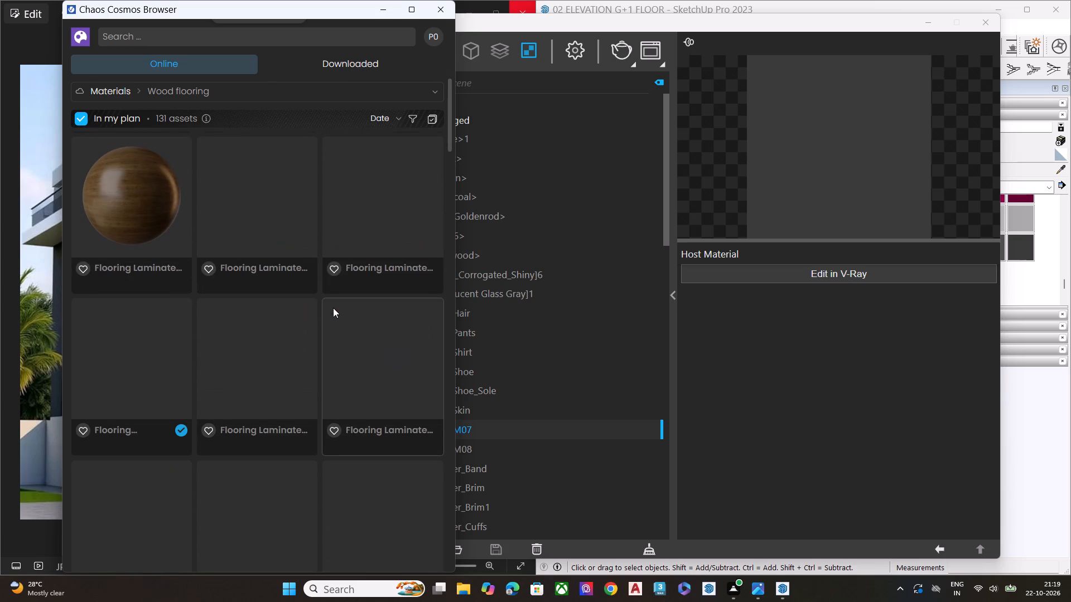
scroll(333, 308, "down", 3)
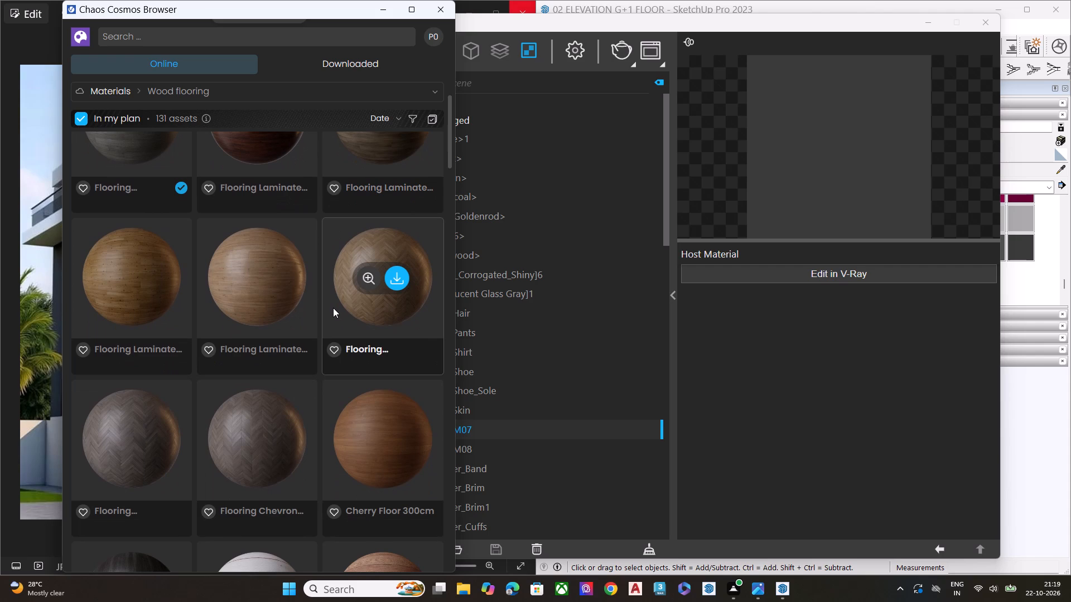
scroll(276, 357, "down", 7)
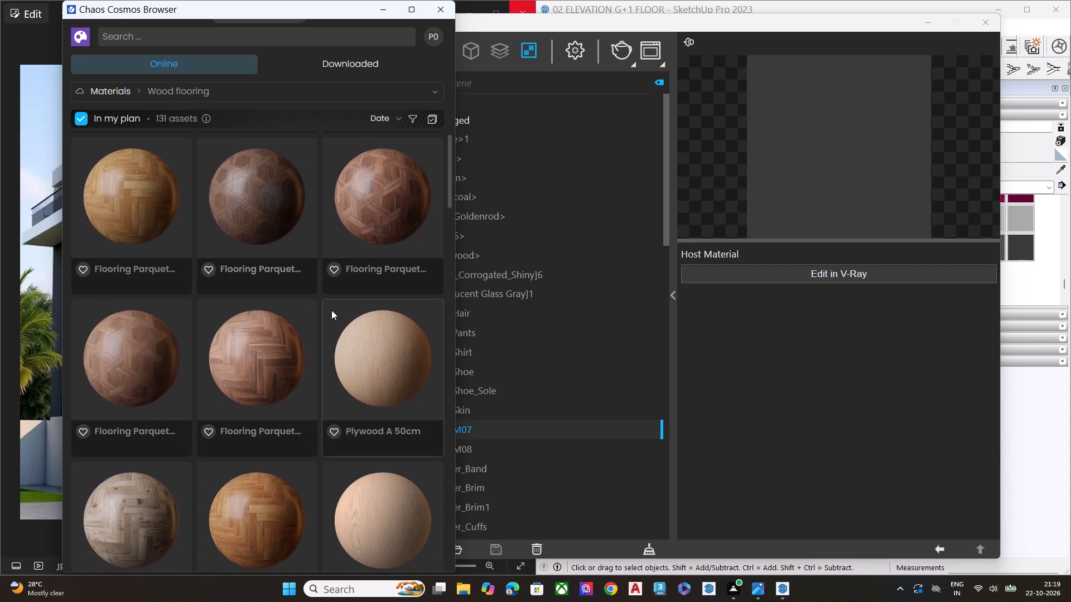
scroll(337, 303, "down", 4)
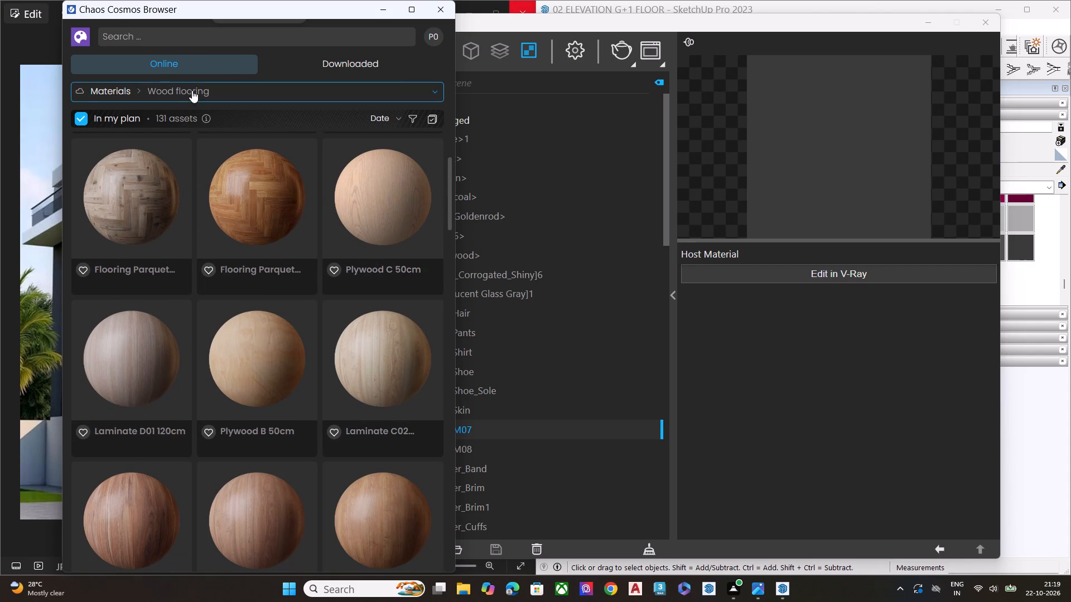
Check the online Roof materials, and look through the Stone materials for a suitable wall finish.
left_click(192, 90)
left_click(126, 281)
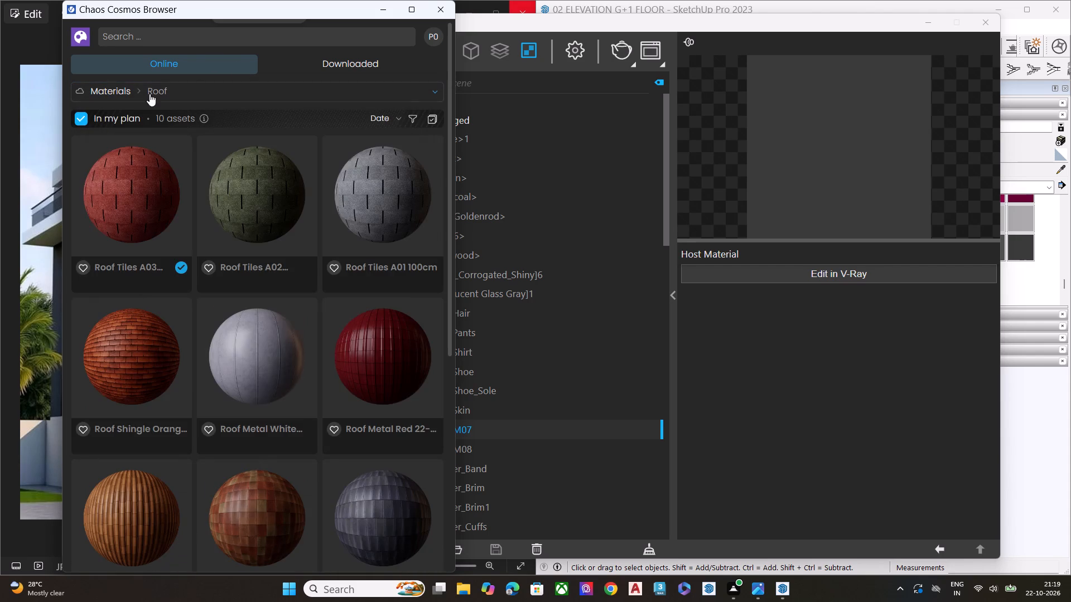
left_click(170, 96)
left_click(130, 309)
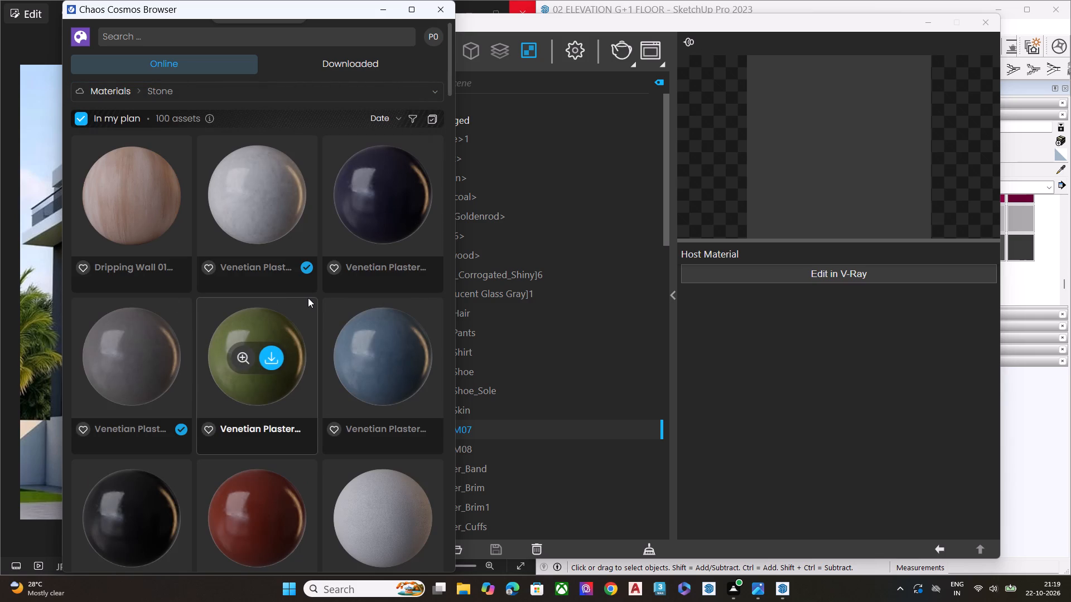
scroll(287, 294, "down", 9)
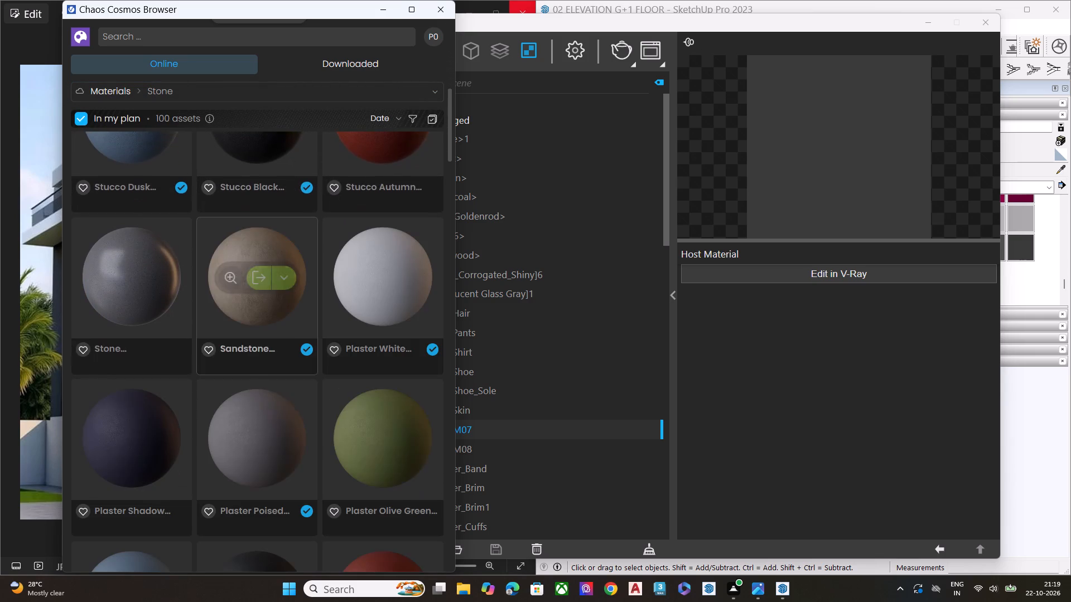
scroll(300, 261, "down", 10)
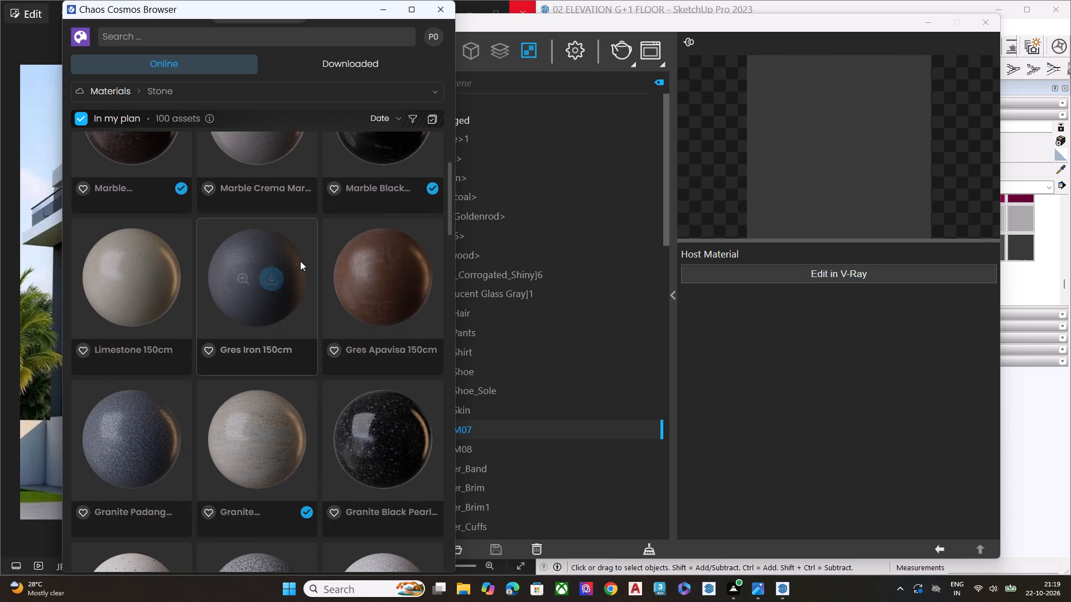
scroll(300, 261, "down", 2)
scroll(300, 261, "up", 1)
scroll(300, 261, "down", 5)
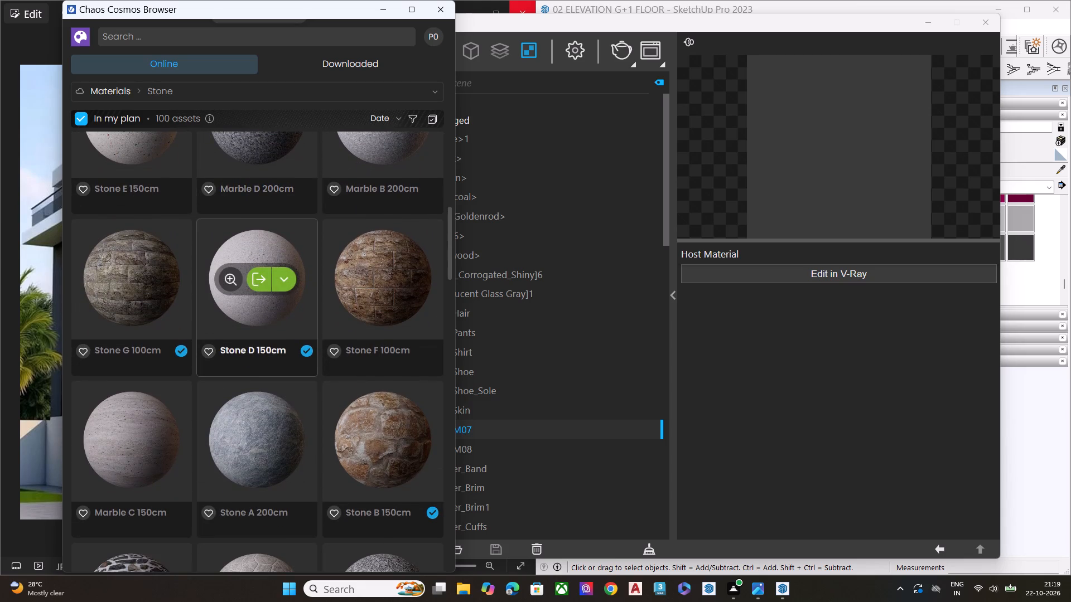
scroll(303, 256, "down", 9)
Return to the online Wood materials and examine the whole range for a match to the reference cladding.
left_click(257, 95)
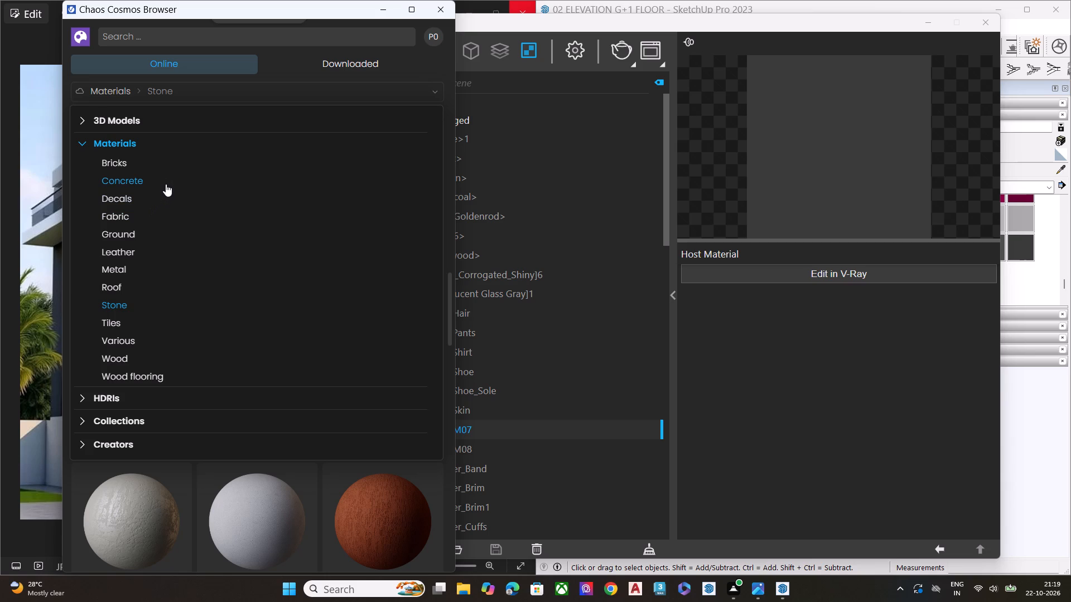
left_click(123, 363)
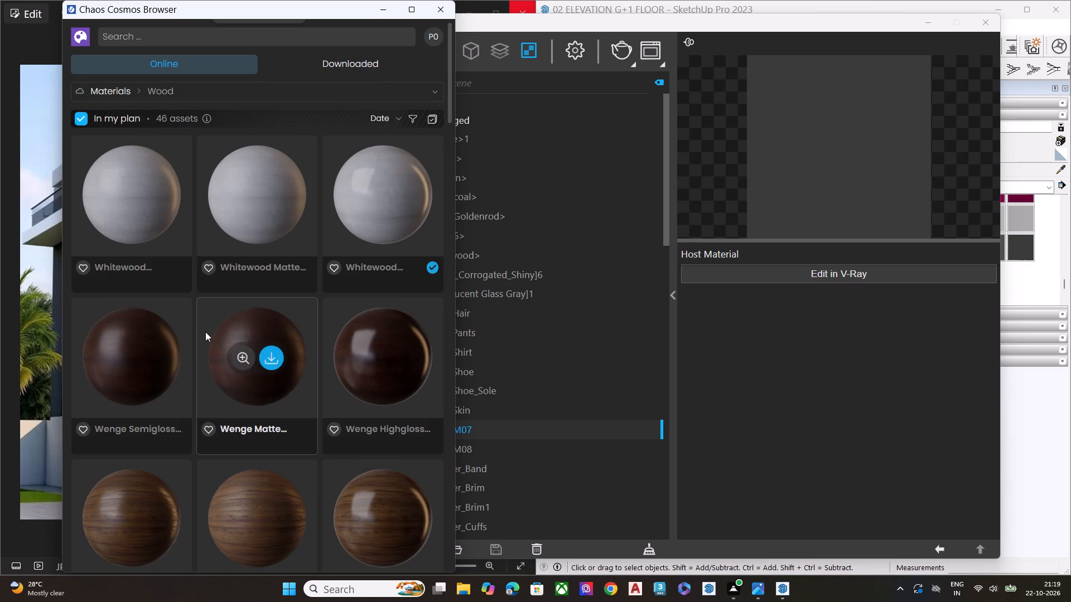
scroll(213, 332, "down", 8)
scroll(216, 336, "up", 1)
scroll(216, 336, "down", 2)
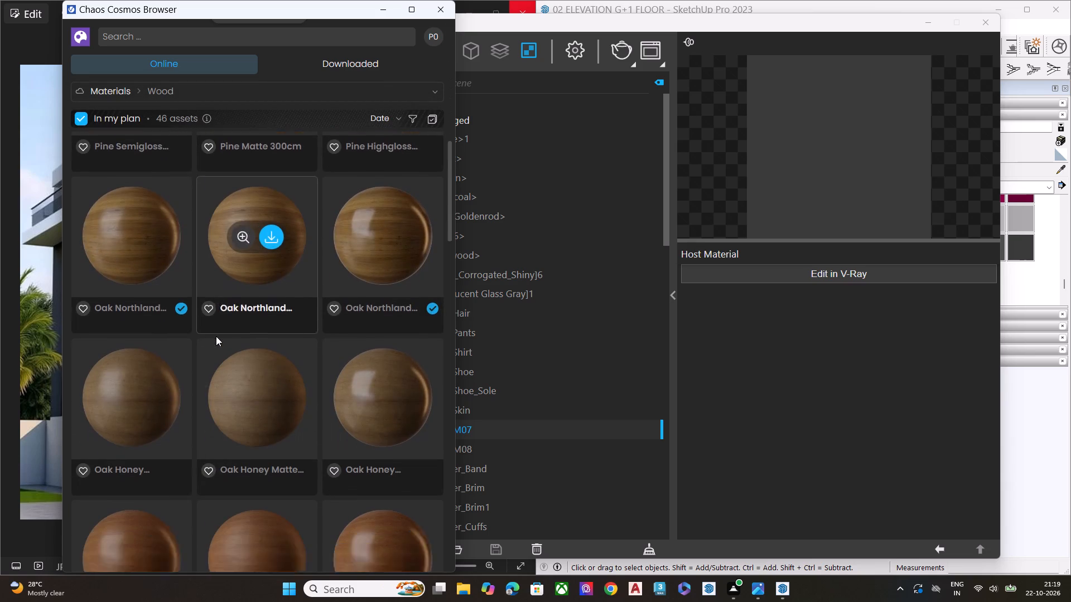
scroll(216, 336, "down", 6)
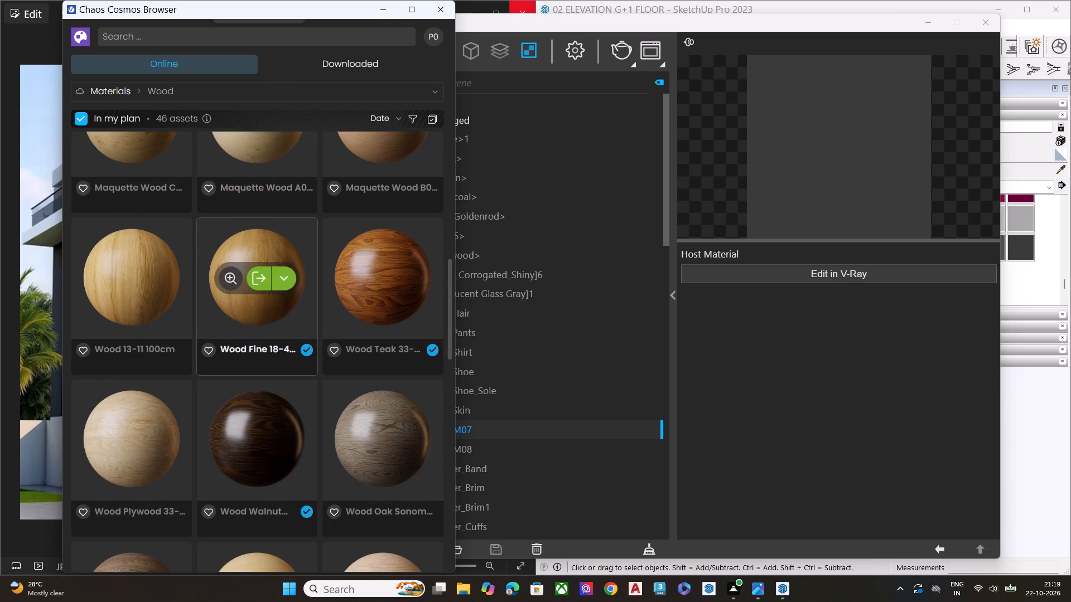
scroll(216, 336, "down", 9)
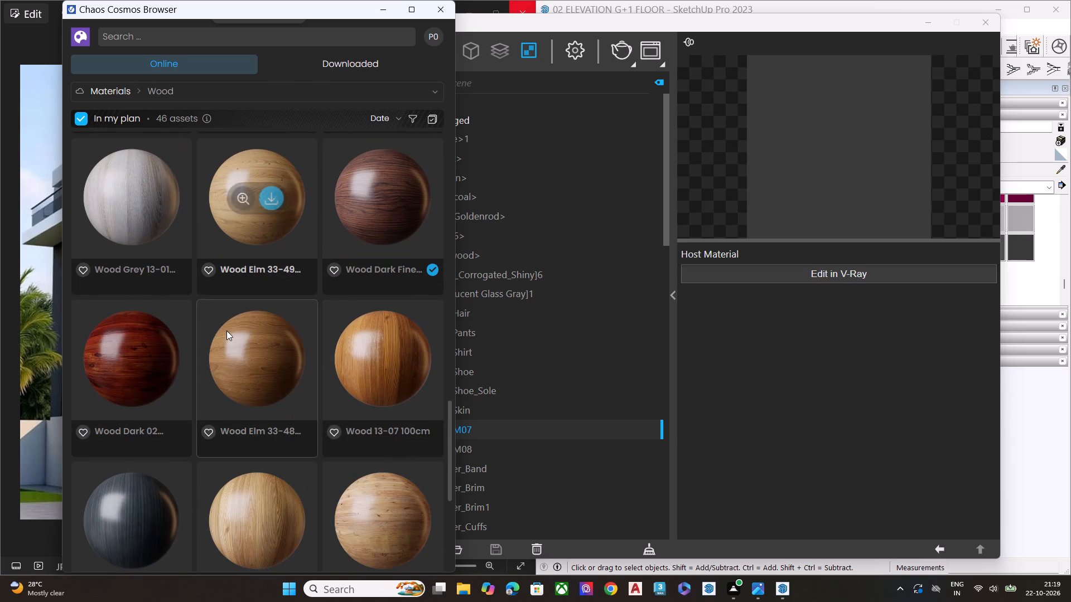
scroll(226, 331, "down", 3)
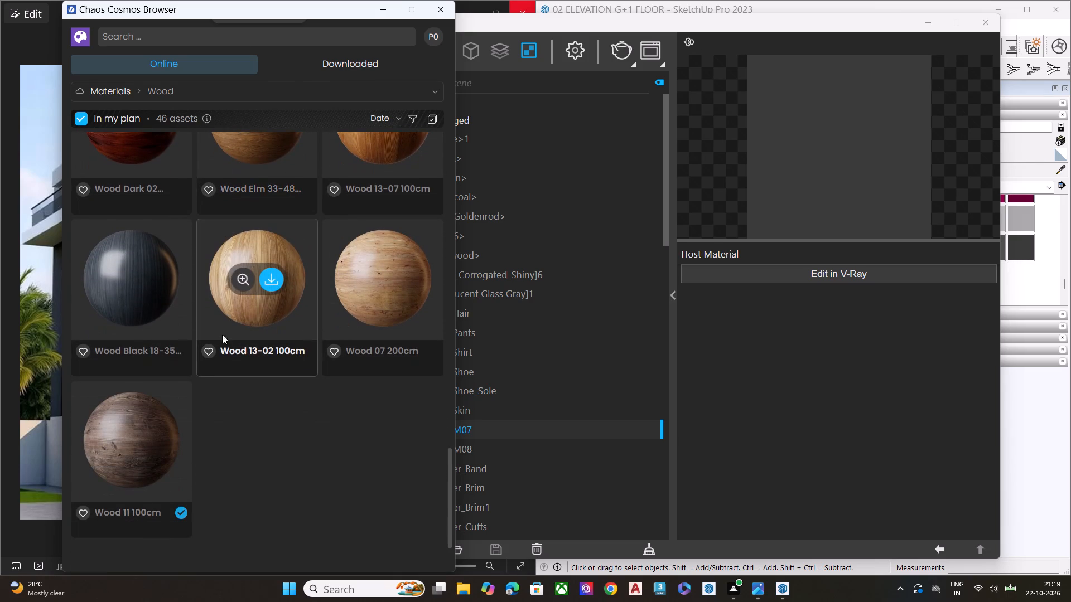
scroll(199, 342, "up", 3)
scroll(342, 279, "up", 3)
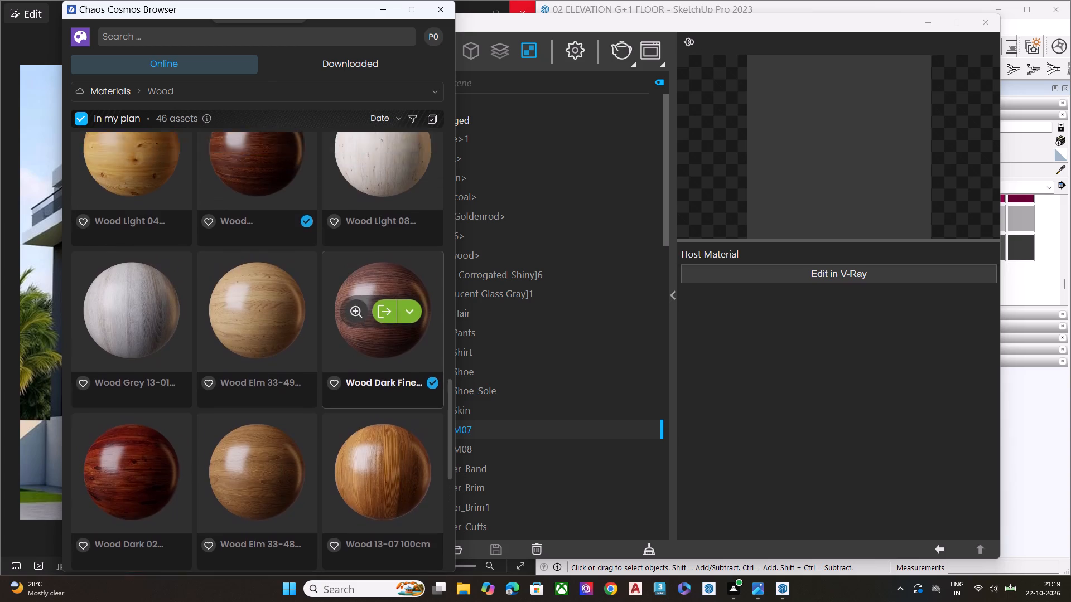
scroll(342, 279, "up", 3)
Start downloading the red Stucco Autumn material from the Stone category, and put the Cosmos Browser and V-Ray Asset Editor away.
left_click(182, 86)
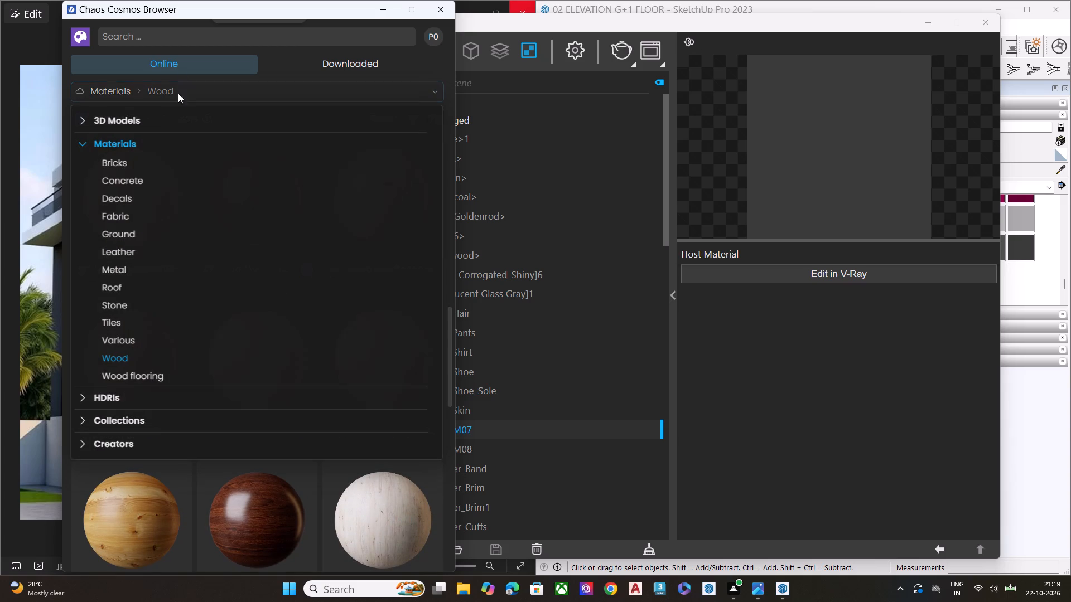
left_click(127, 309)
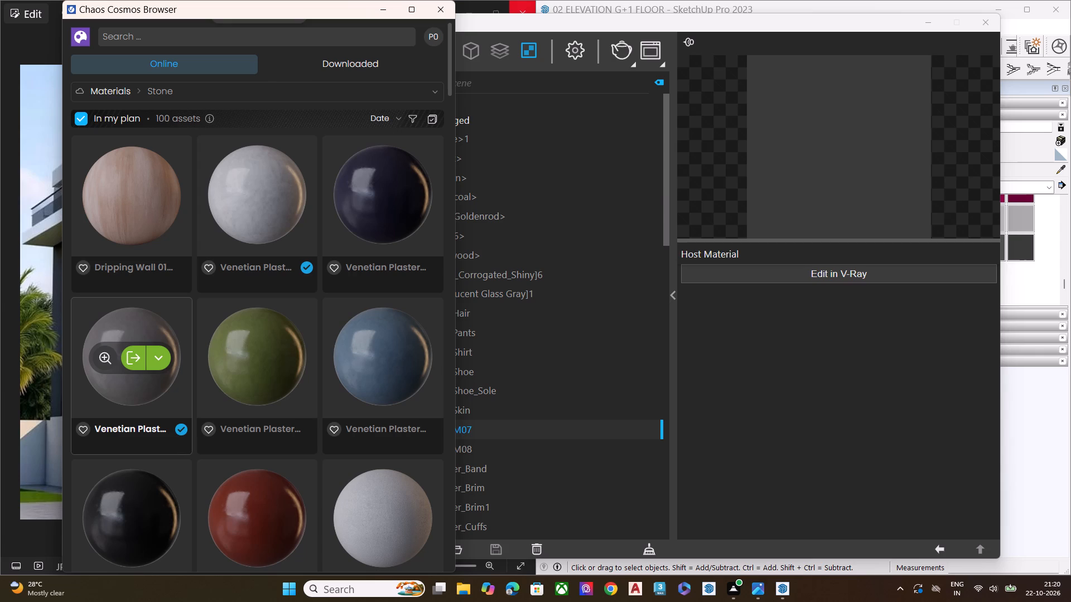
scroll(301, 348, "down", 1)
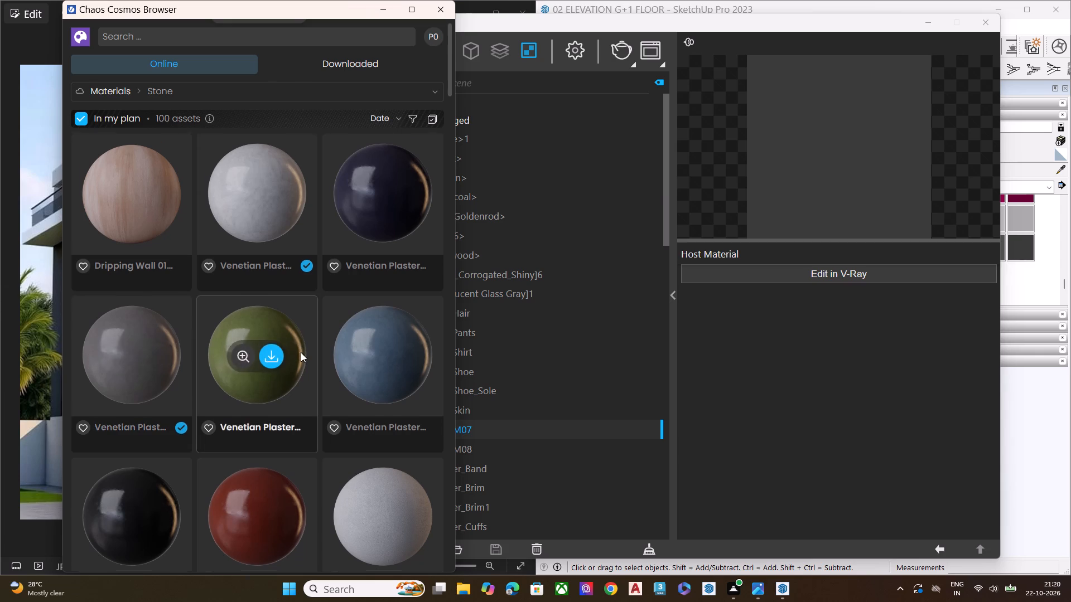
scroll(301, 352, "down", 7)
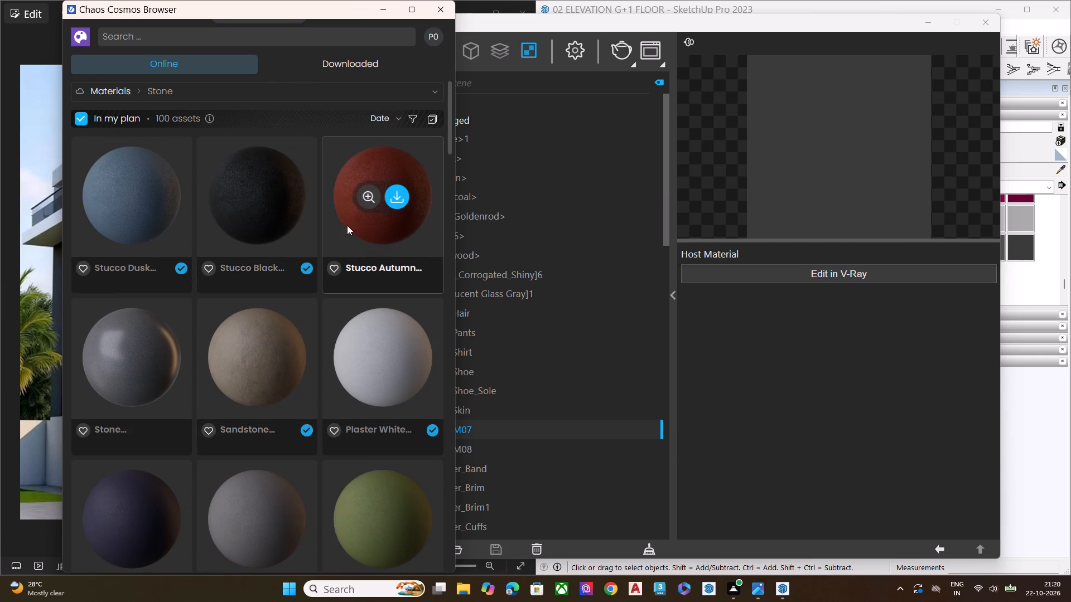
left_click(363, 220)
left_click(401, 199)
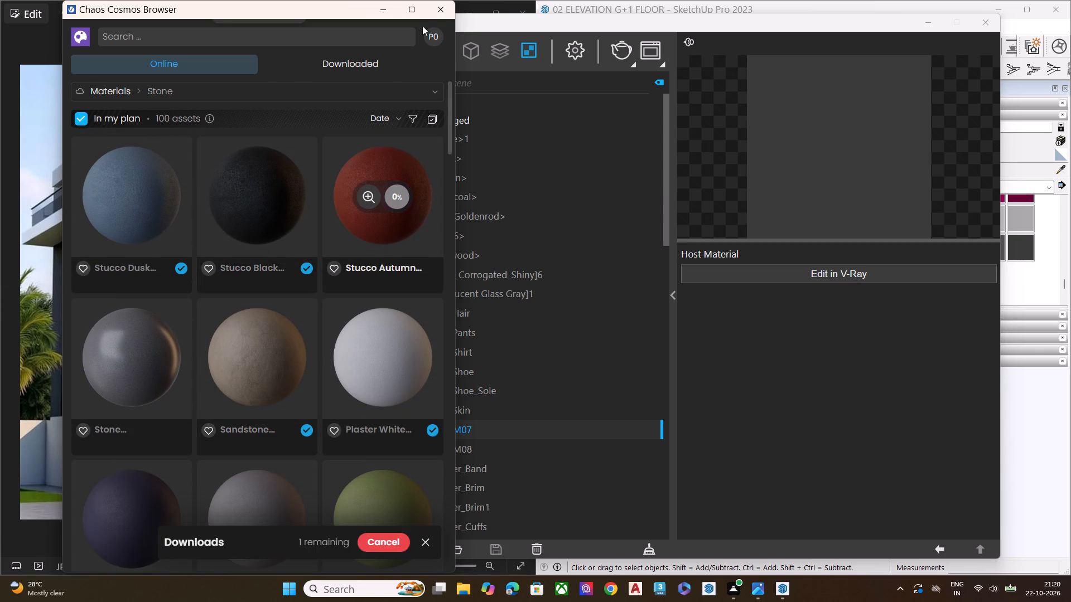
left_click(447, 6)
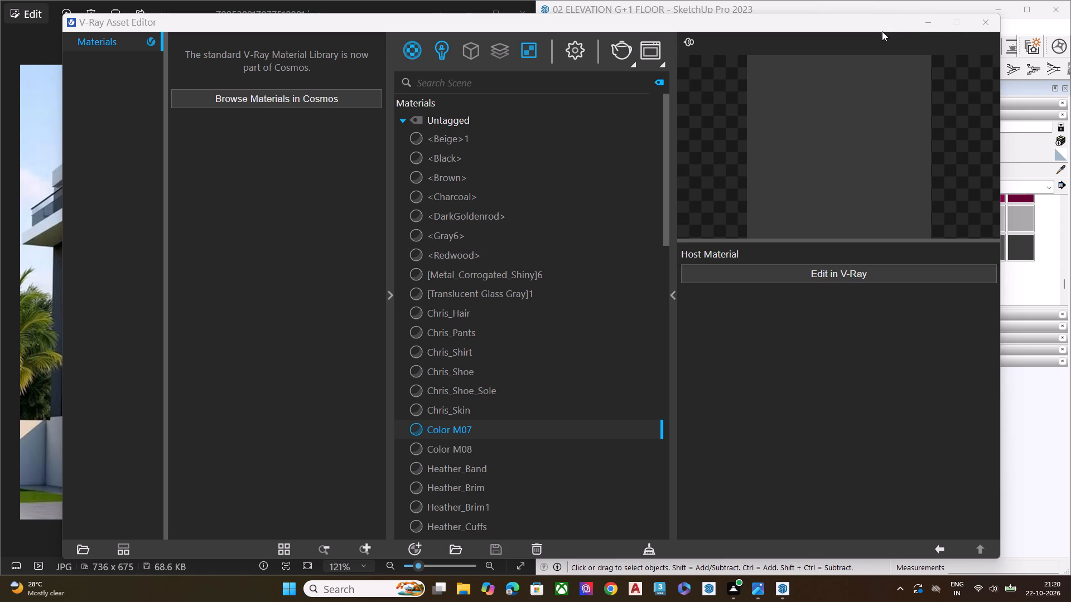
left_click(926, 26)
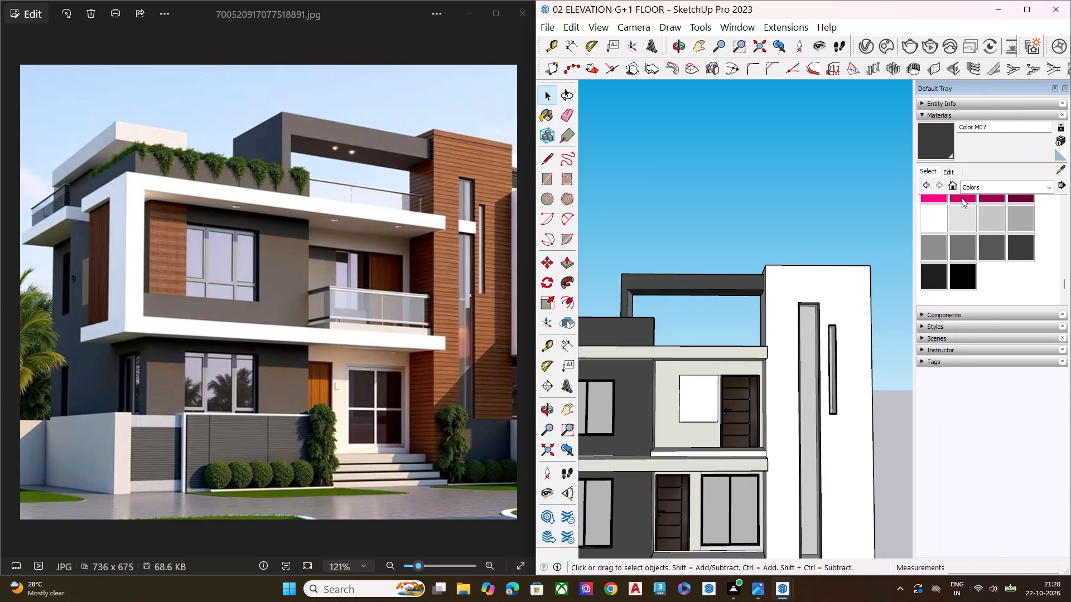
Load the Nilaya material collection, open its SketchUp folder and choose the dark red textured material for painting.
left_click(979, 186)
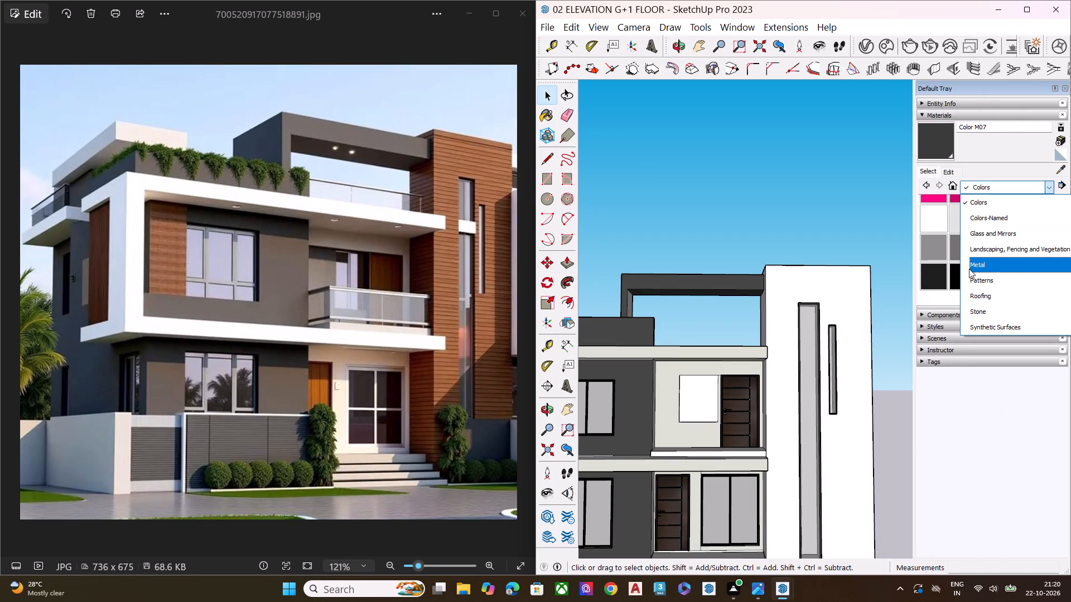
scroll(969, 308, "down", 7)
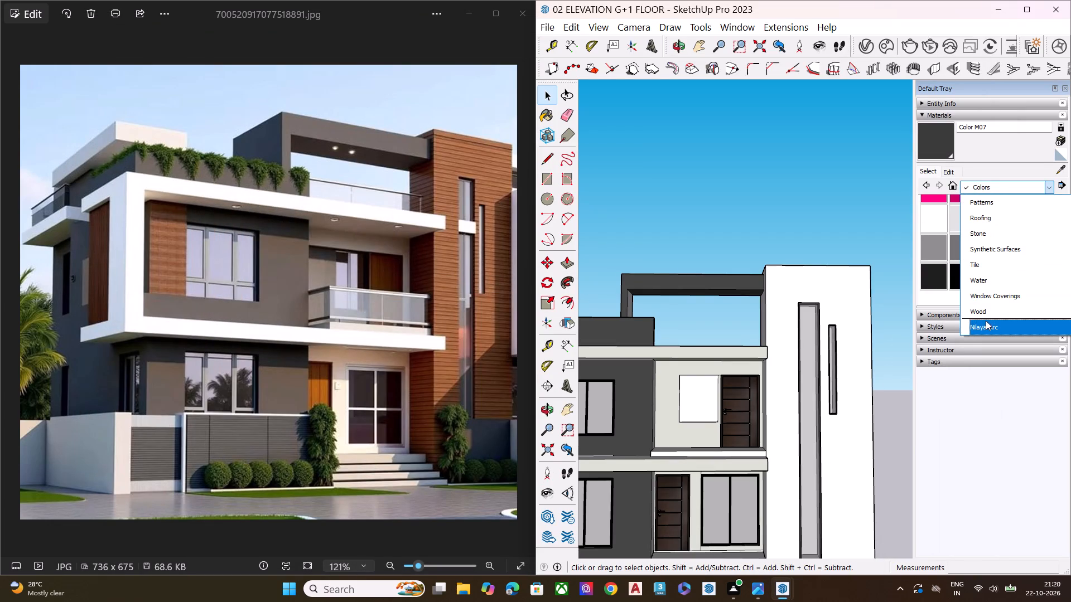
left_click(989, 325)
left_click(930, 218)
left_click(971, 210)
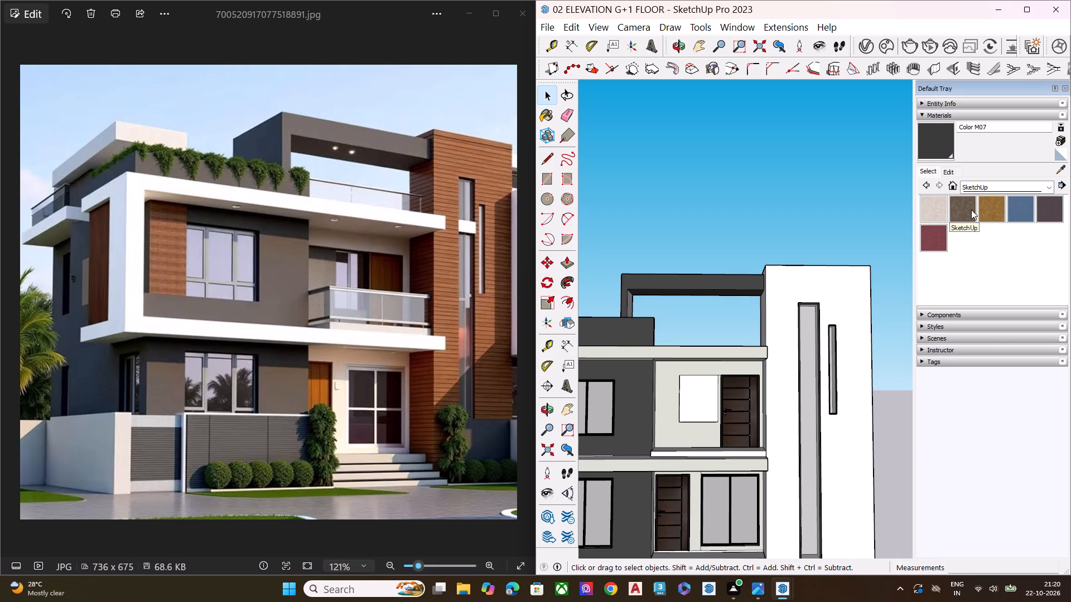
left_click(935, 239)
Paint the tall tower's front face and the upper part of its inner side face with the dark red material.
scroll(759, 271, "down", 6)
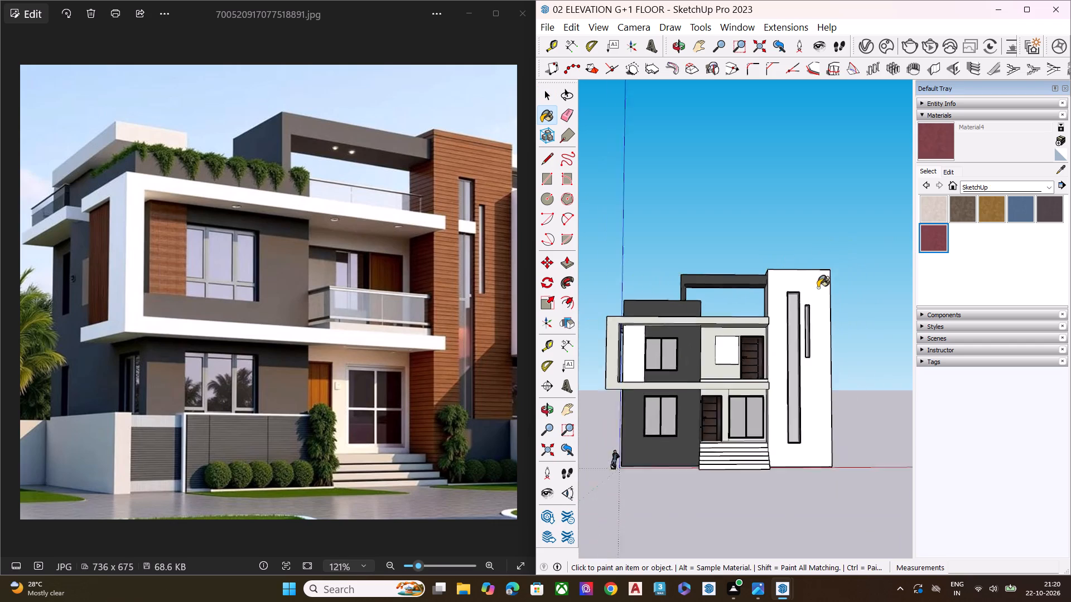
scroll(818, 288, "down", 7)
middle_click_drag(804, 310, 834, 356)
scroll(826, 330, "up", 4)
scroll(799, 299, "down", 1)
scroll(799, 299, "up", 3)
left_click(795, 282)
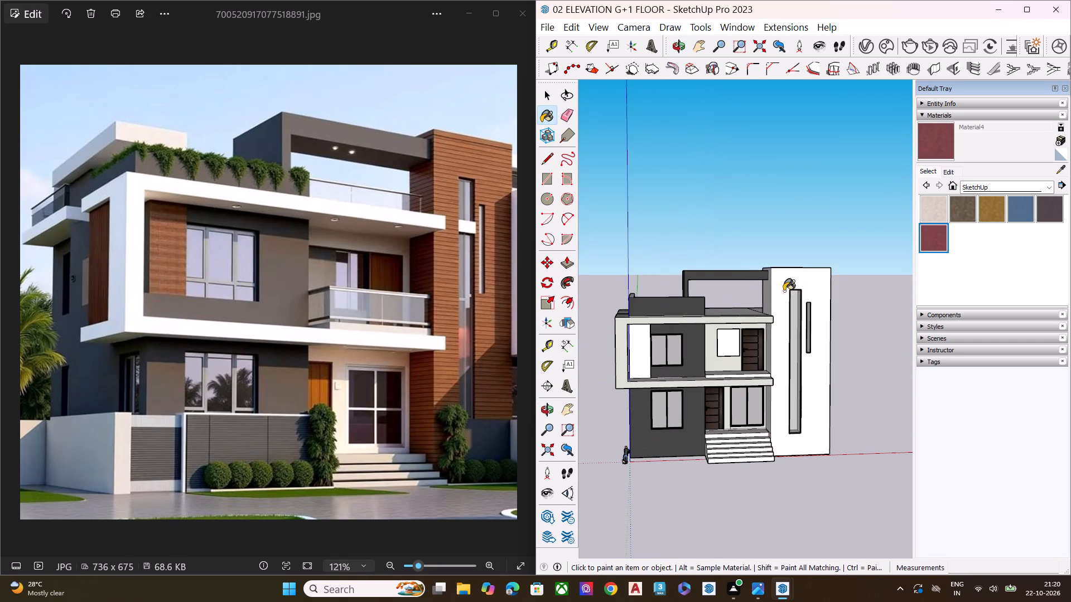
scroll(775, 292, "up", 3)
middle_click_drag(770, 292, 829, 283)
scroll(783, 291, "up", 5)
left_click(773, 294)
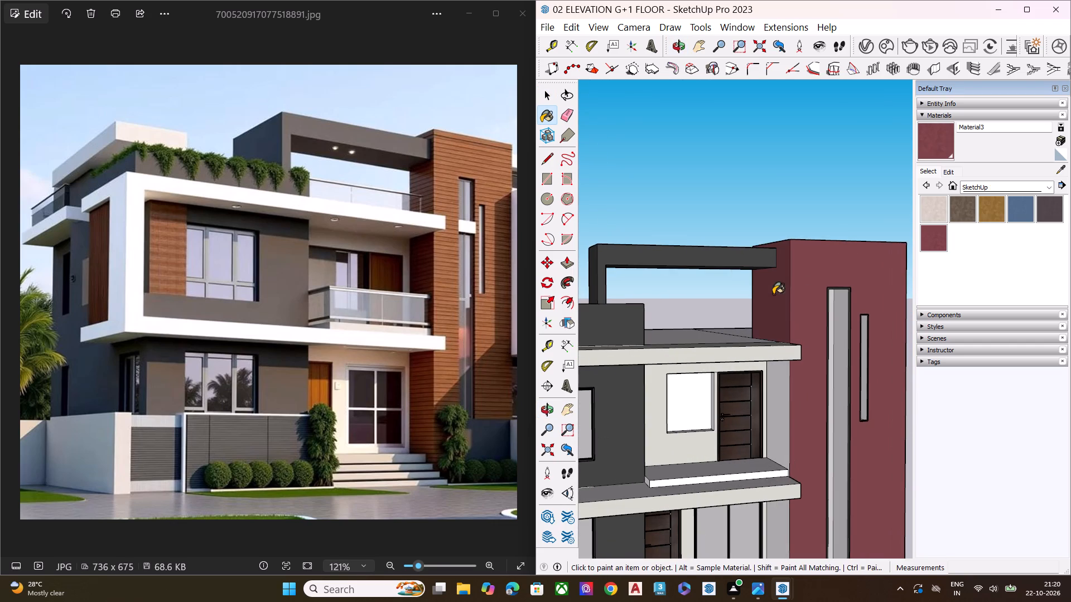
Paint the tower's inner side faces beside the balcony and beside the ground-floor entrance with the same dark red material.
left_click(782, 404)
scroll(780, 297, "down", 1)
scroll(780, 297, "up", 2)
scroll(780, 297, "down", 5)
scroll(778, 464, "up", 5)
left_click(778, 464)
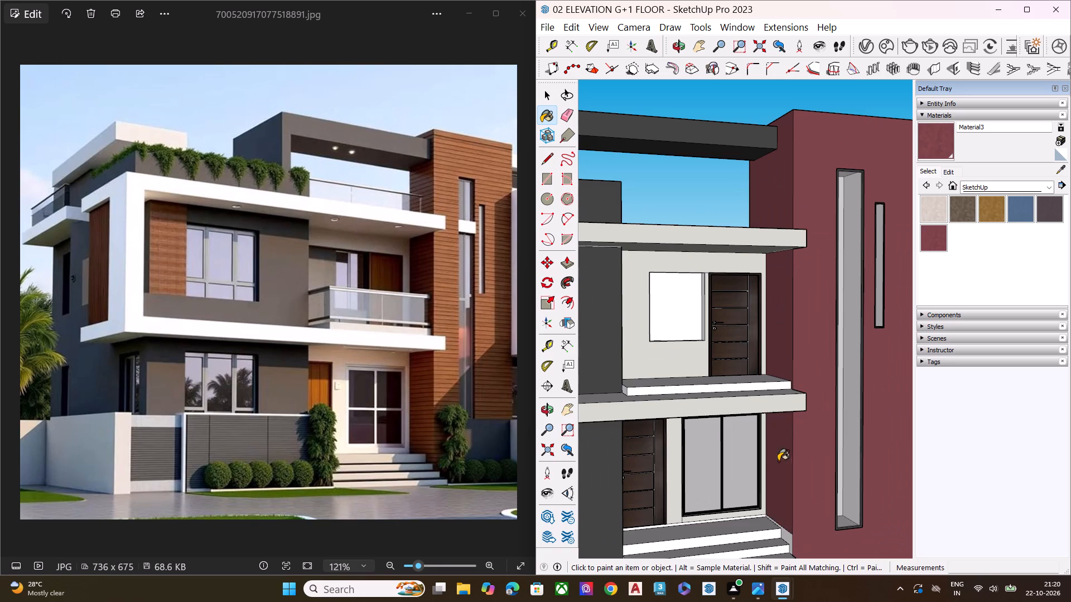
Paint the recessed wall behind the first-floor balcony and the wall around the ground-floor entrance door dark red.
middle_click_drag(781, 385, 784, 239)
scroll(784, 239, "up", 1)
scroll(815, 285, "down", 8)
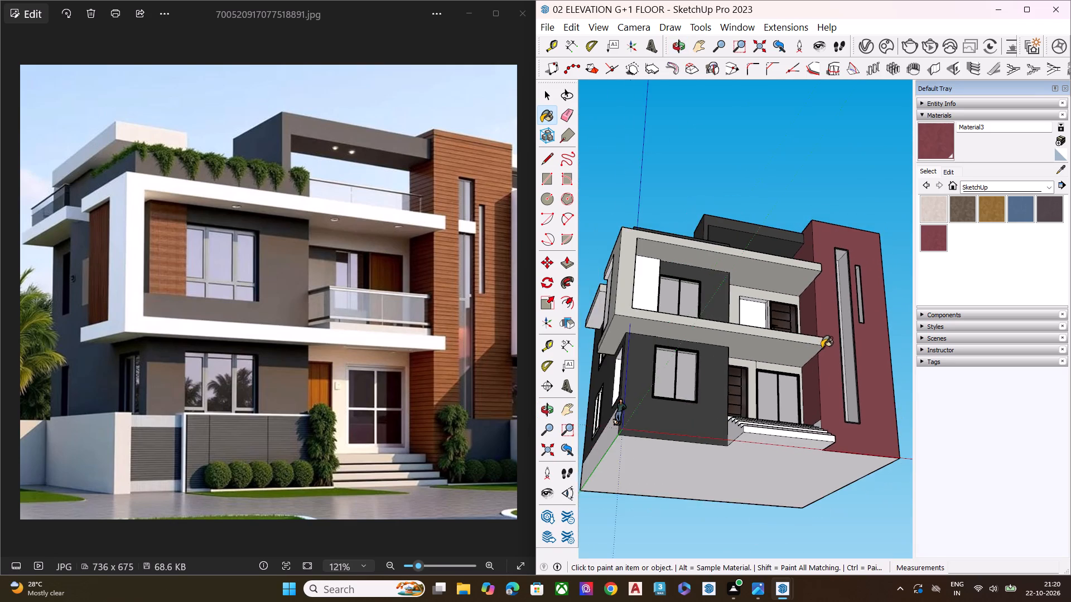
middle_click_drag(812, 347, 714, 502)
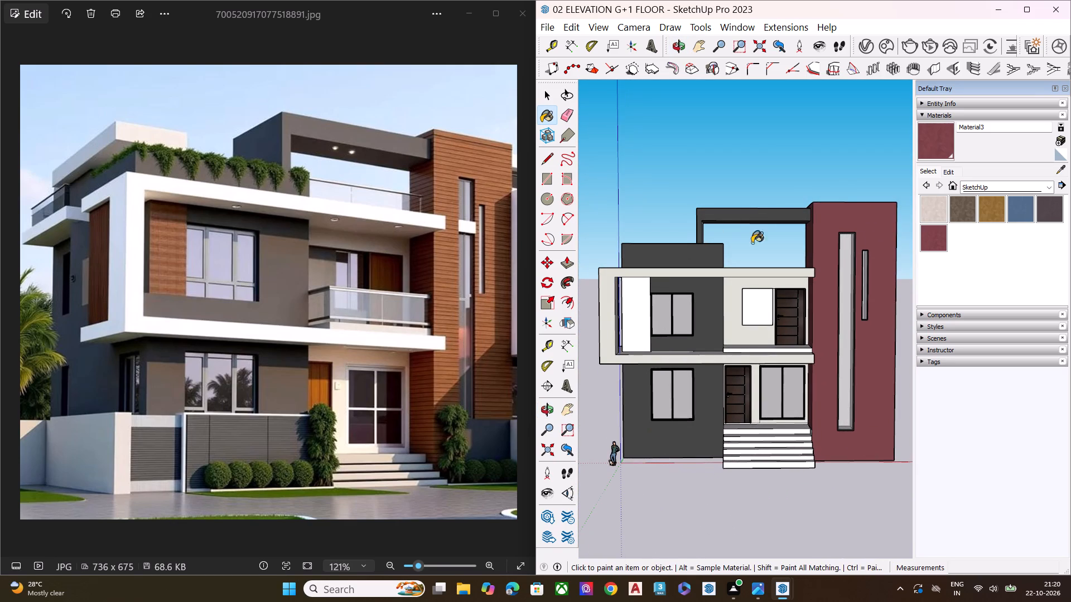
scroll(788, 307, "up", 2)
left_click(752, 341)
middle_click_drag(783, 356, 778, 342)
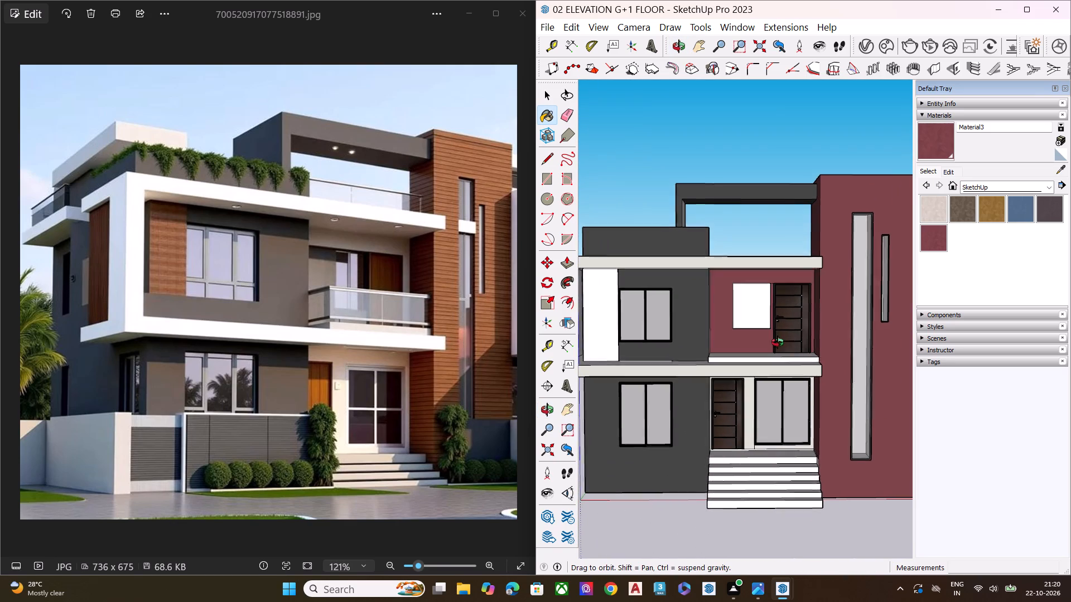
middle_click_drag(778, 342, 805, 314)
left_click(752, 389)
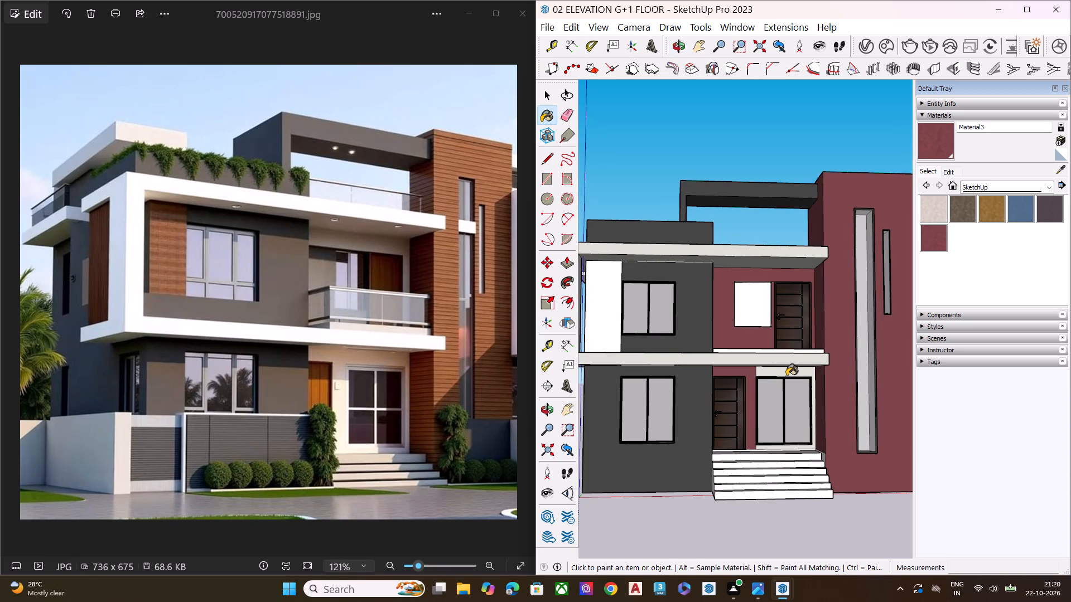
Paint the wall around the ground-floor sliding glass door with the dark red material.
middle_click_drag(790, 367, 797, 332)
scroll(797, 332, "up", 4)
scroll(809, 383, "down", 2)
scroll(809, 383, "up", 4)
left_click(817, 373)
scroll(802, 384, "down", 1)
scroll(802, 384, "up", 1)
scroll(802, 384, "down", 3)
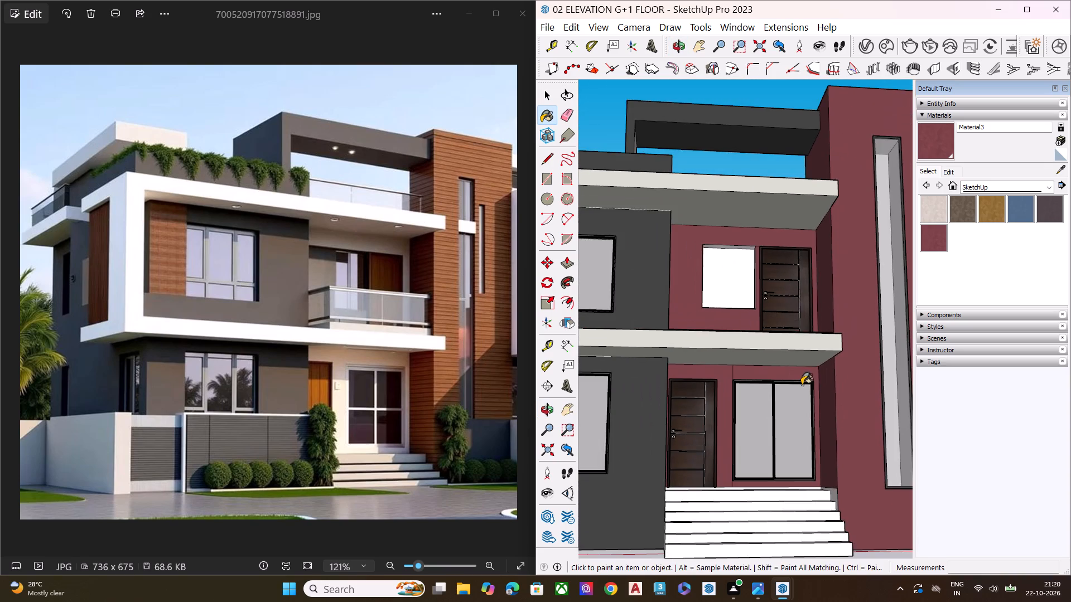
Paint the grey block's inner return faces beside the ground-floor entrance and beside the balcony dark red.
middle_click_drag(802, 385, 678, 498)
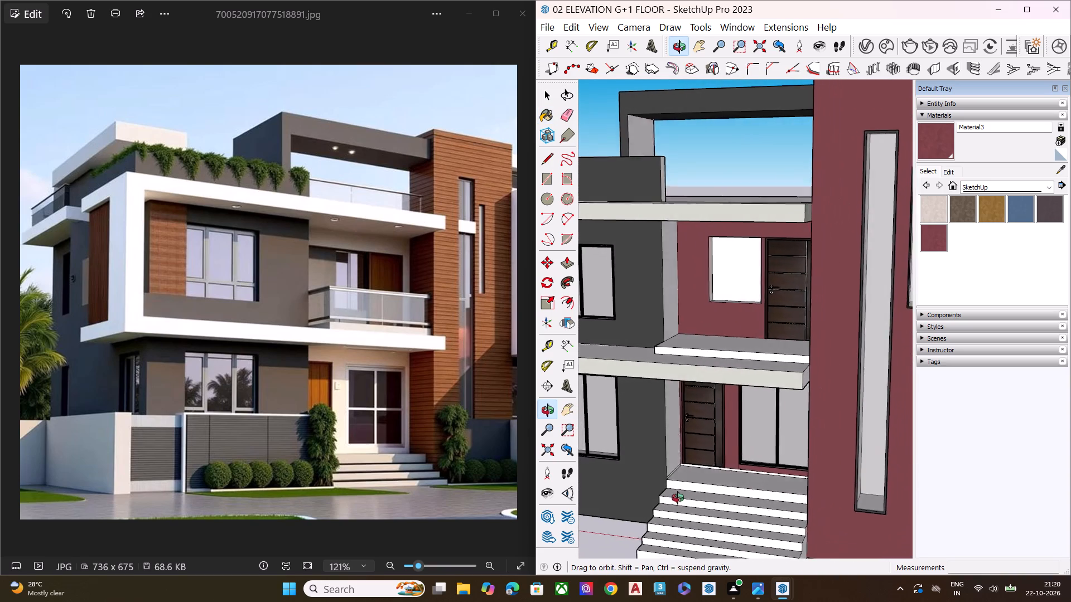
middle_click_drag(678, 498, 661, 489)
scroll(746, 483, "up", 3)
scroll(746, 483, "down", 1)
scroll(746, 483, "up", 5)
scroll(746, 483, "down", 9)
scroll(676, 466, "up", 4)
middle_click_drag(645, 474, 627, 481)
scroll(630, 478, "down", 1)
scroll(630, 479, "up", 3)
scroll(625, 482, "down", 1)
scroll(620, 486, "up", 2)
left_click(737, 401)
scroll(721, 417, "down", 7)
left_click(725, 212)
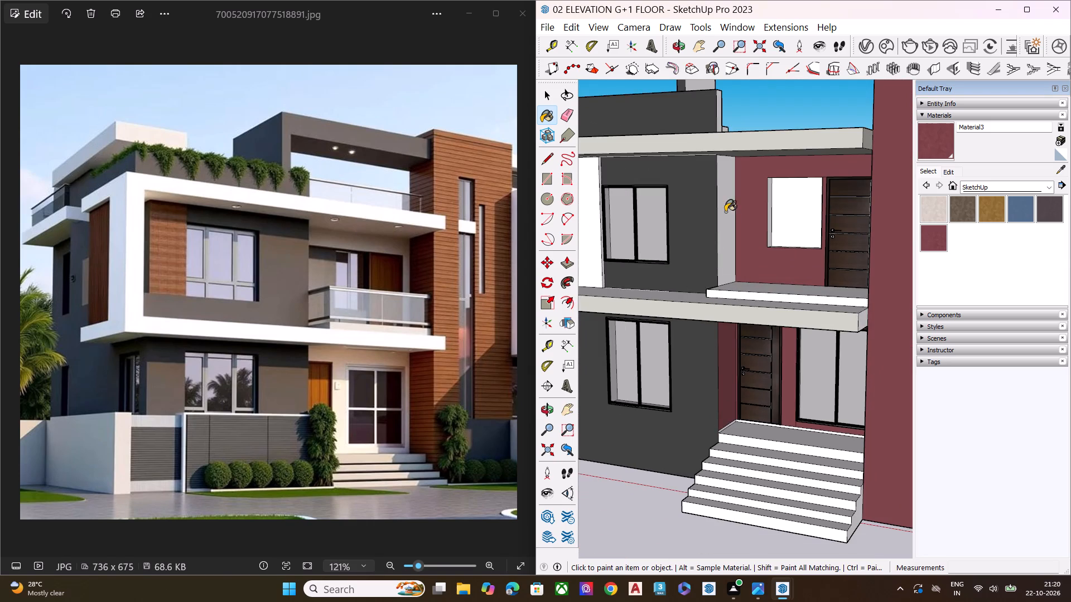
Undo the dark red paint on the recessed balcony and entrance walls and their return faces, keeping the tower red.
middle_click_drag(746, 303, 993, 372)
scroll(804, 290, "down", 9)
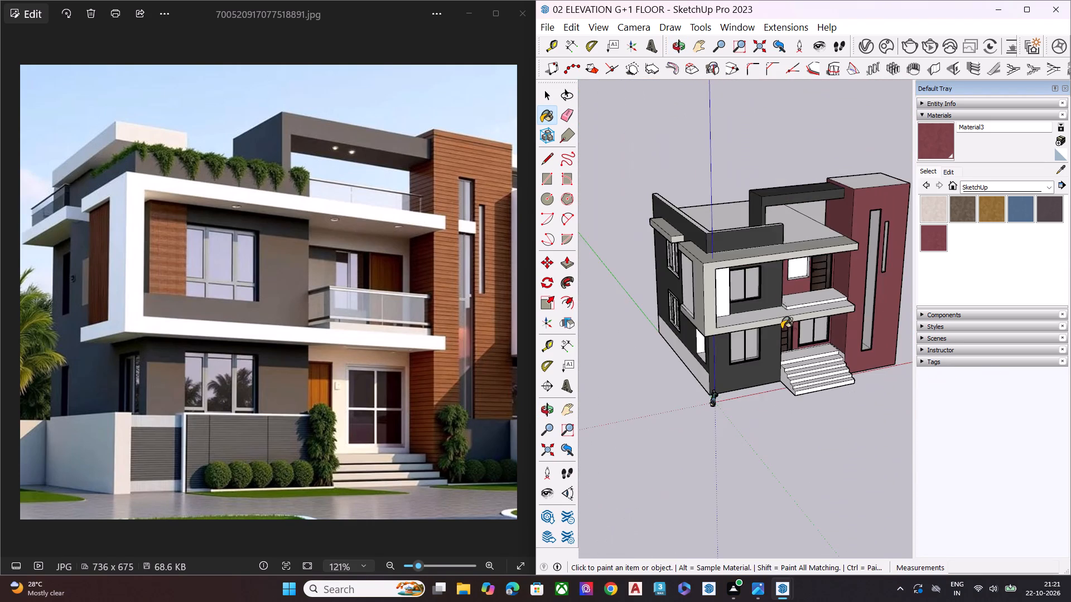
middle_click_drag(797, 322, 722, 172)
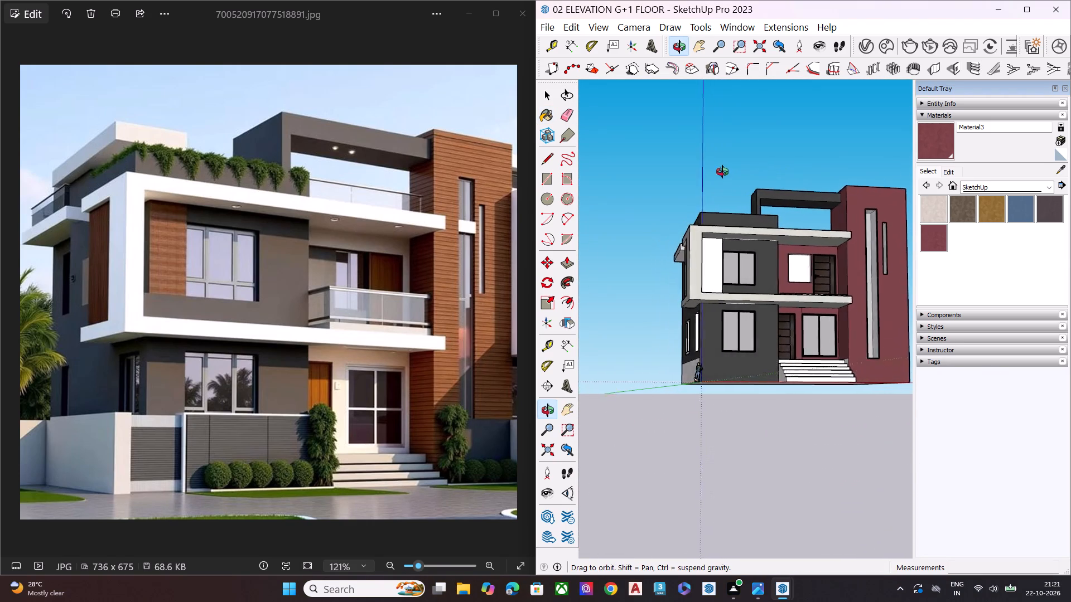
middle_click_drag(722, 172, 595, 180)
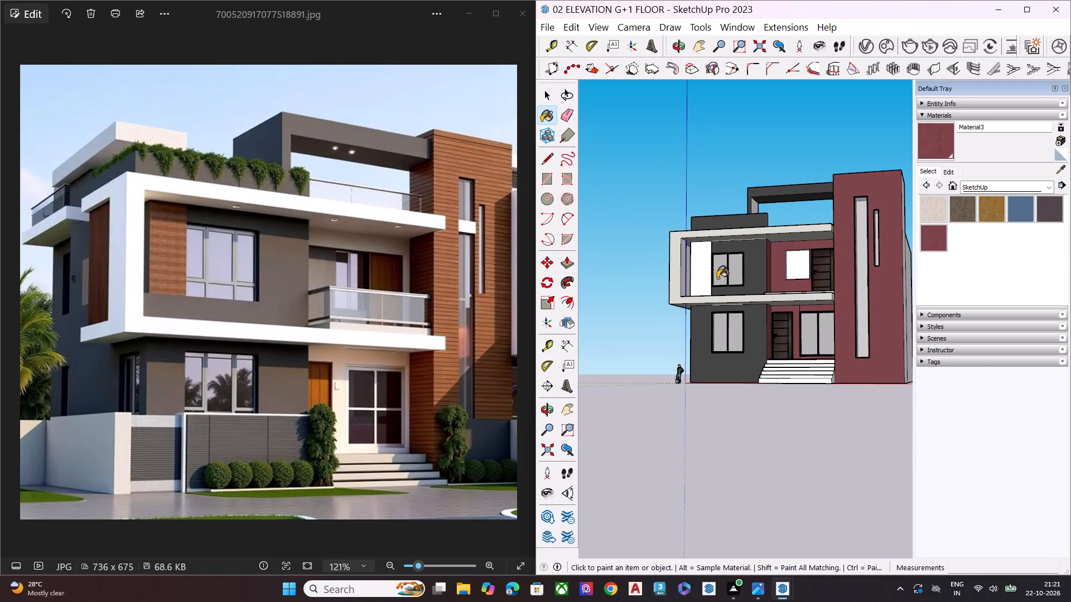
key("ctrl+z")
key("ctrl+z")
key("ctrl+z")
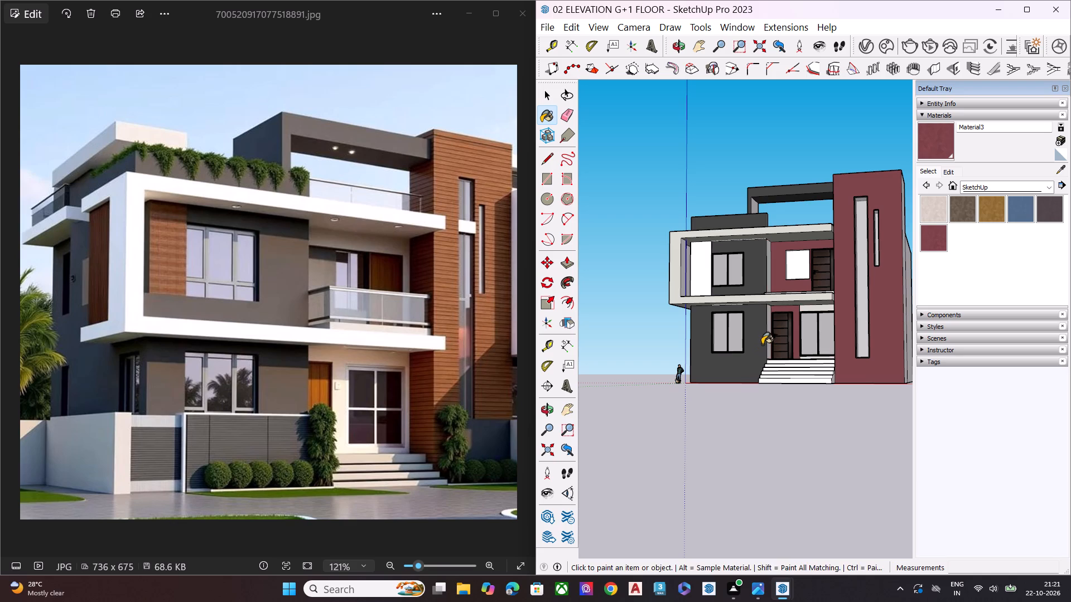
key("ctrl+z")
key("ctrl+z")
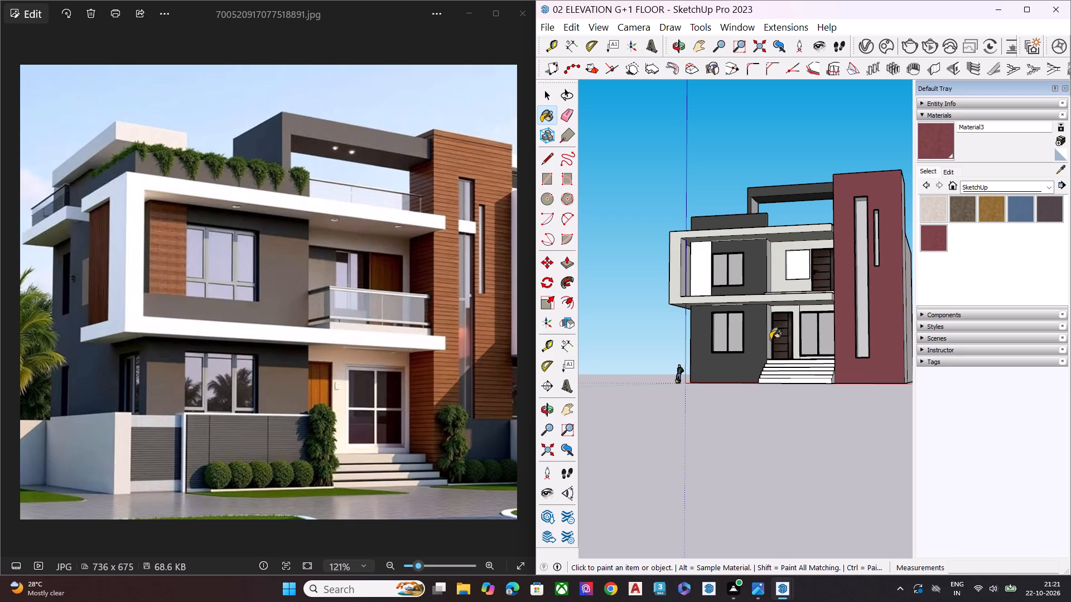
Paint the front face and narrow edge of the vertical panel beside the first-floor front window dark red.
scroll(707, 258, "up", 6)
left_click(708, 274)
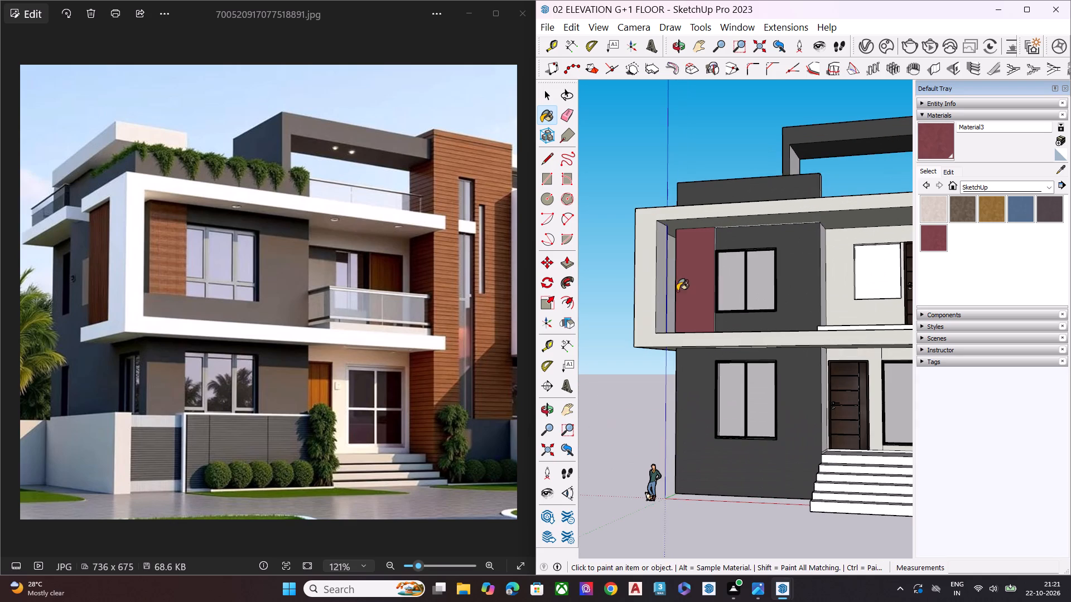
middle_click_drag(678, 291, 581, 304)
scroll(671, 233, "up", 7)
scroll(715, 252, "up", 9)
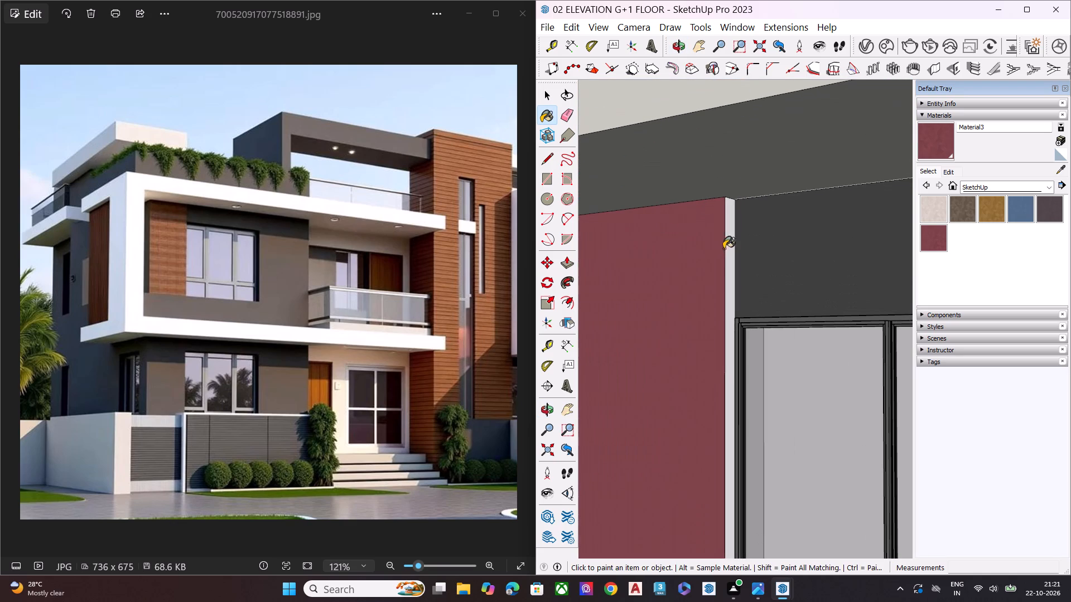
left_click(732, 242)
Paint the outer face of the side-elevation panel inside the projecting first-floor frame dark red.
scroll(711, 255, "down", 8)
middle_click_drag(674, 284, 892, 285)
scroll(752, 279, "down", 3)
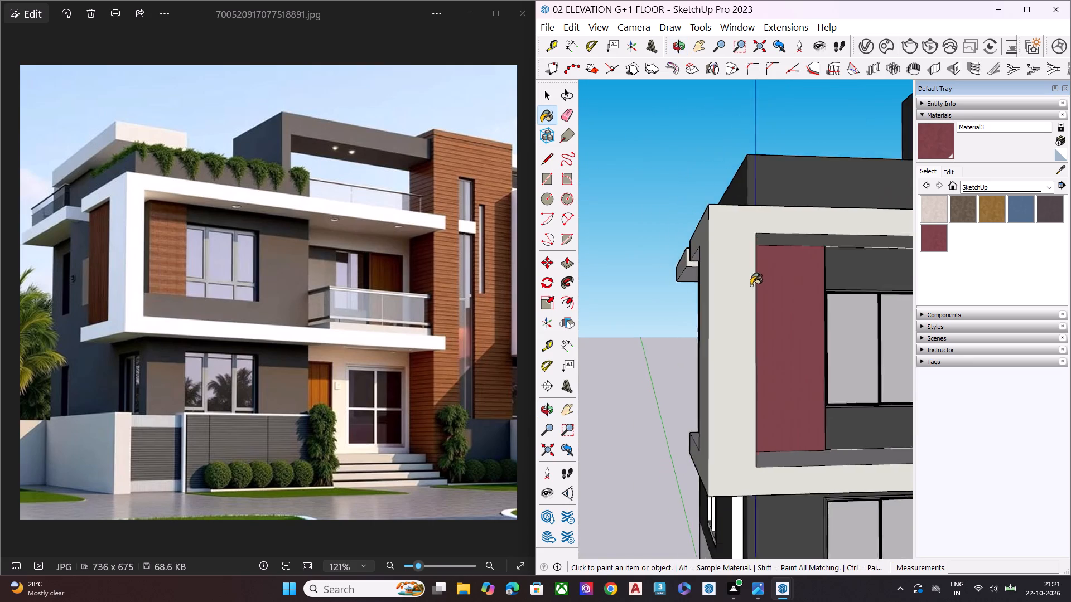
scroll(751, 285, "down", 2)
middle_click_drag(722, 293, 910, 289)
left_click(794, 302)
Paint the side panel's narrow edge and rear face with the same dark red material.
middle_click_drag(813, 303, 963, 283)
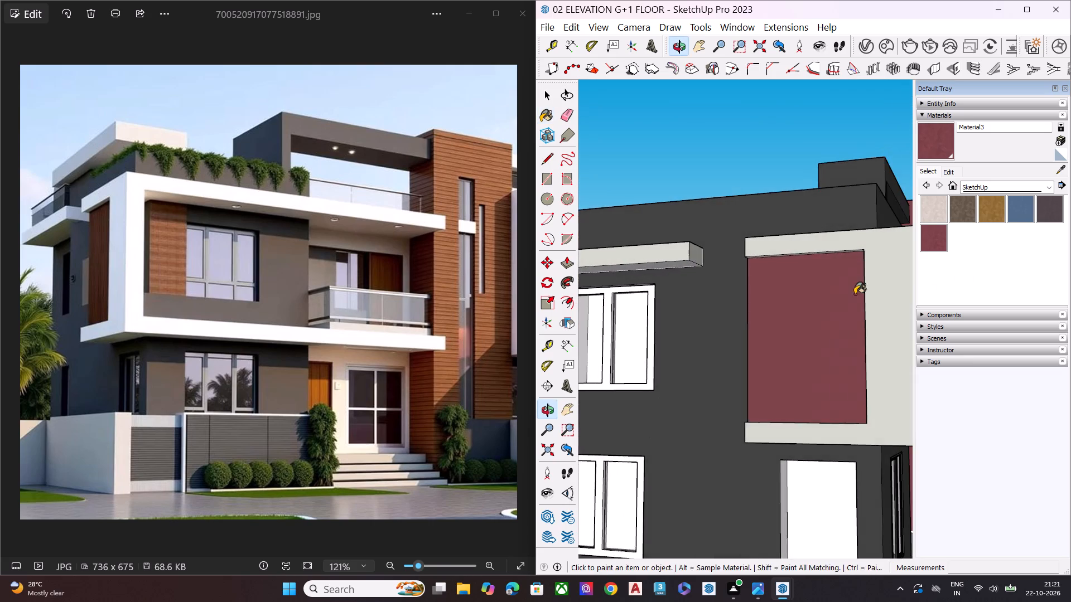
scroll(760, 288, "down", 7)
middle_click_drag(698, 309, 962, 310)
scroll(848, 312, "up", 6)
middle_click_drag(820, 308, 948, 304)
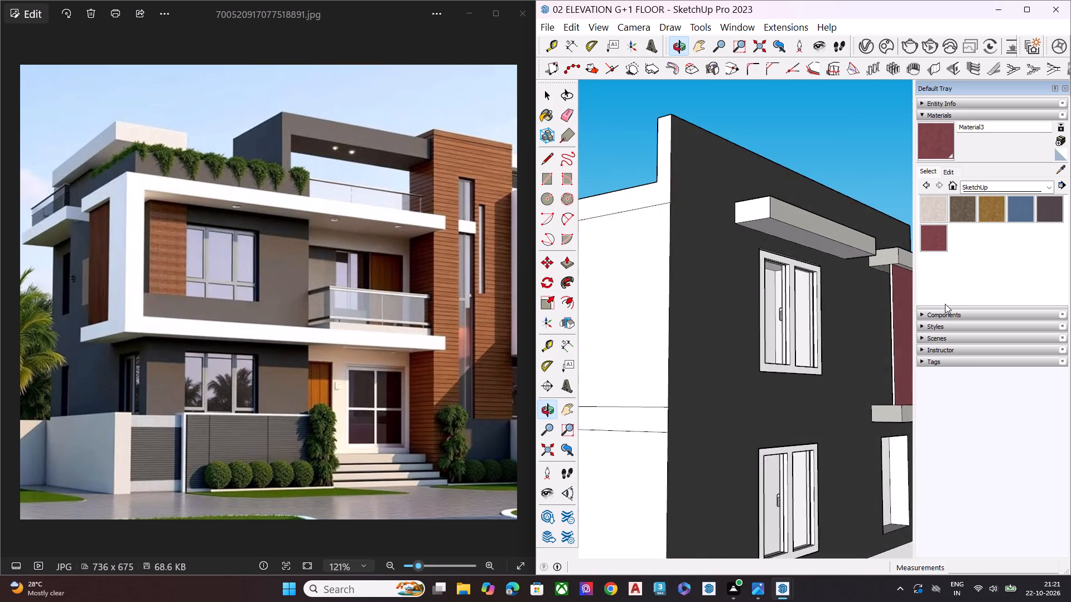
scroll(942, 304, "up", 9)
scroll(882, 258, "up", 5)
scroll(884, 257, "down", 1)
scroll(884, 257, "up", 3)
left_click(885, 256)
scroll(798, 263, "down", 6)
scroll(774, 266, "up", 1)
scroll(774, 266, "down", 3)
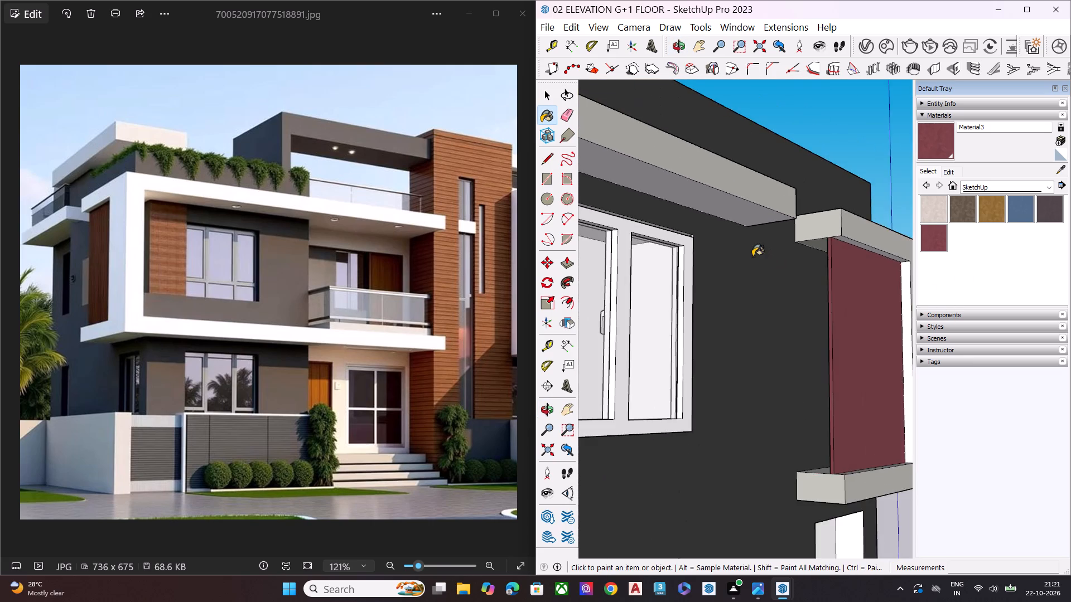
scroll(743, 251, "down", 1)
scroll(742, 251, "up", 1)
scroll(742, 251, "down", 2)
scroll(742, 251, "up", 1)
scroll(742, 251, "down", 11)
middle_click_drag(732, 275, 865, 332)
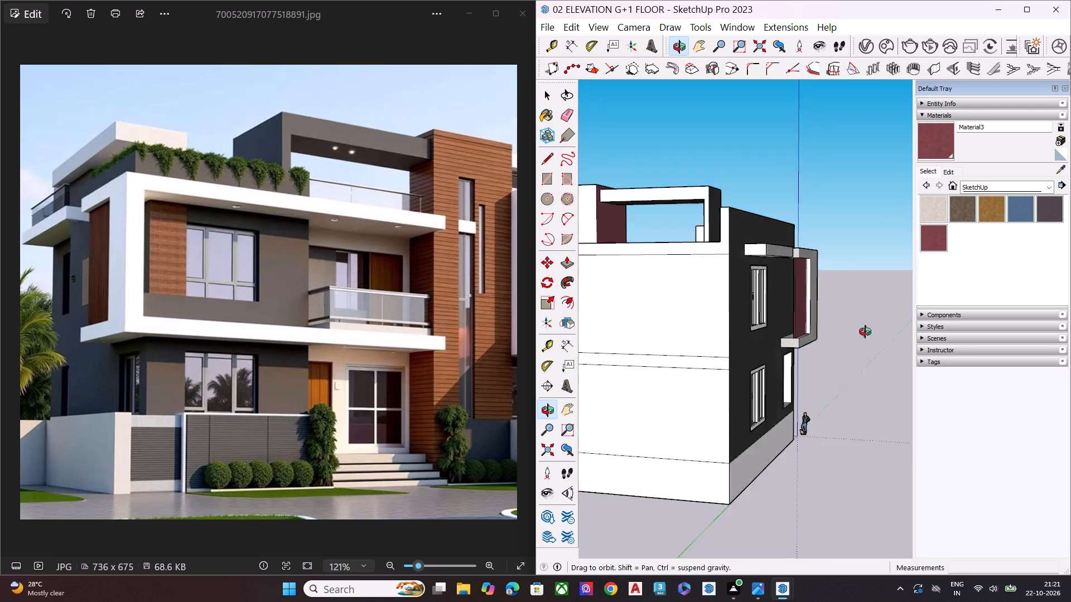
middle_click_drag(865, 332, 901, 334)
scroll(809, 282, "up", 18)
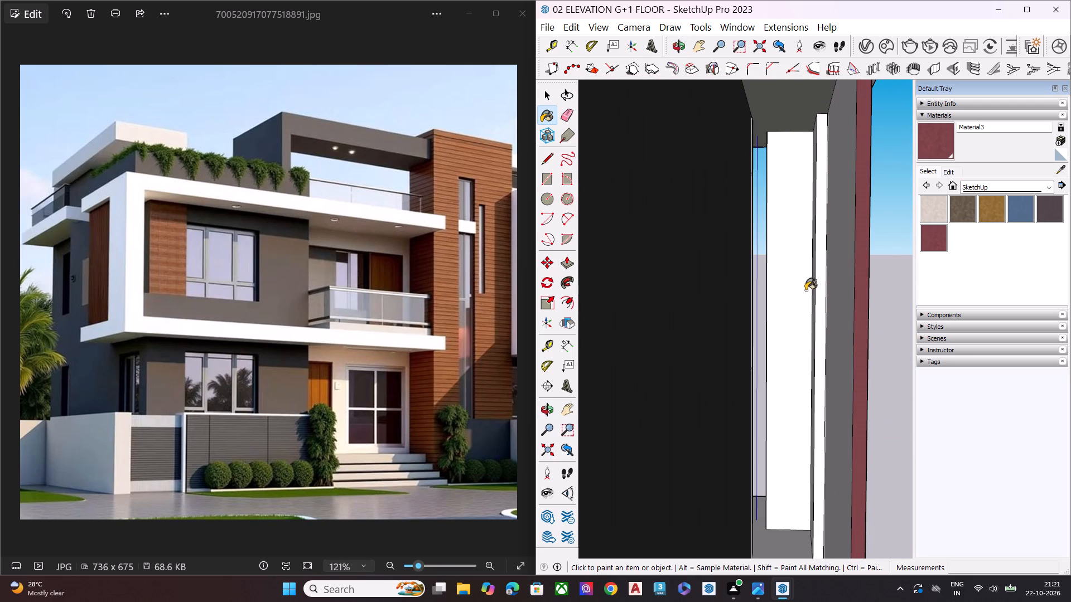
left_click(849, 275)
middle_click_drag(851, 290, 766, 279)
key("space")
Inspect the dark red side and front panels and the overall house against the reference photo.
scroll(783, 277, "down", 2)
scroll(787, 280, "up", 1)
scroll(787, 280, "down", 7)
scroll(799, 287, "up", 1)
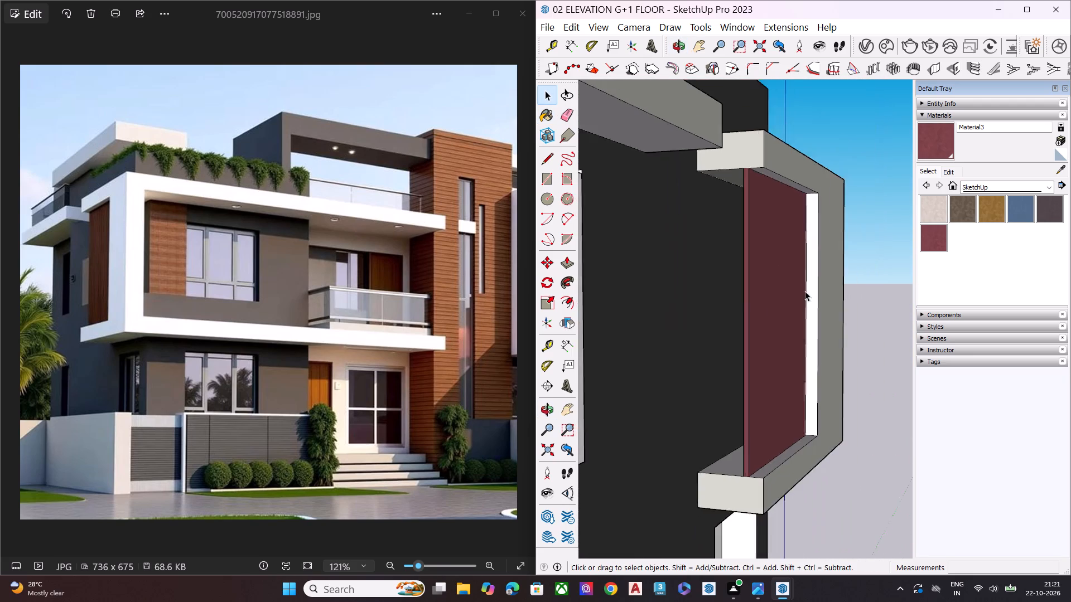
middle_click_drag(822, 288, 601, 323)
scroll(748, 265, "down", 3)
scroll(756, 271, "up", 1)
scroll(758, 277, "down", 3)
middle_click_drag(722, 264, 744, 108)
scroll(724, 133, "up", 1)
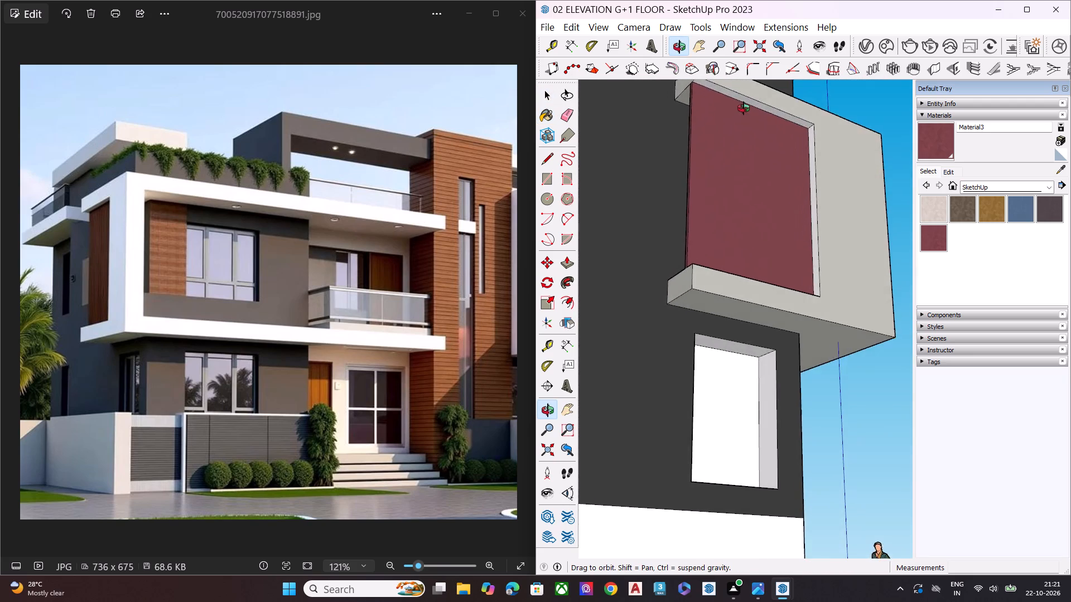
middle_click_drag(744, 108, 604, 295)
scroll(604, 294, "down", 1)
scroll(734, 320, "up", 1)
middle_click_drag(734, 320, 533, 331)
scroll(744, 279, "down", 8)
middle_click_drag(773, 331, 712, 340)
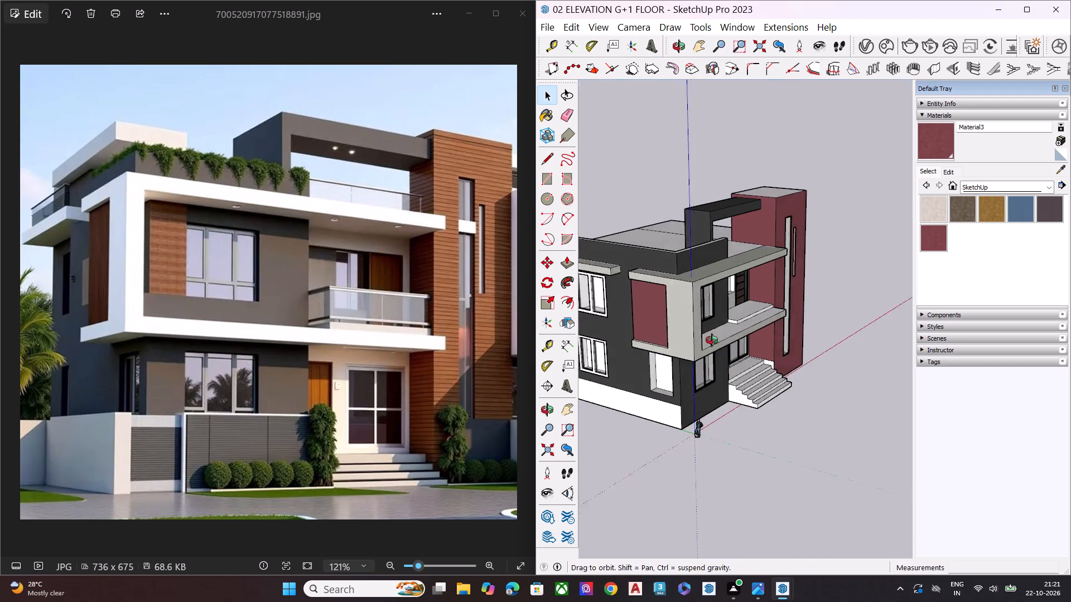
middle_click_drag(712, 340, 566, 352)
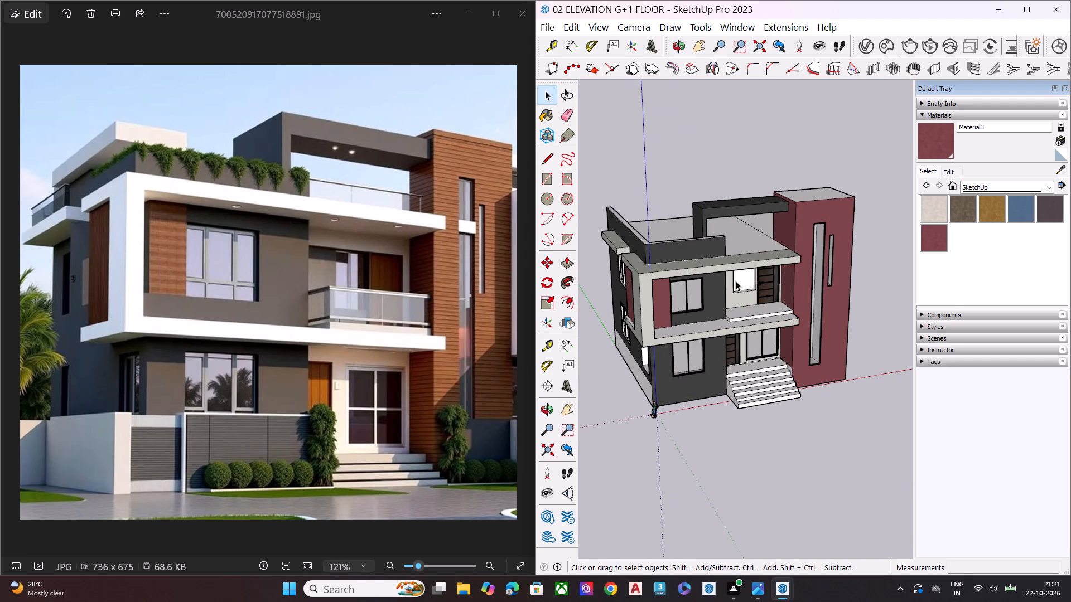
scroll(751, 343, "down", 4)
middle_click_drag(765, 372, 798, 206)
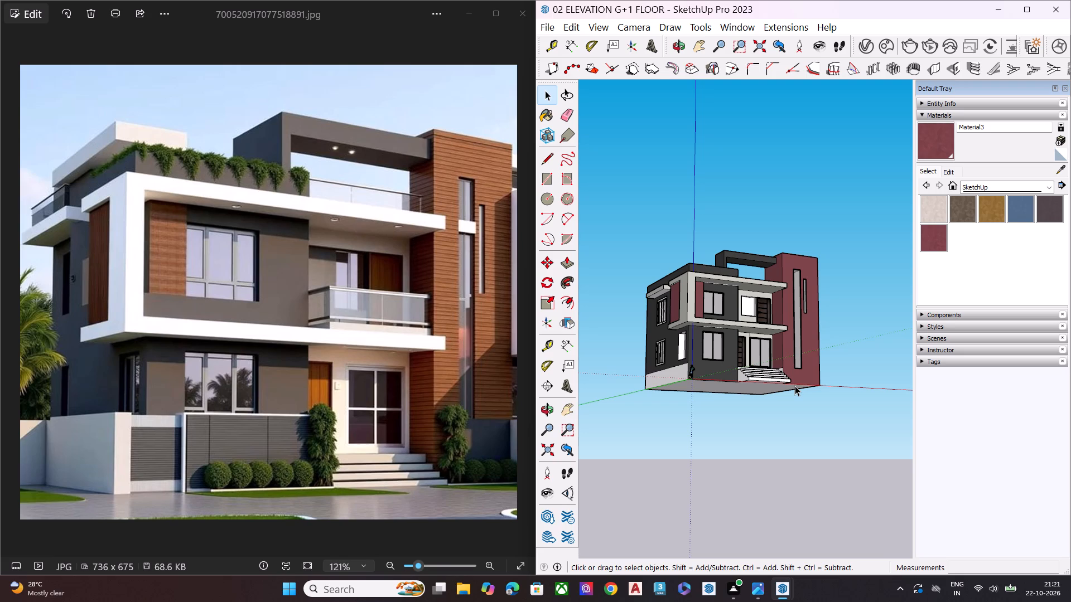
scroll(773, 369, "down", 1)
middle_click_drag(750, 347, 766, 450)
Choose the light beige textured material and paint the front and side faces of the projecting first-floor frame.
scroll(768, 436, "up", 5)
scroll(776, 361, "down", 1)
scroll(775, 359, "up", 3)
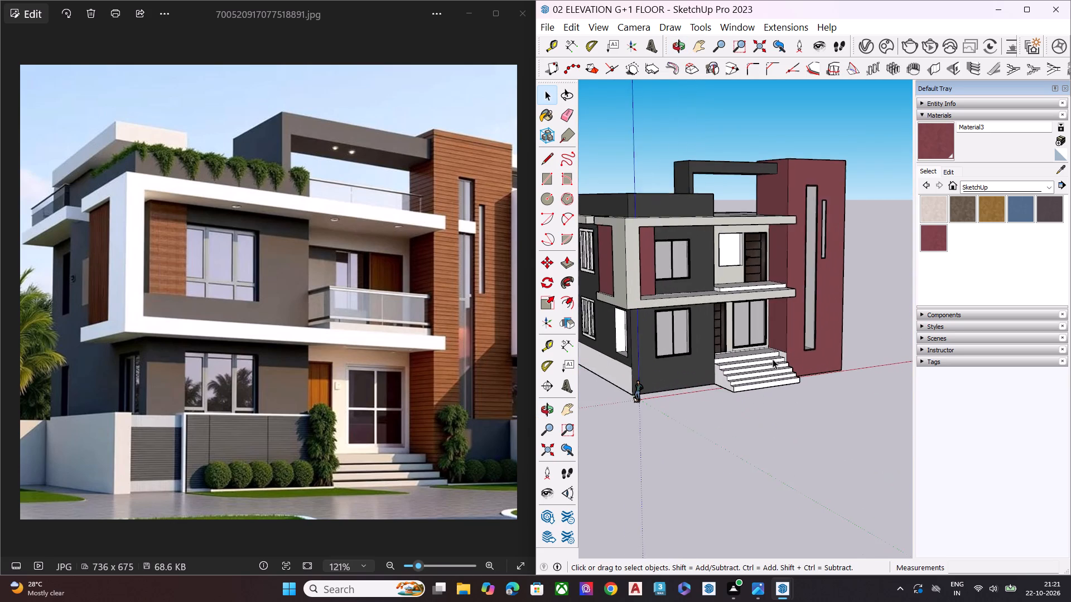
scroll(781, 310, "up", 4)
left_click(935, 207)
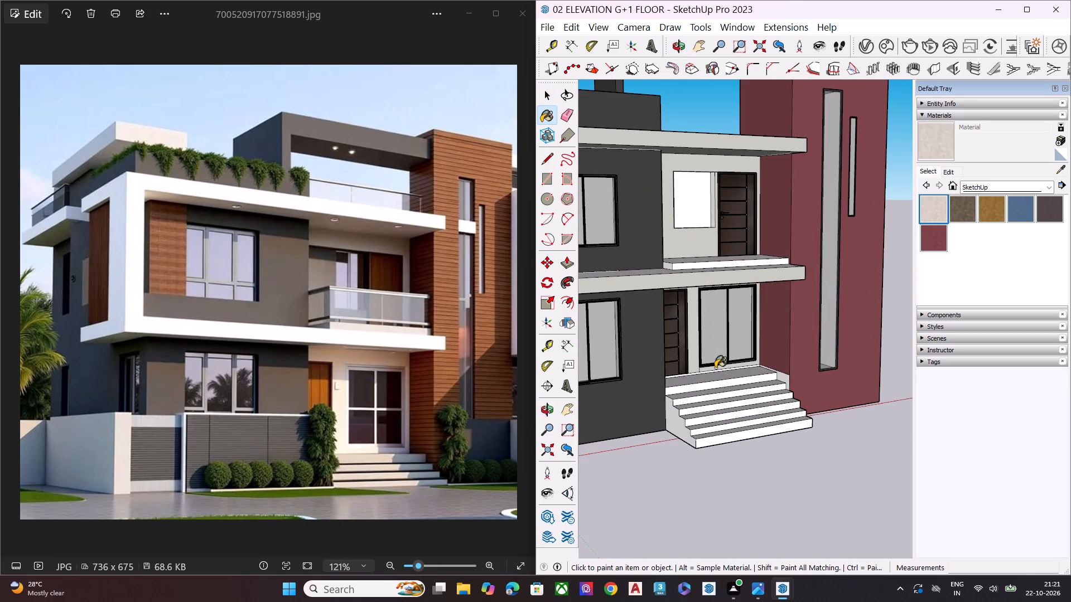
scroll(832, 247, "down", 6)
scroll(595, 191, "up", 1)
scroll(595, 191, "down", 2)
scroll(596, 191, "up", 2)
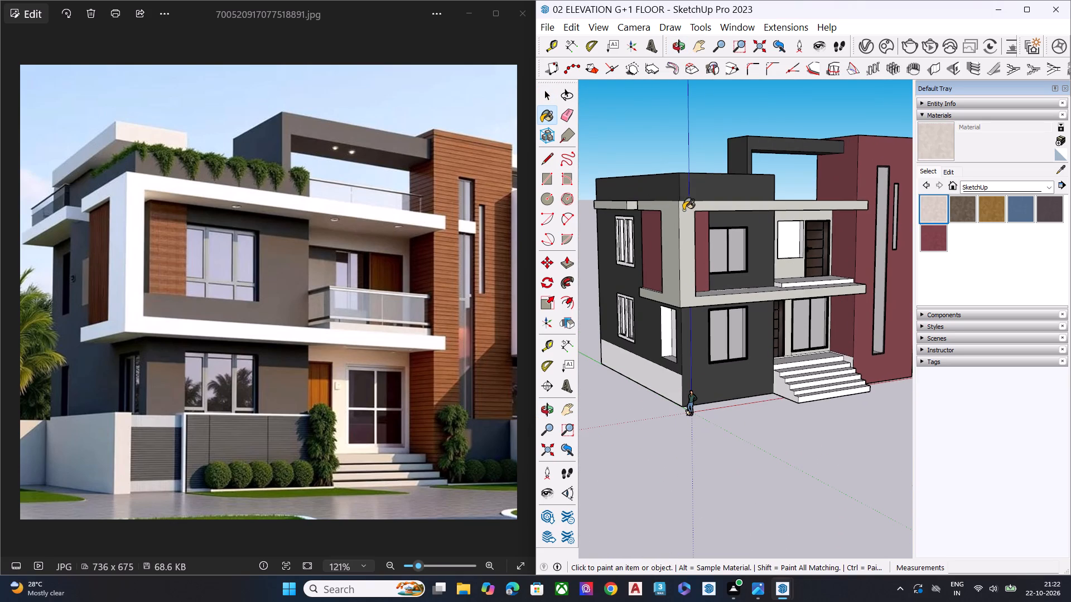
left_click(662, 216)
left_click(674, 215)
left_click(684, 220)
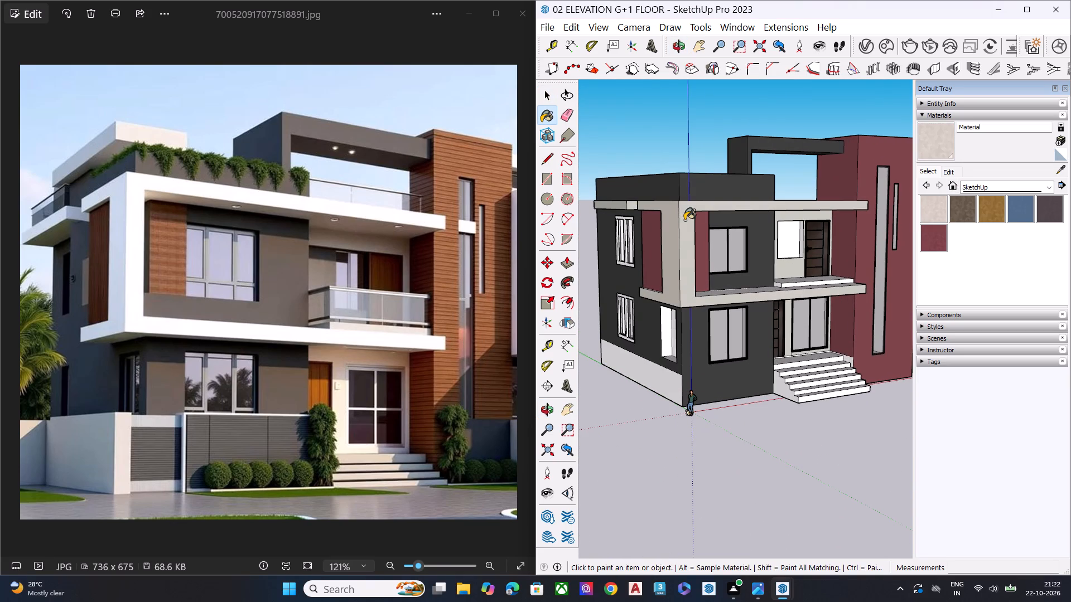
Paint the top surfaces of the projecting frame's lower ledge and upper slab light beige.
scroll(734, 309, "up", 8)
middle_click_drag(741, 339, 759, 454)
left_click(748, 317)
scroll(752, 337, "down", 5)
scroll(760, 348, "up", 1)
scroll(763, 352, "down", 1)
left_click(769, 198)
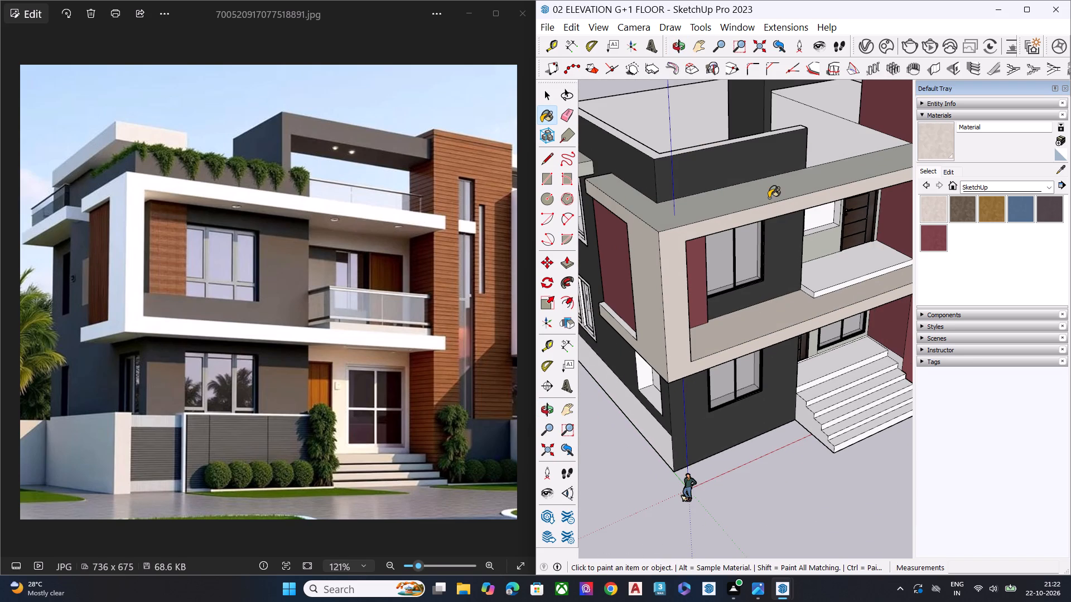
Paint the recessed wall behind the first-floor balcony with the light beige material.
scroll(712, 224, "down", 1)
scroll(713, 224, "up", 1)
scroll(717, 226, "down", 5)
middle_click_drag(706, 264, 684, 94)
scroll(783, 324, "up", 1)
scroll(804, 326, "down", 1)
scroll(805, 326, "up", 1)
scroll(805, 326, "down", 1)
scroll(805, 326, "up", 3)
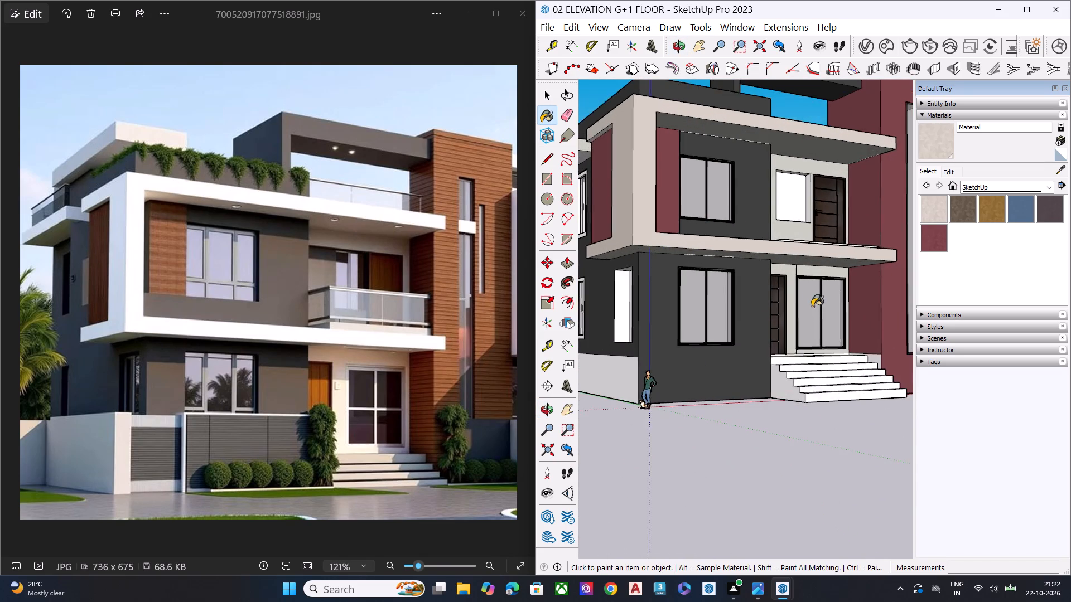
middle_click_drag(807, 300, 681, 272)
scroll(801, 163, "up", 7)
left_click(828, 169)
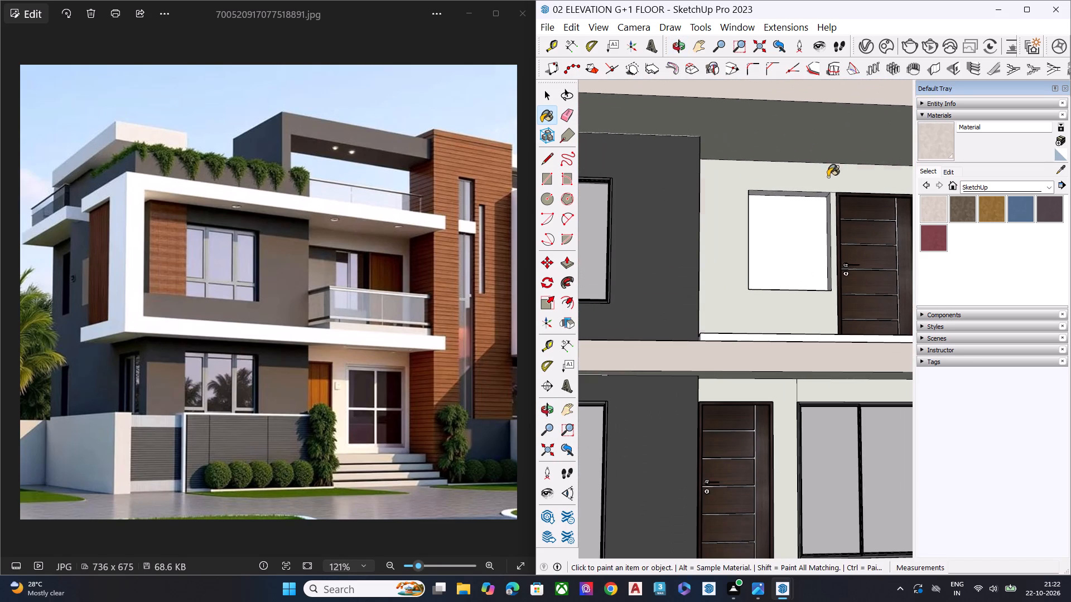
Paint the recessed ground-floor walls around the entrance door and the sliding glass door light beige.
scroll(722, 277, "down", 1)
scroll(714, 282, "up", 2)
scroll(710, 285, "down", 4)
middle_click_drag(809, 314, 765, 309)
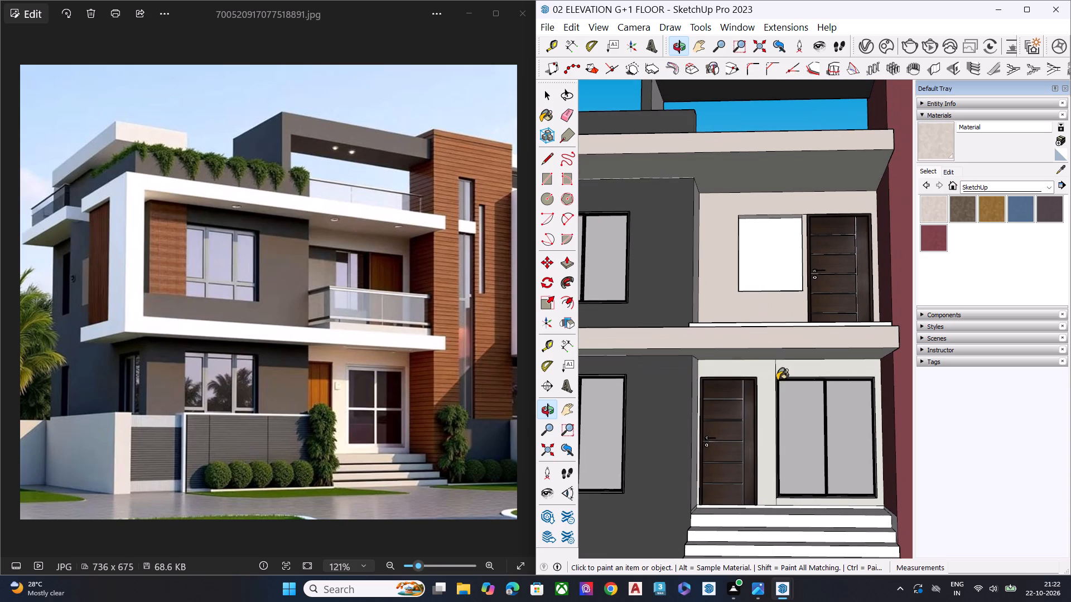
left_click(768, 368)
left_click(792, 371)
Paint the undersides of the upper slab and the first-floor balcony slab light beige.
scroll(809, 371, "down", 7)
middle_click_drag(783, 329, 827, 303)
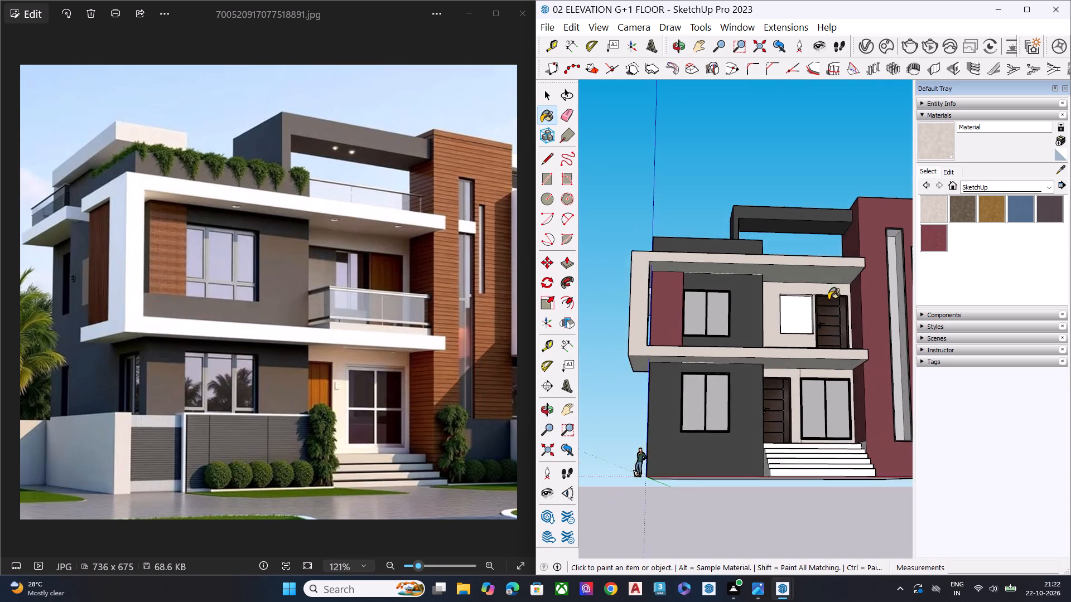
scroll(826, 249, "down", 1)
scroll(826, 249, "up", 5)
left_click(821, 283)
middle_click_drag(801, 377, 810, 200)
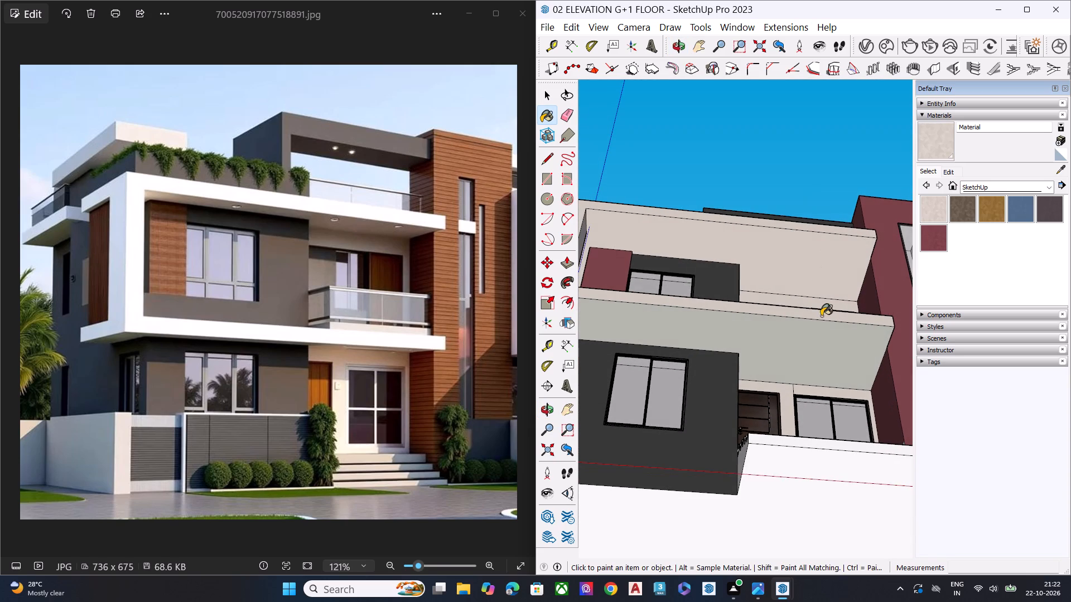
left_click(822, 341)
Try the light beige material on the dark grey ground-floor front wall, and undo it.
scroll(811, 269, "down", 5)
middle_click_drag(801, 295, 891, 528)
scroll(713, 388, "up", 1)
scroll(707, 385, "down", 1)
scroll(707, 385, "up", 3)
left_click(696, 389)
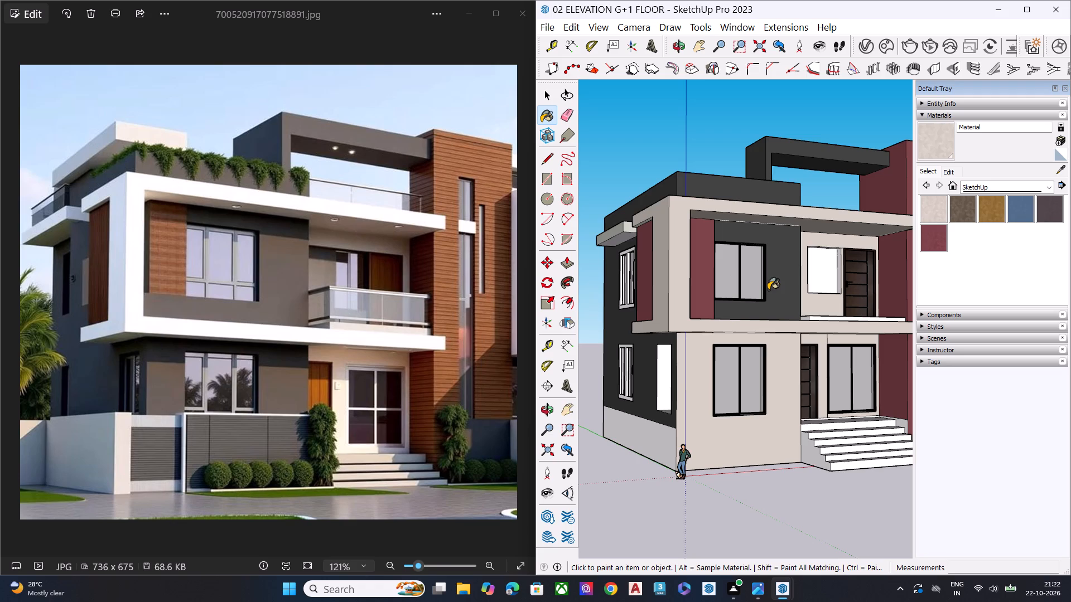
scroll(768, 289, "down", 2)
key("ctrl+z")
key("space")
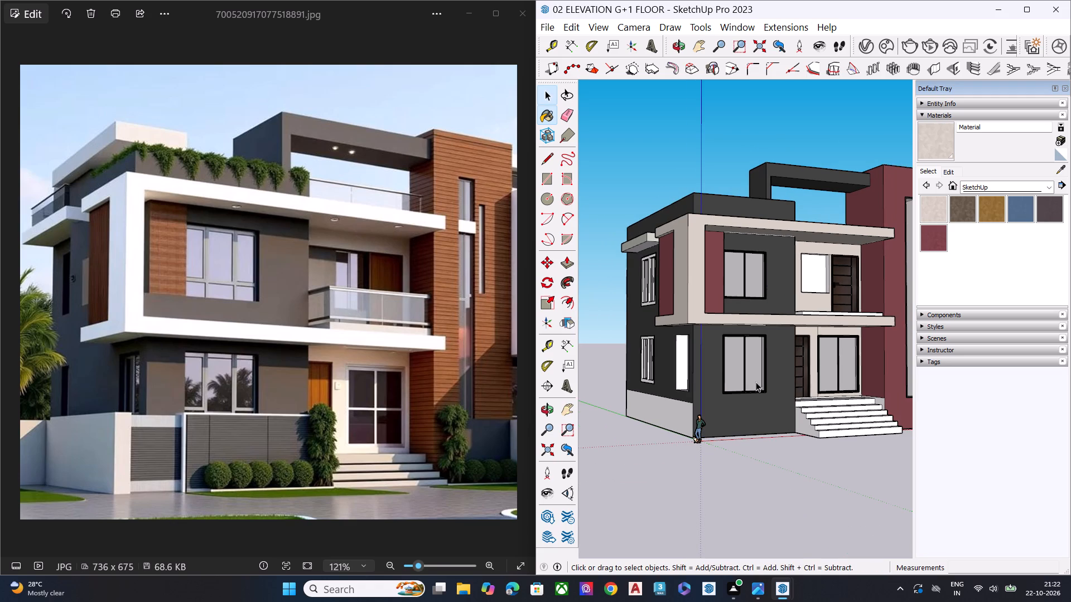
Compare the painted front elevation with the reference photo.
key("space")
left_click(751, 523)
key("space")
scroll(729, 366, "down", 3)
key("space")
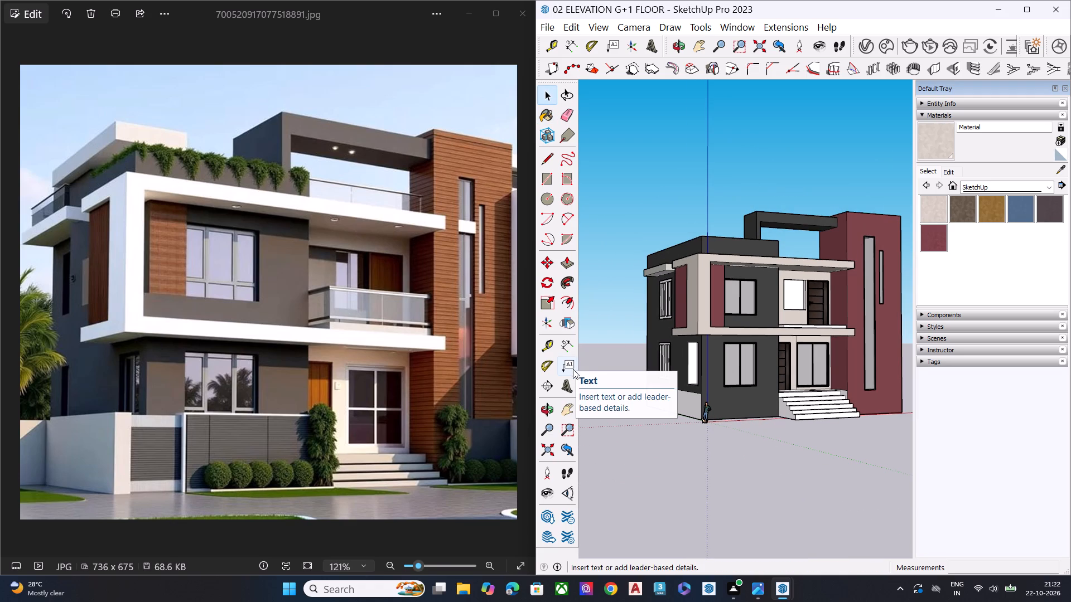
scroll(410, 396, "down", 2)
middle_click_drag(827, 383, 786, 390)
scroll(795, 336, "up", 3)
scroll(806, 320, "down", 1)
scroll(806, 320, "up", 1)
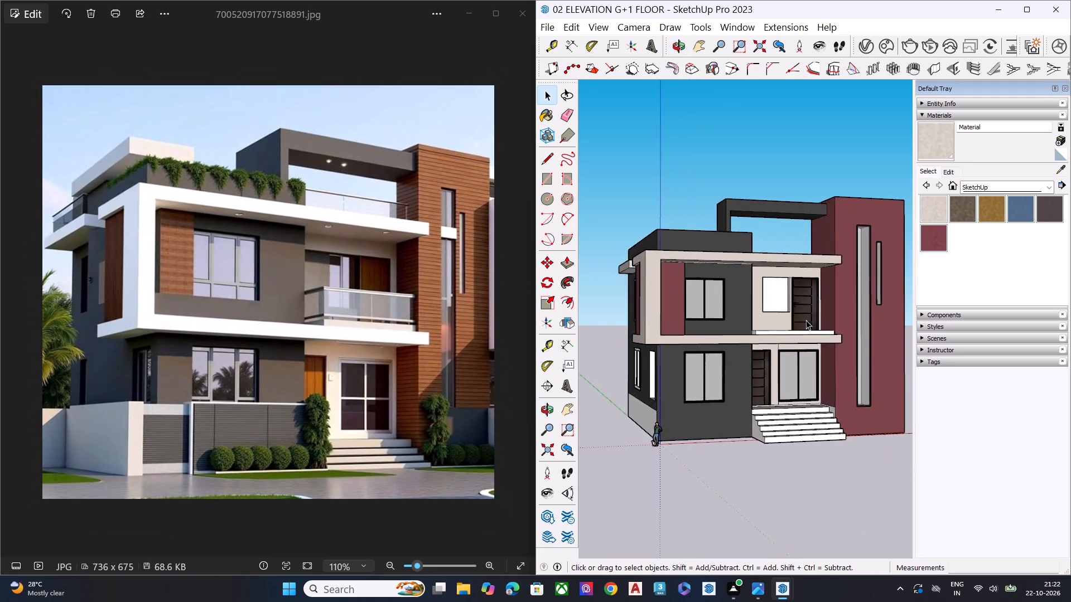
Copy the ground-floor sliding glass door up to the lower corner of the first-floor window opening beside the balcony door.
scroll(806, 320, "down", 1)
scroll(806, 320, "up", 2)
scroll(773, 275, "up", 5)
scroll(773, 275, "down", 1)
scroll(772, 278, "up", 2)
scroll(763, 302, "down", 2)
scroll(756, 312, "up", 3)
scroll(753, 314, "down", 5)
scroll(774, 440, "up", 8)
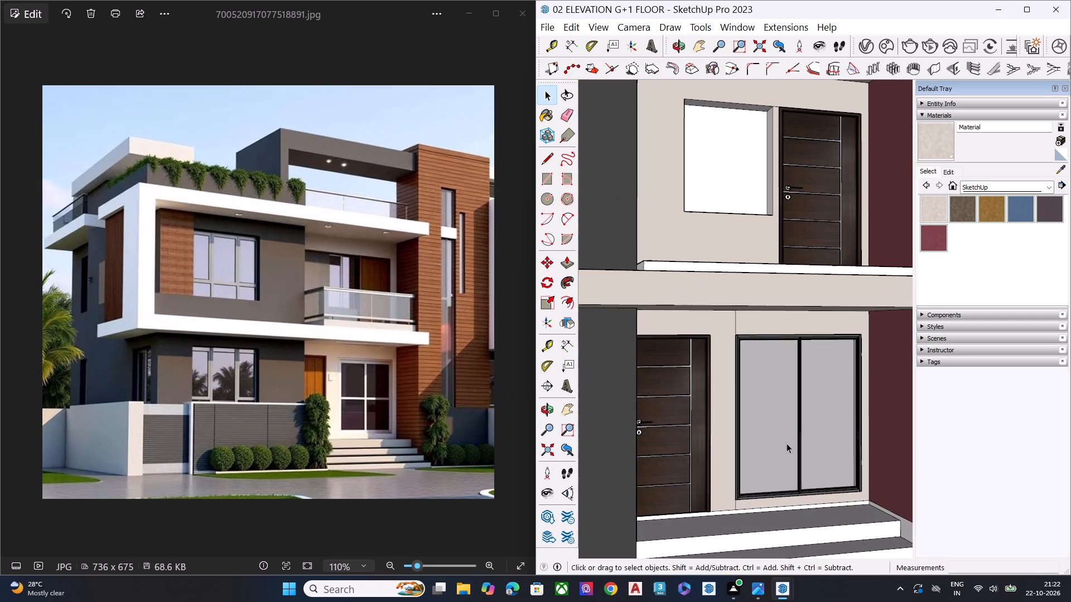
left_click(787, 443)
key("m")
left_click(863, 490)
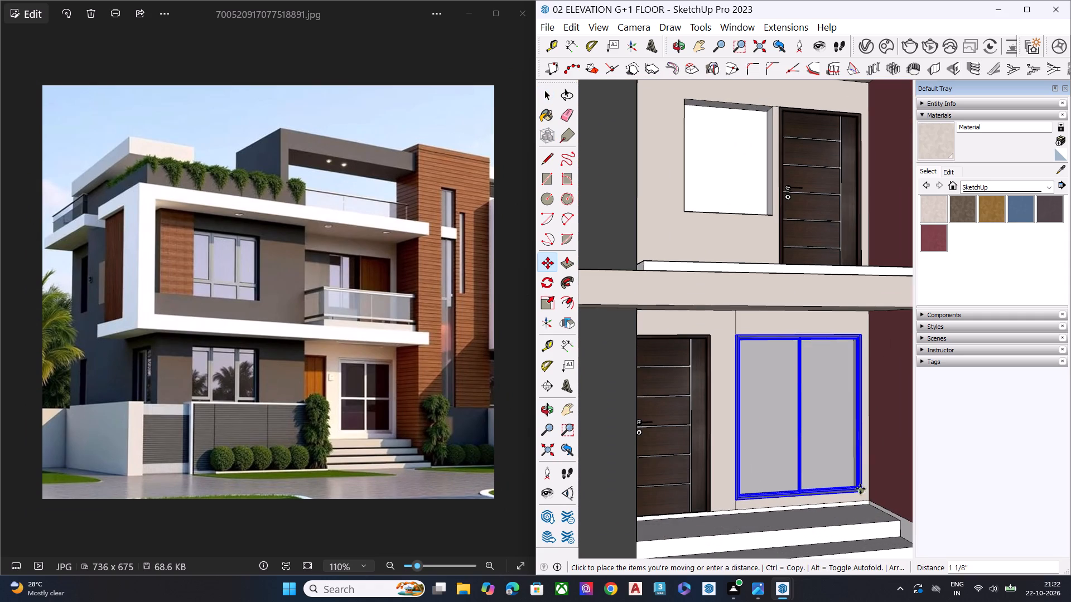
scroll(803, 380, "down", 2)
scroll(775, 264, "up", 10)
scroll(786, 208, "up", 2)
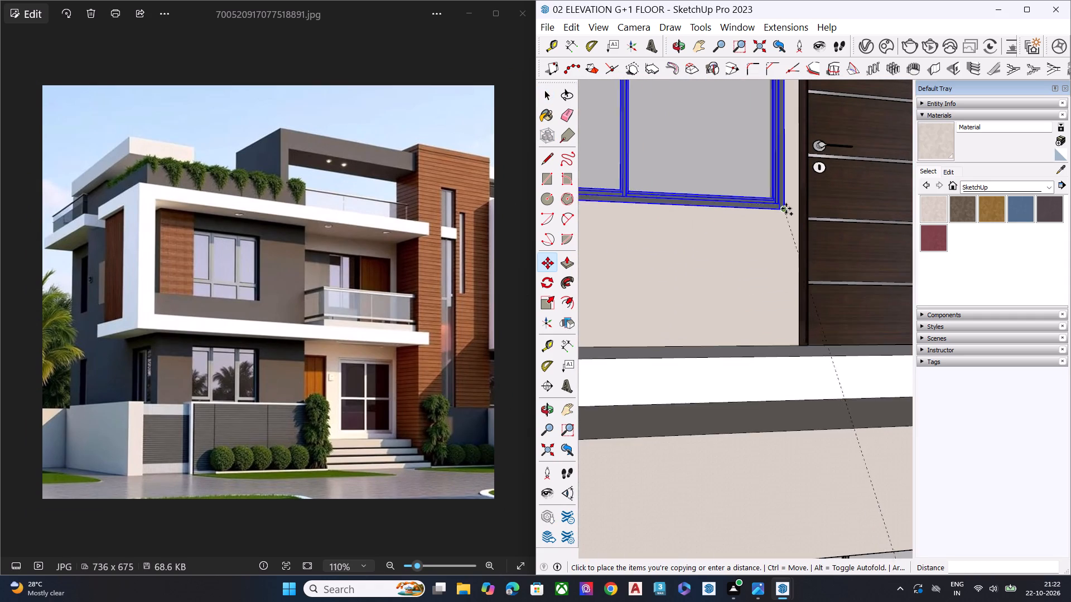
scroll(786, 208, "up", 5)
left_click(787, 206)
key("space")
Scale the copied glass door down from its lower corner to a small two-pane window.
scroll(805, 348, "down", 1)
scroll(805, 353, "up", 1)
scroll(805, 374, "down", 2)
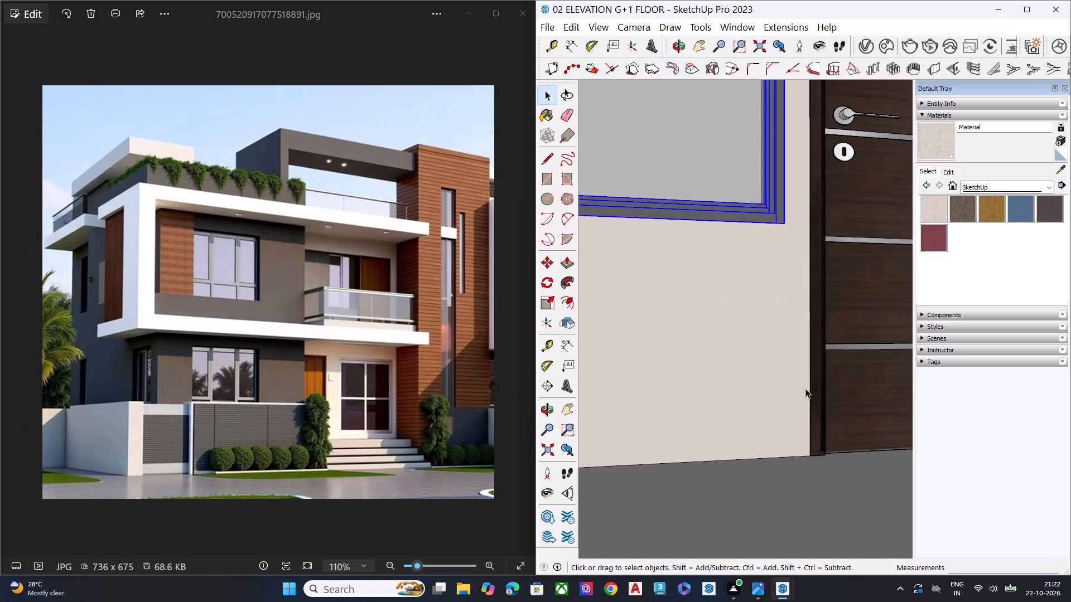
scroll(805, 389, "down", 7)
scroll(836, 421, "up", 2)
scroll(835, 426, "down", 6)
middle_click_drag(834, 445, 797, 454)
scroll(731, 434, "down", 8)
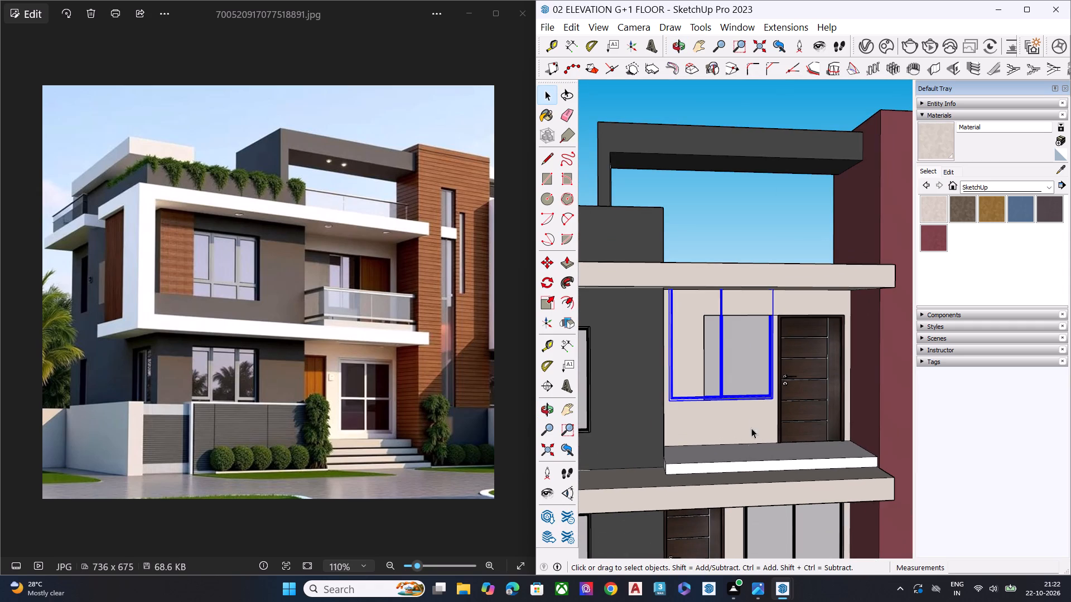
key("s")
middle_click_drag(686, 298, 626, 357)
scroll(682, 319, "up", 4)
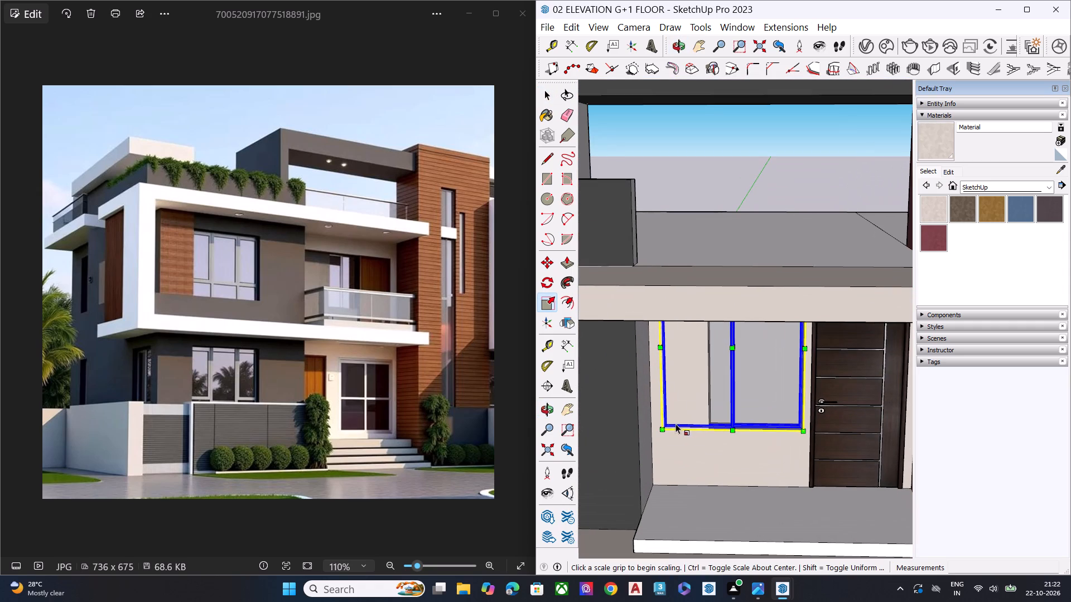
left_click(664, 428)
left_click(753, 371)
middle_click_drag(778, 368, 785, 293)
scroll(788, 303, "up", 3)
key("space")
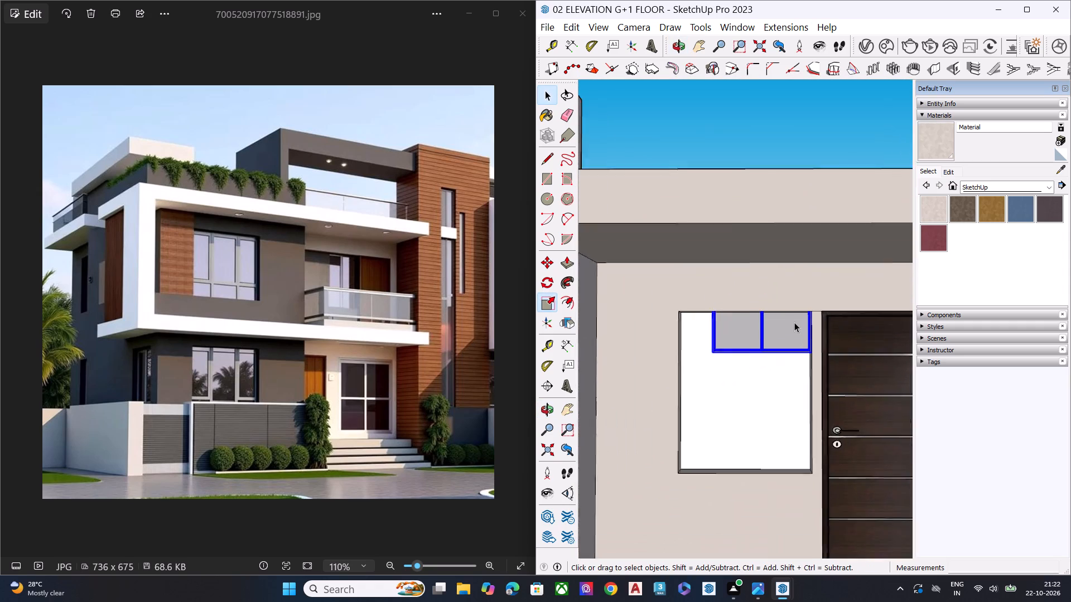
Move the scaled two-pane window so its lower corner sits in the opening's bottom corner nearest the balcony door.
scroll(794, 322, "up", 2)
key("m")
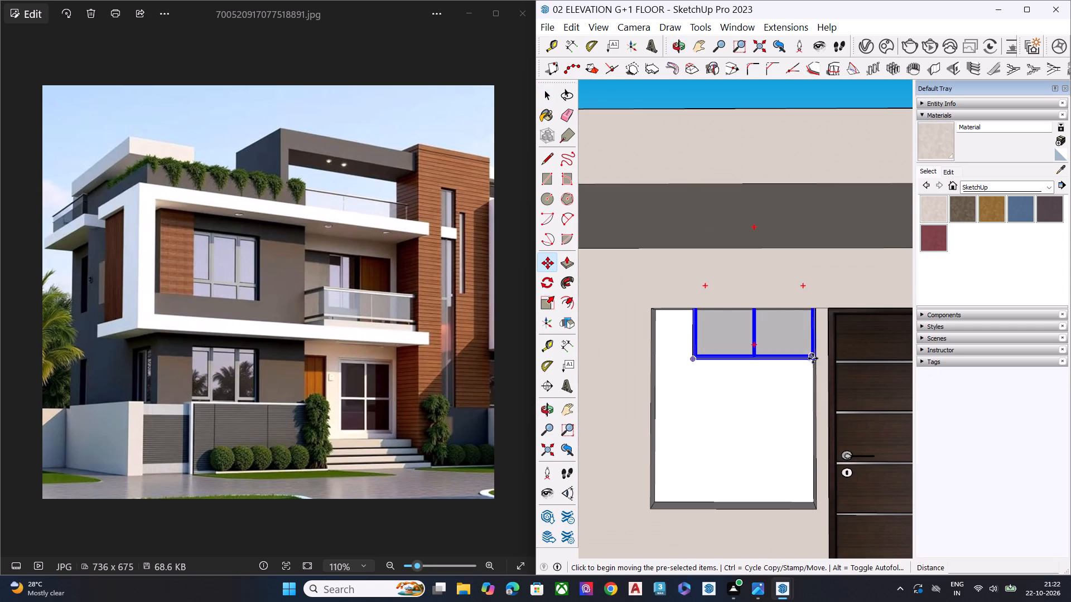
left_click(813, 358)
scroll(760, 386, "down", 6)
scroll(787, 463, "up", 2)
scroll(789, 467, "down", 2)
scroll(790, 469, "up", 3)
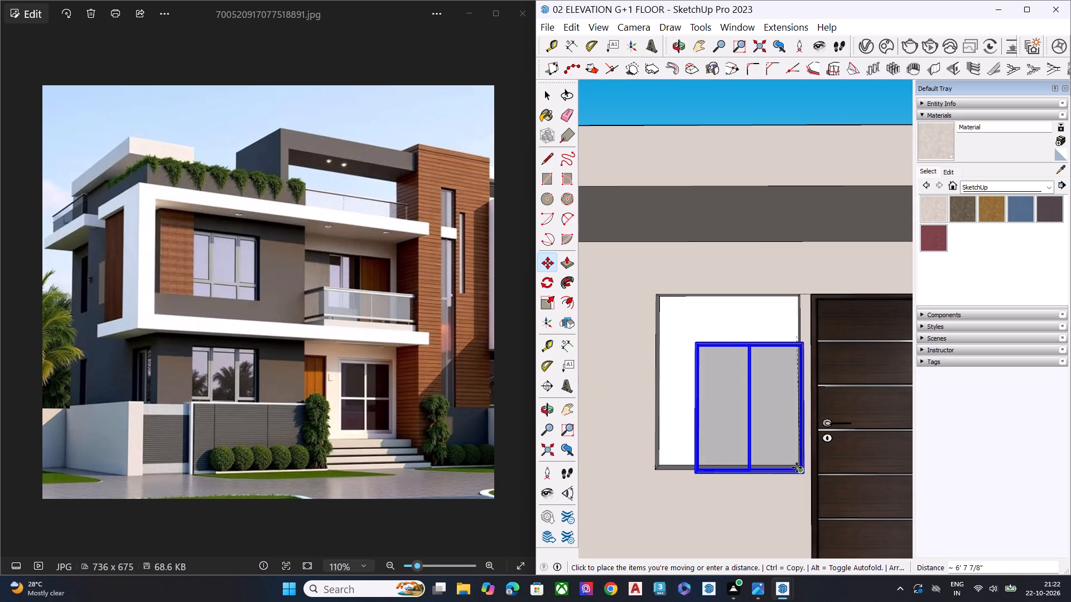
scroll(796, 468, "up", 4)
scroll(796, 468, "down", 1)
scroll(795, 468, "up", 8)
scroll(796, 474, "down", 1)
scroll(794, 469, "up", 3)
scroll(786, 459, "down", 1)
scroll(785, 459, "up", 6)
left_click(785, 458)
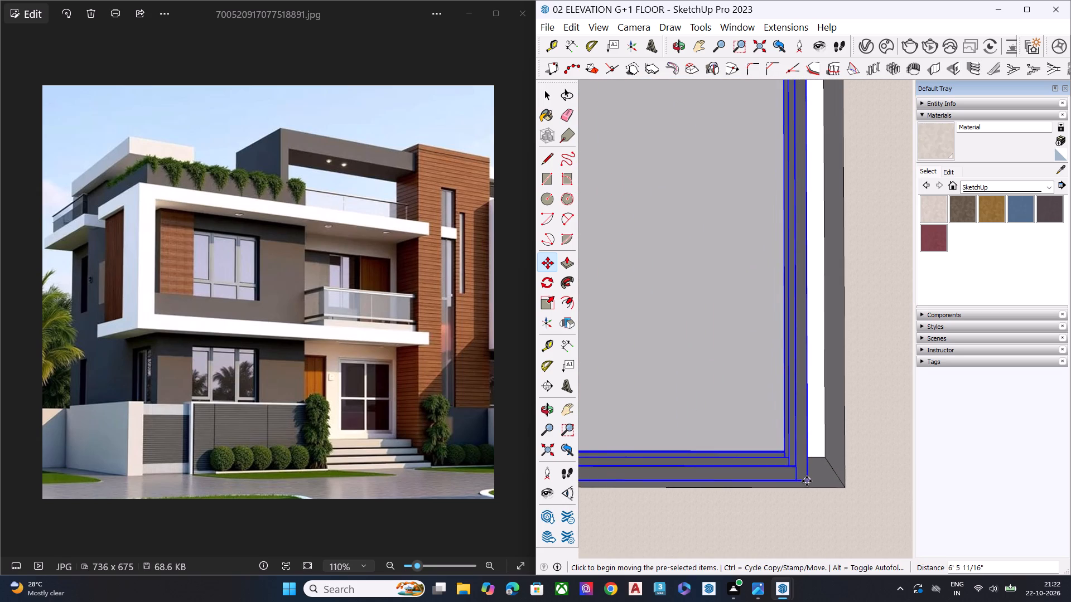
left_click(807, 481)
left_click(847, 489)
scroll(895, 472, "down", 1)
scroll(895, 472, "up", 1)
scroll(895, 472, "down", 6)
key("space")
Stretch the window sideways by a scale of about 1.34 to span the full width of the opening.
scroll(892, 475, "up", 2)
scroll(892, 475, "down", 4)
scroll(824, 449, "up", 2)
scroll(821, 453, "down", 4)
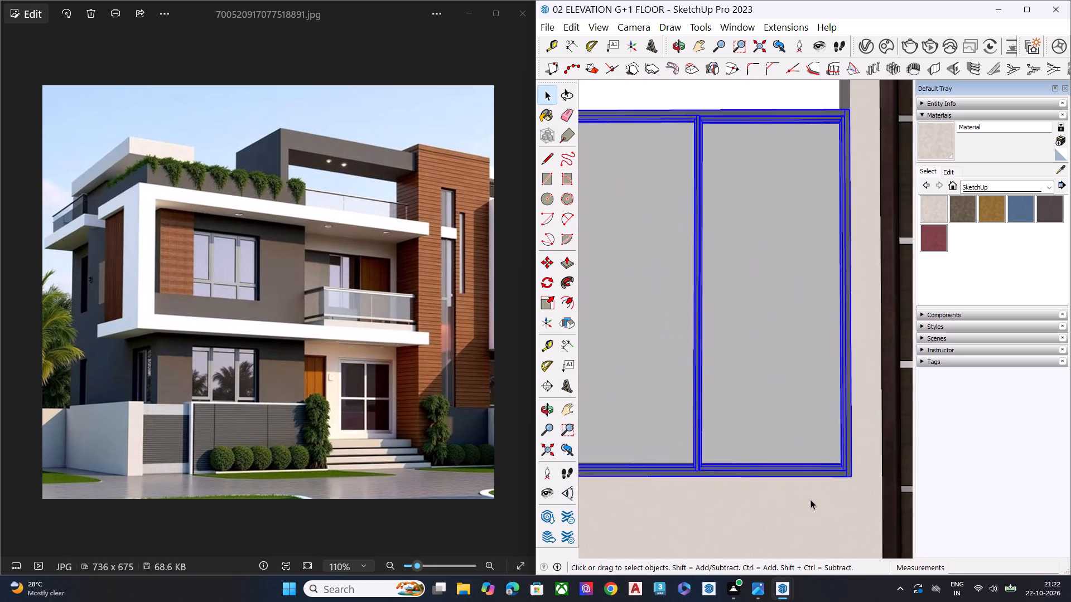
scroll(811, 499, "down", 12)
scroll(813, 413, "down", 5)
middle_click_drag(813, 446, 832, 479)
middle_click_drag(836, 468, 848, 447)
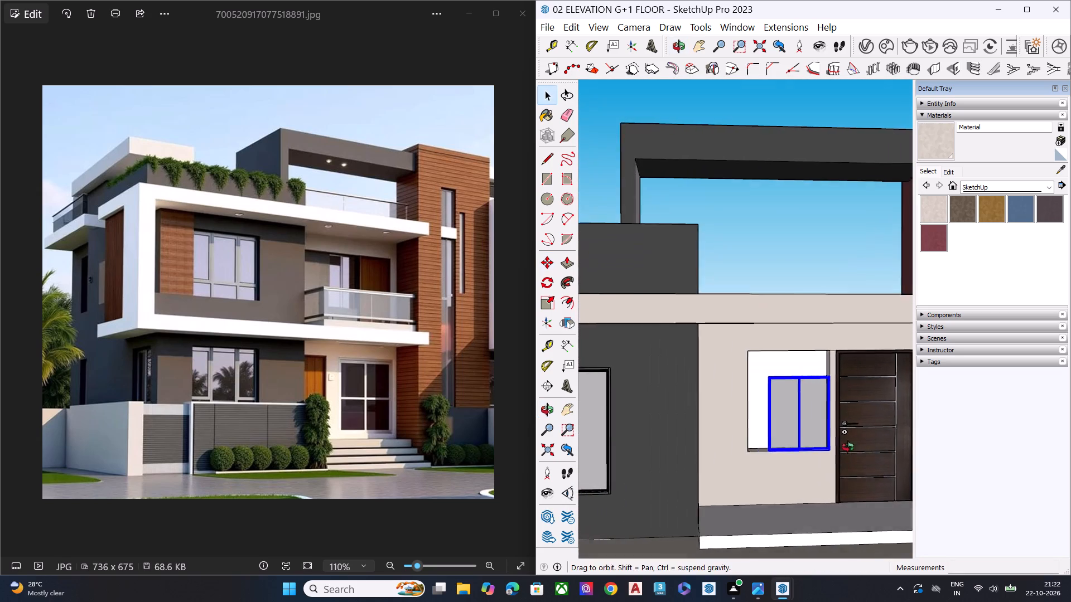
middle_click_drag(848, 447, 846, 439)
scroll(832, 433, "up", 5)
key("s")
scroll(727, 378, "up", 6)
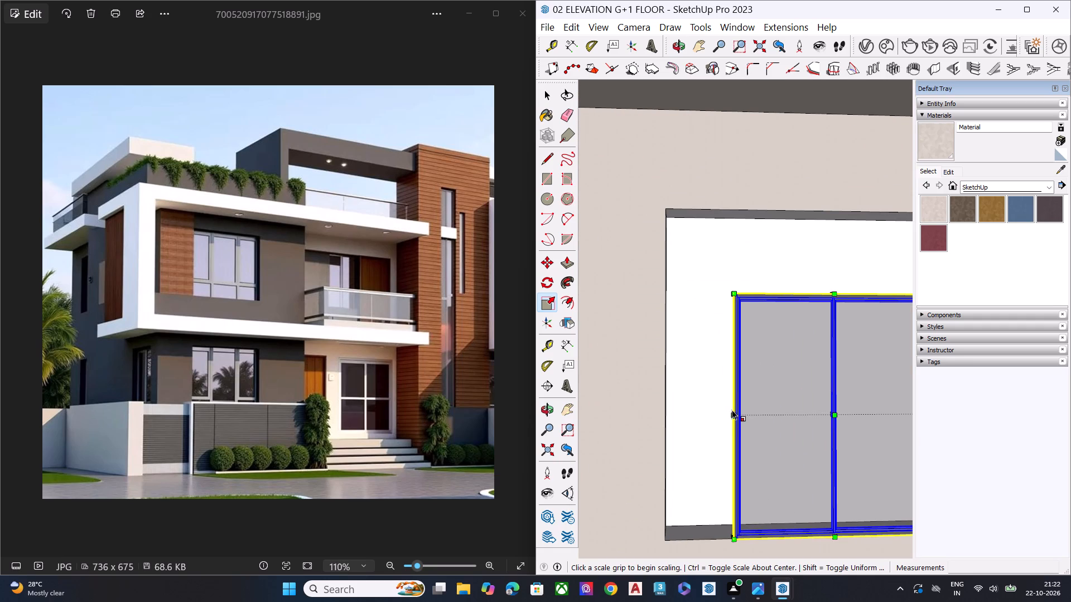
middle_click_drag(734, 412, 778, 428)
scroll(770, 428, "up", 2)
scroll(752, 425, "down", 1)
scroll(752, 425, "up", 5)
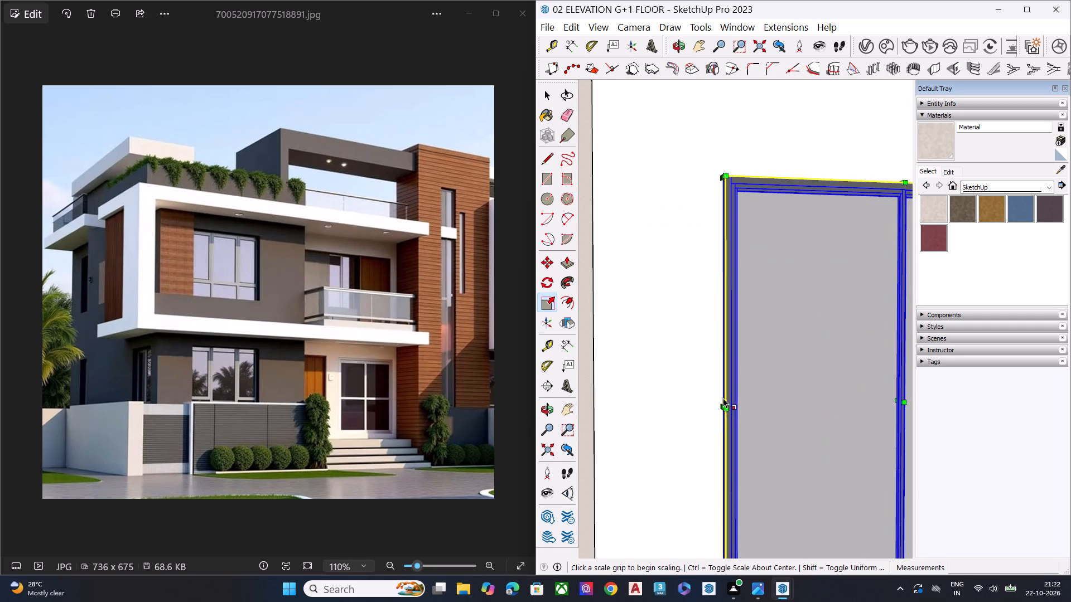
left_click(720, 407)
scroll(712, 412, "down", 1)
scroll(712, 412, "up", 2)
scroll(712, 412, "down", 2)
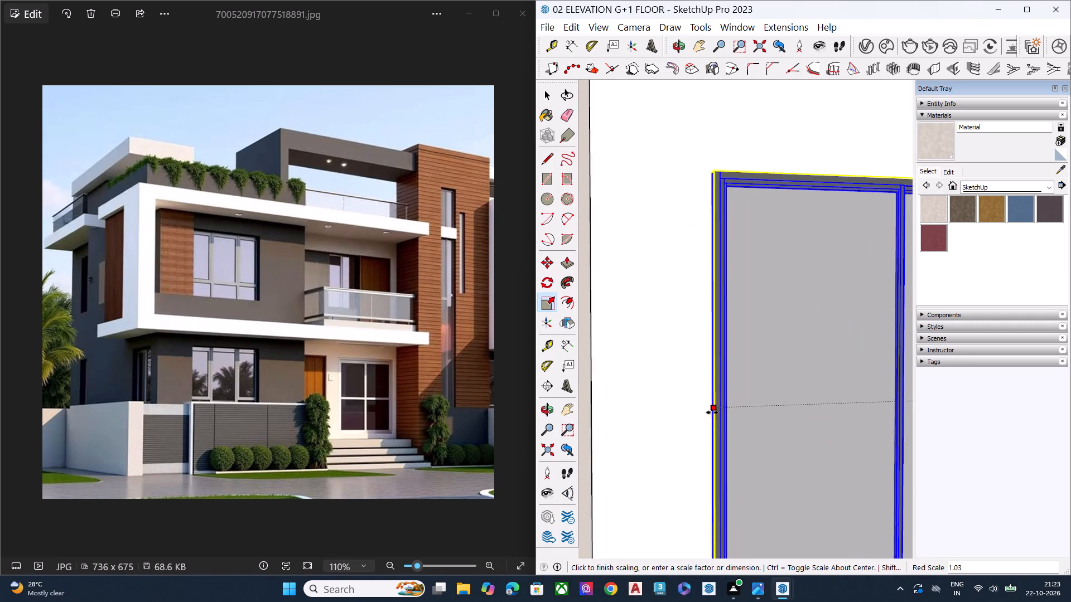
scroll(712, 412, "down", 3)
middle_click_drag(691, 415, 604, 420)
left_click(629, 412)
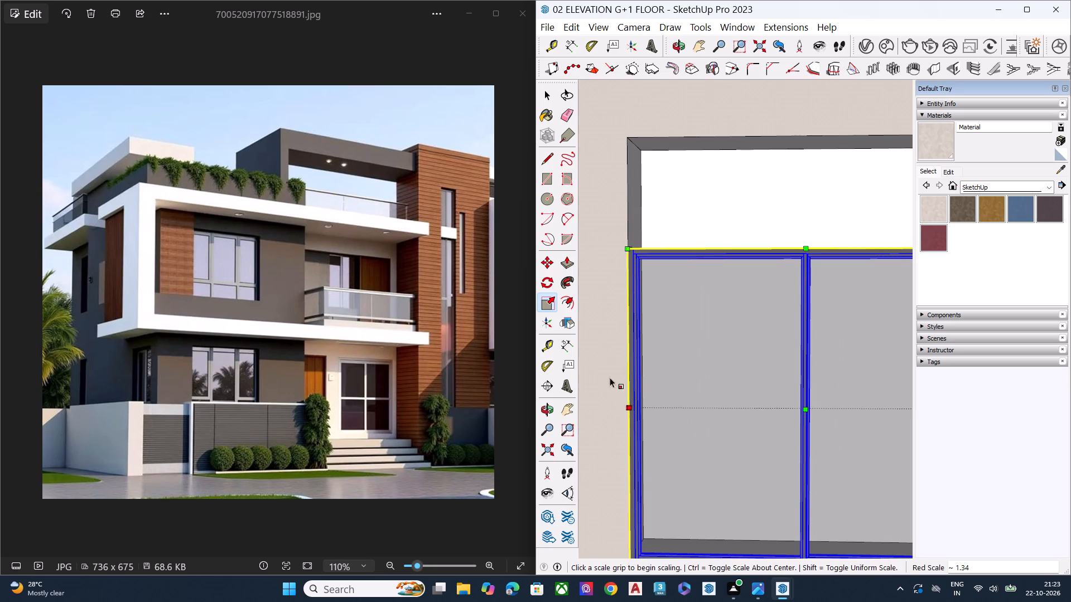
Stretch the window upward by a scale of about 1.35 to reach the top of the opening, and clear the selection.
scroll(599, 362, "down", 8)
middle_click_drag(736, 322, 695, 324)
scroll(717, 288, "up", 1)
scroll(736, 287, "down", 1)
scroll(745, 287, "up", 6)
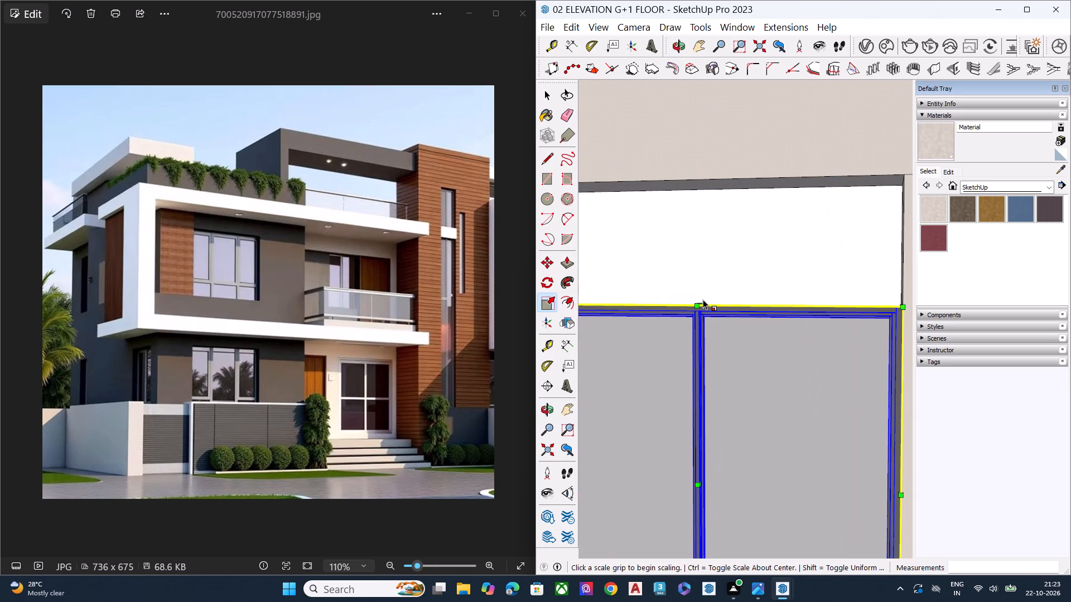
scroll(703, 302, "up", 8)
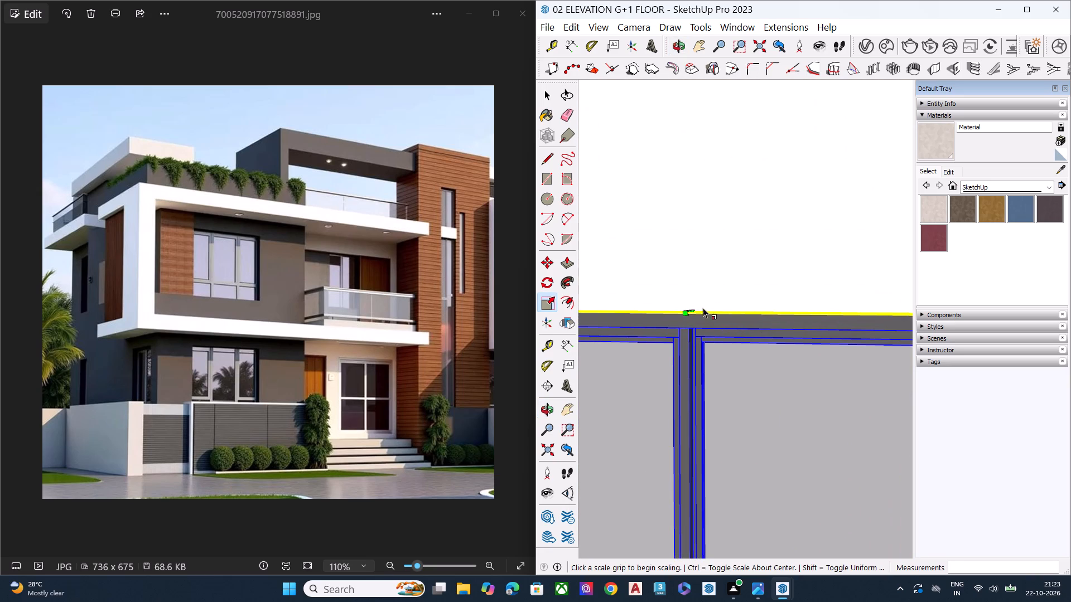
scroll(697, 316, "up", 3)
left_click(686, 307)
scroll(716, 300, "down", 6)
scroll(717, 303, "up", 1)
scroll(717, 304, "down", 3)
scroll(755, 341, "down", 9)
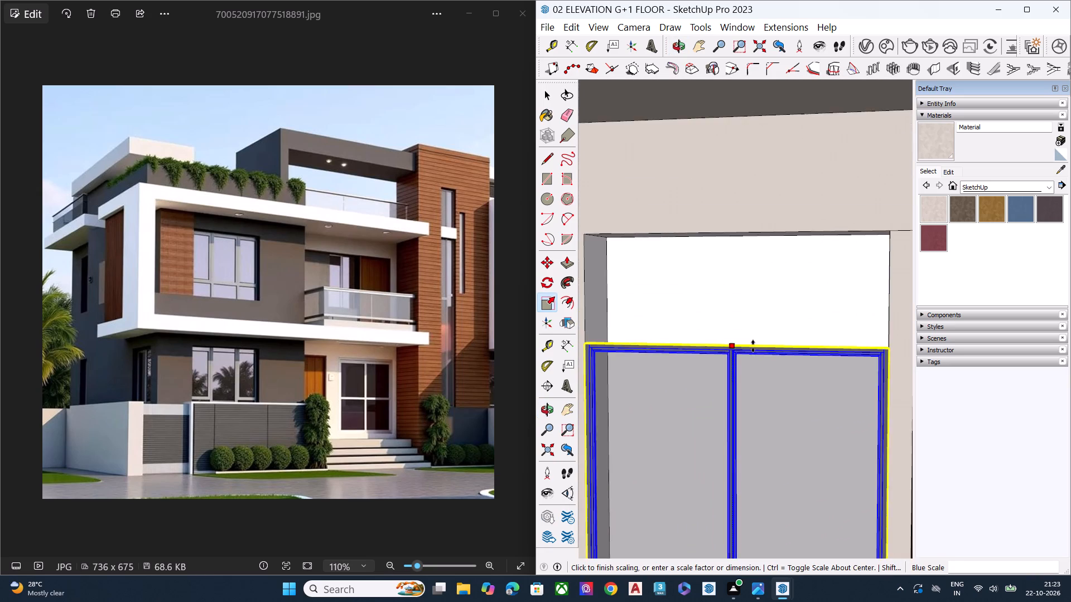
scroll(753, 346, "down", 3)
left_click(754, 252)
key("space")
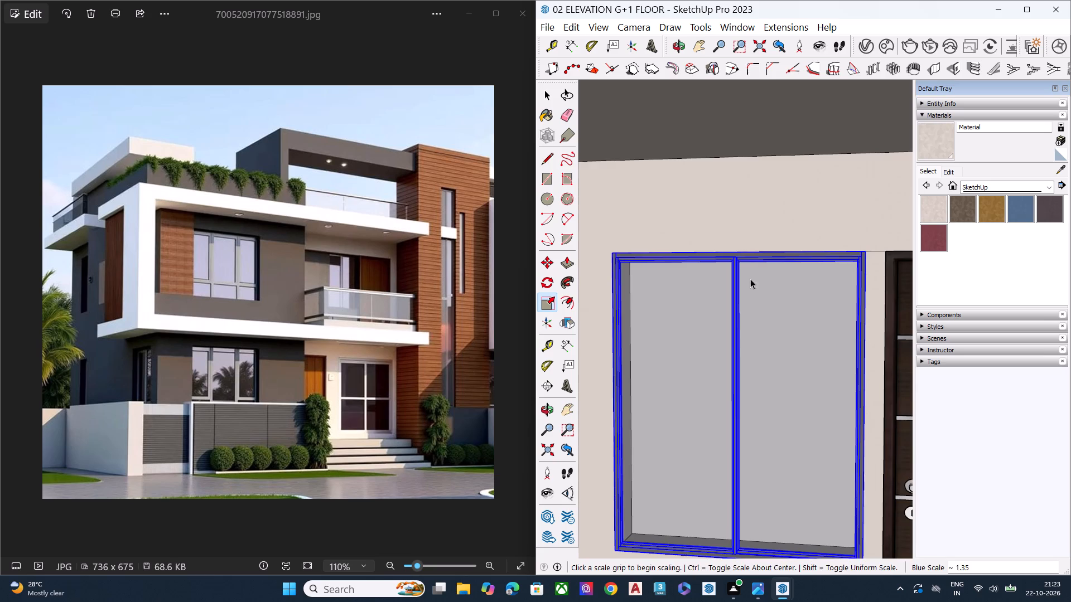
scroll(749, 316, "down", 14)
scroll(743, 350, "up", 1)
scroll(742, 350, "down", 5)
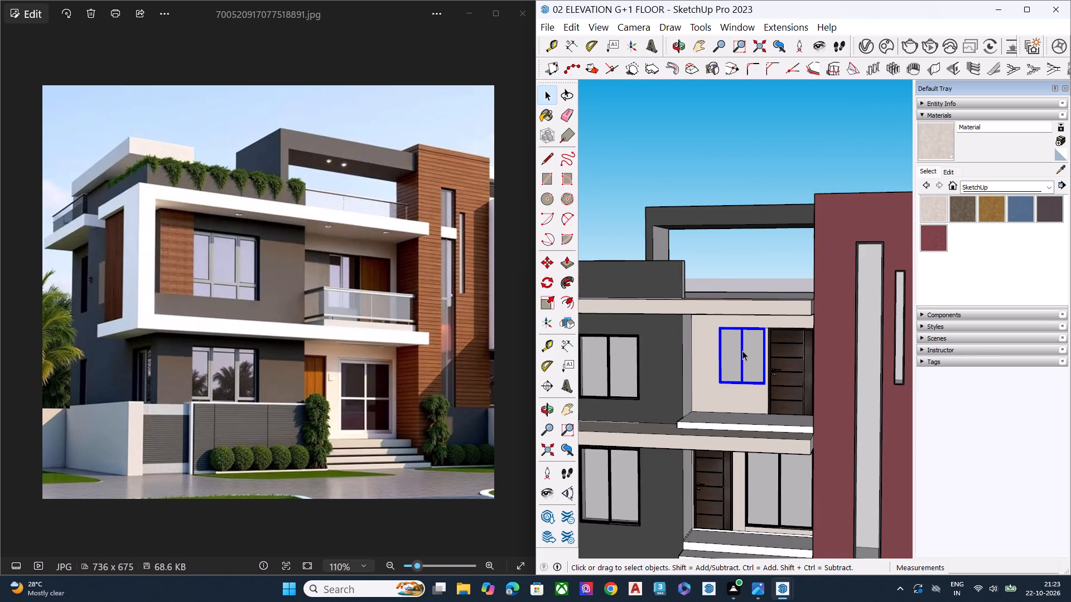
left_click(768, 172)
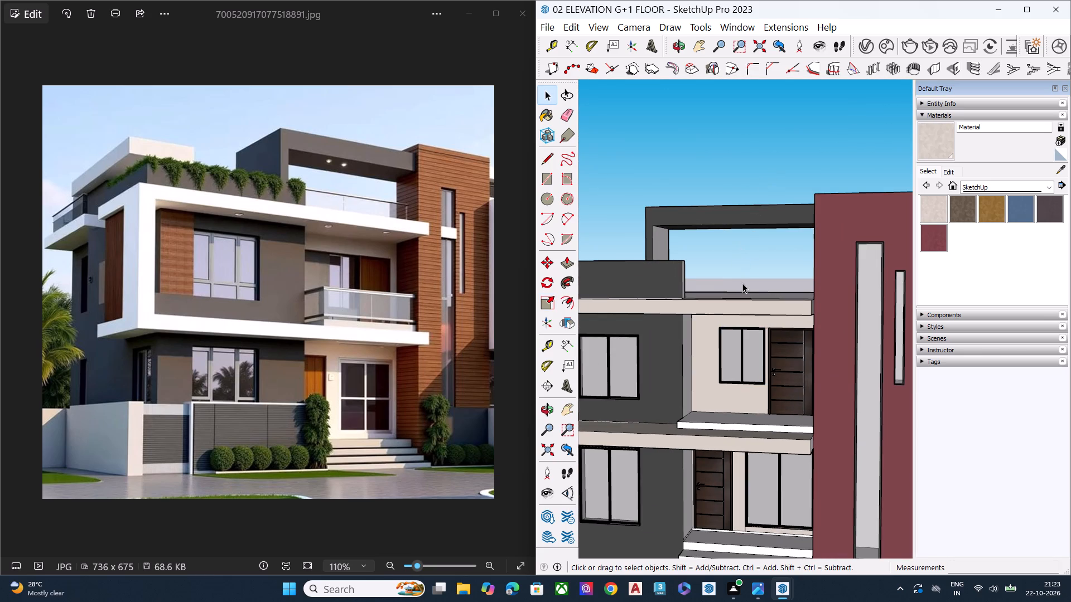
Examine the whole house from the front and above with the first-floor window in place.
scroll(752, 248, "down", 8)
middle_click_drag(740, 326, 930, 260)
scroll(740, 326, "up", 1)
scroll(776, 323, "down", 6)
key("space")
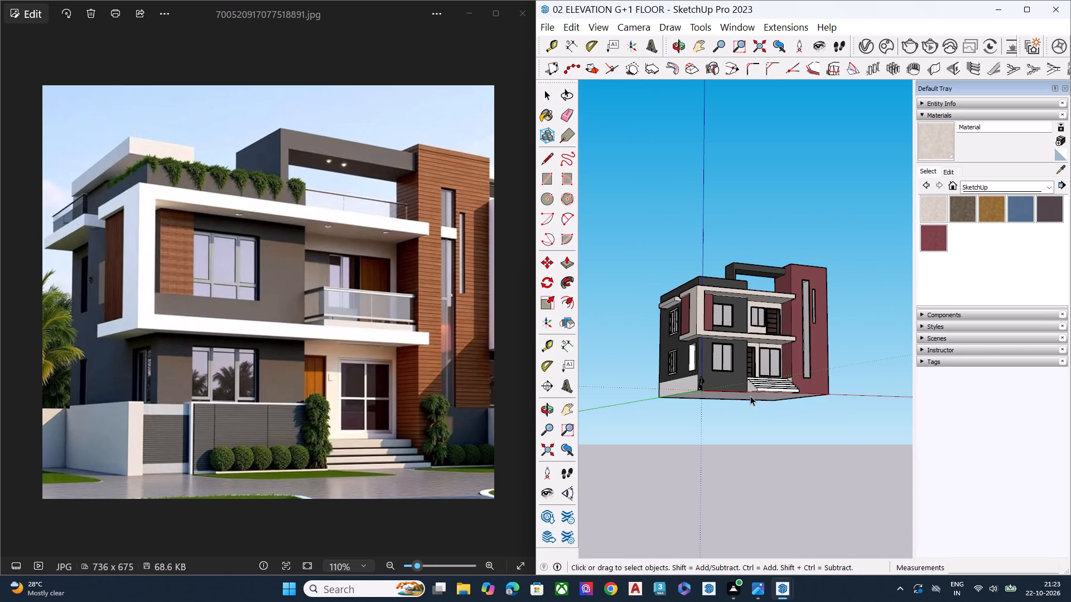
left_click(751, 404)
scroll(790, 231, "down", 2)
scroll(788, 235, "up", 1)
scroll(787, 239, "down", 2)
scroll(824, 237, "up", 7)
scroll(726, 317, "down", 5)
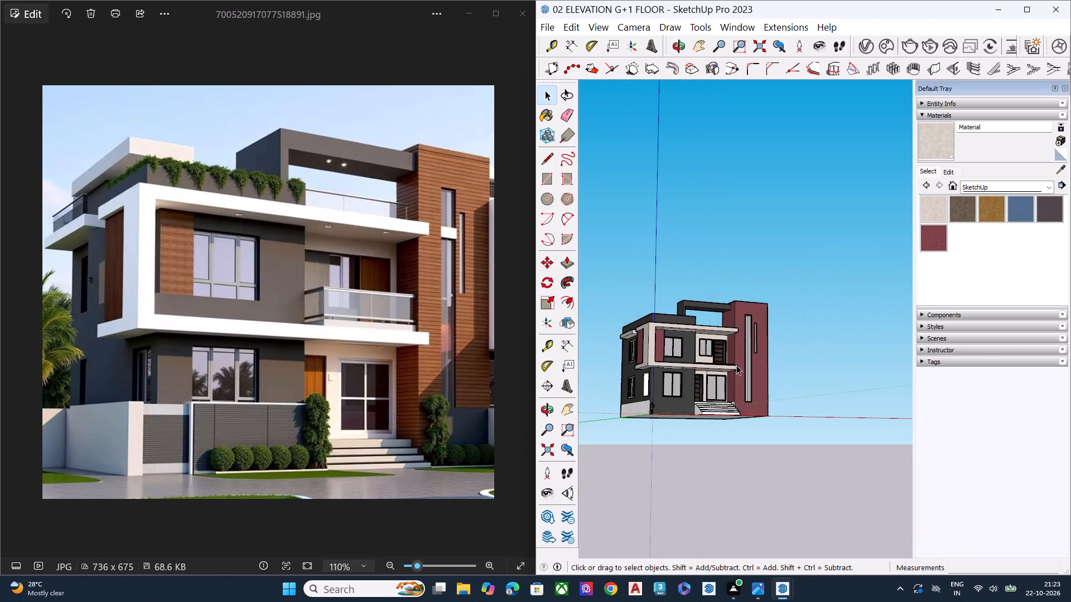
middle_click_drag(734, 381, 677, 469)
scroll(636, 438, "up", 5)
scroll(656, 415, "down", 1)
scroll(661, 411, "up", 3)
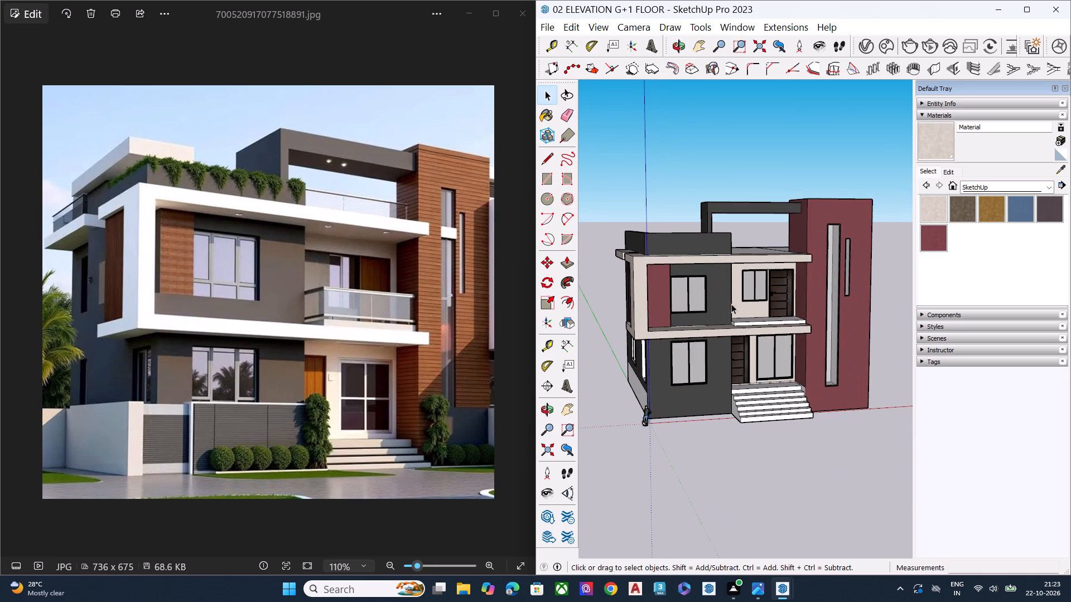
middle_click_drag(785, 284, 786, 494)
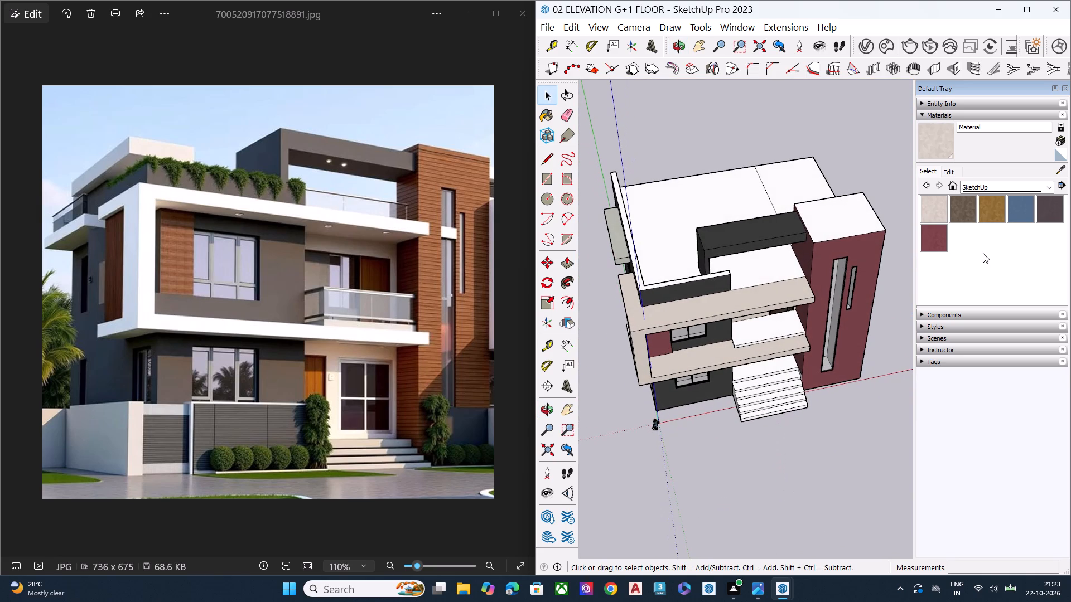
Paint the faces of the projecting sunshade above the side wall's first-floor window light beige.
left_click(927, 142)
middle_click_drag(621, 278, 790, 178)
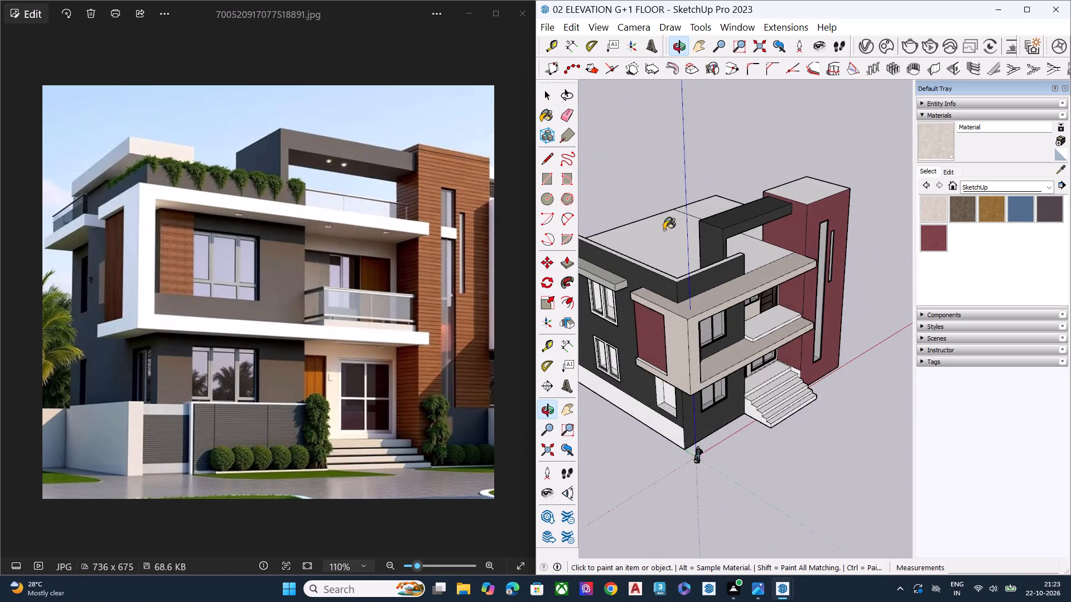
scroll(626, 235, "up", 2)
scroll(662, 258, "down", 4)
middle_click_drag(575, 344, 595, 327)
scroll(768, 331, "down", 1)
scroll(768, 331, "up", 1)
scroll(771, 336, "down", 2)
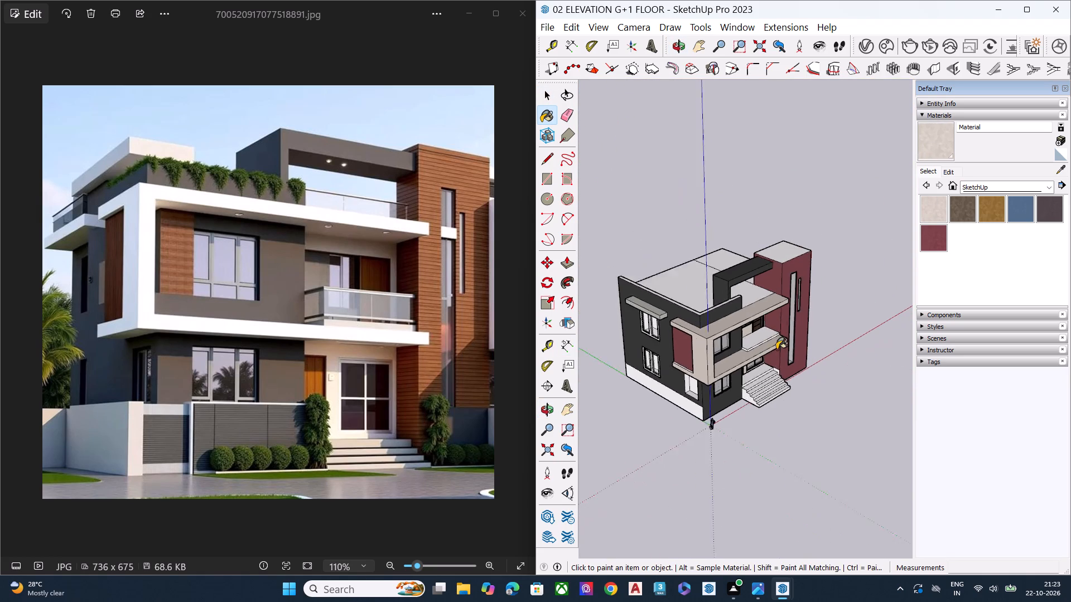
scroll(776, 349, "down", 3)
middle_click_drag(651, 337, 734, 234)
scroll(723, 242, "up", 5)
scroll(644, 308, "down", 2)
scroll(644, 309, "up", 2)
scroll(641, 318, "down", 1)
scroll(640, 323, "up", 8)
left_click(682, 329)
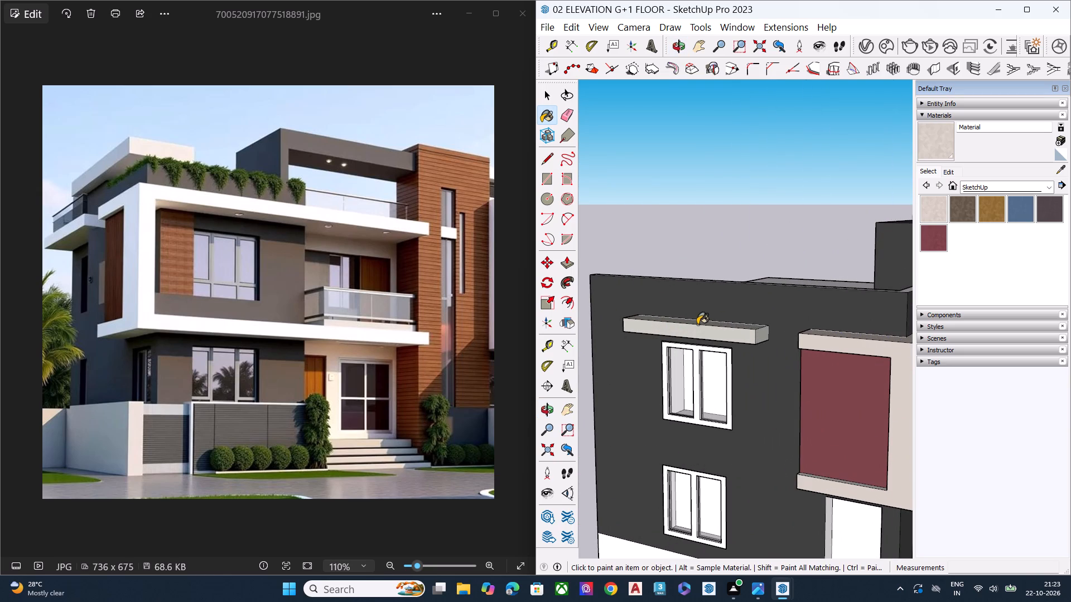
left_click(699, 324)
middle_click_drag(740, 361, 750, 477)
scroll(757, 441, "up", 6)
scroll(746, 343, "down", 2)
scroll(746, 341, "up", 1)
scroll(744, 338, "down", 1)
scroll(744, 338, "up", 1)
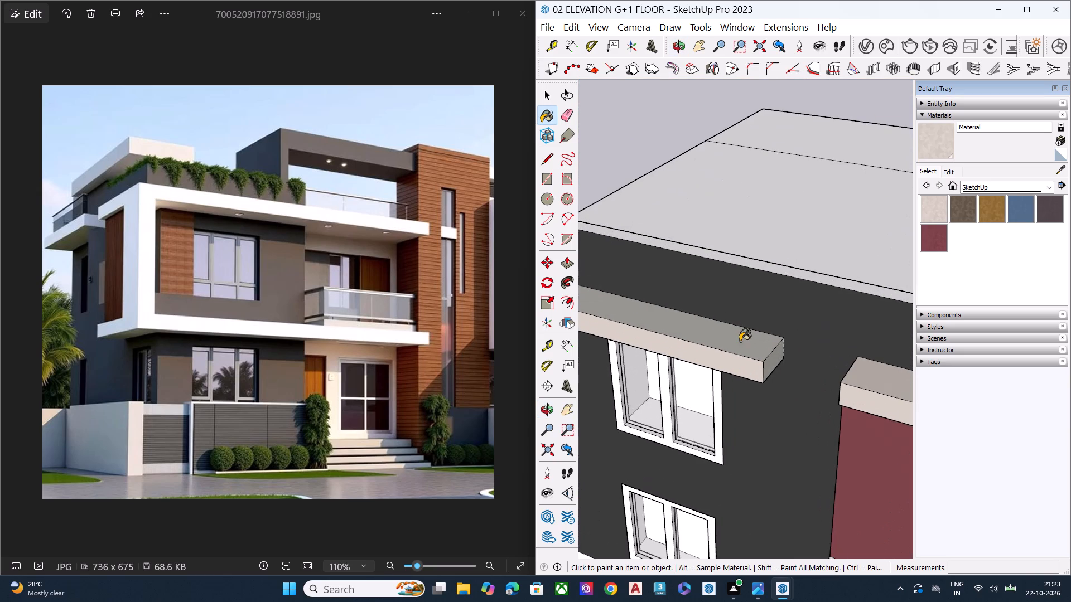
left_click(740, 341)
left_click(771, 362)
middle_click_drag(772, 348, 841, 84)
scroll(840, 89, "up", 1)
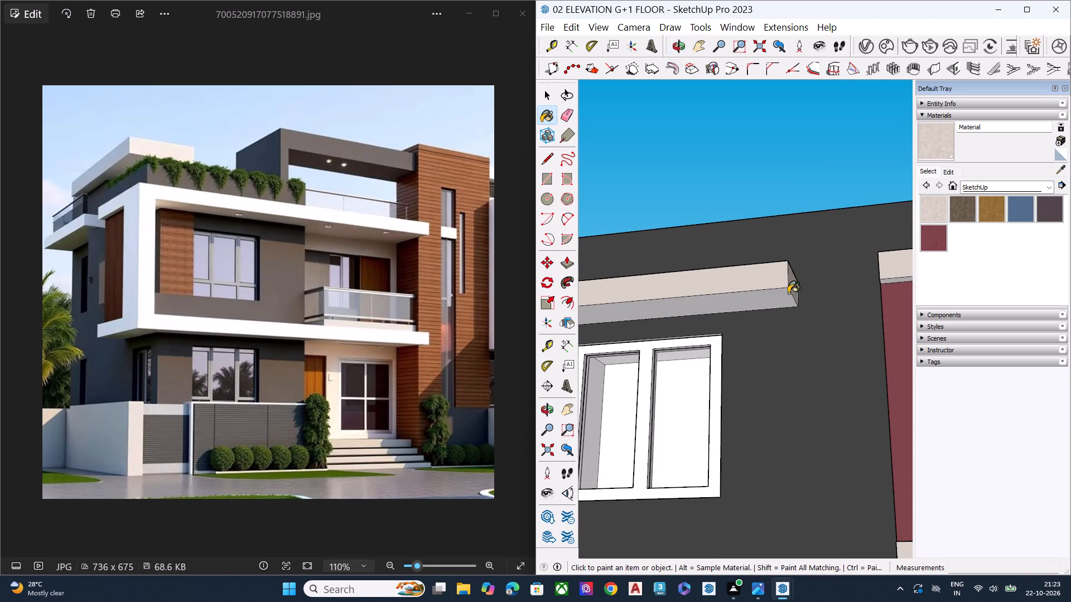
left_click(788, 293)
key("space")
Paint the dark grey side wall and the front face of the roof parapet light beige.
scroll(735, 274, "down", 4)
scroll(741, 271, "up", 1)
scroll(741, 271, "down", 3)
left_click(773, 315)
scroll(713, 285, "down", 11)
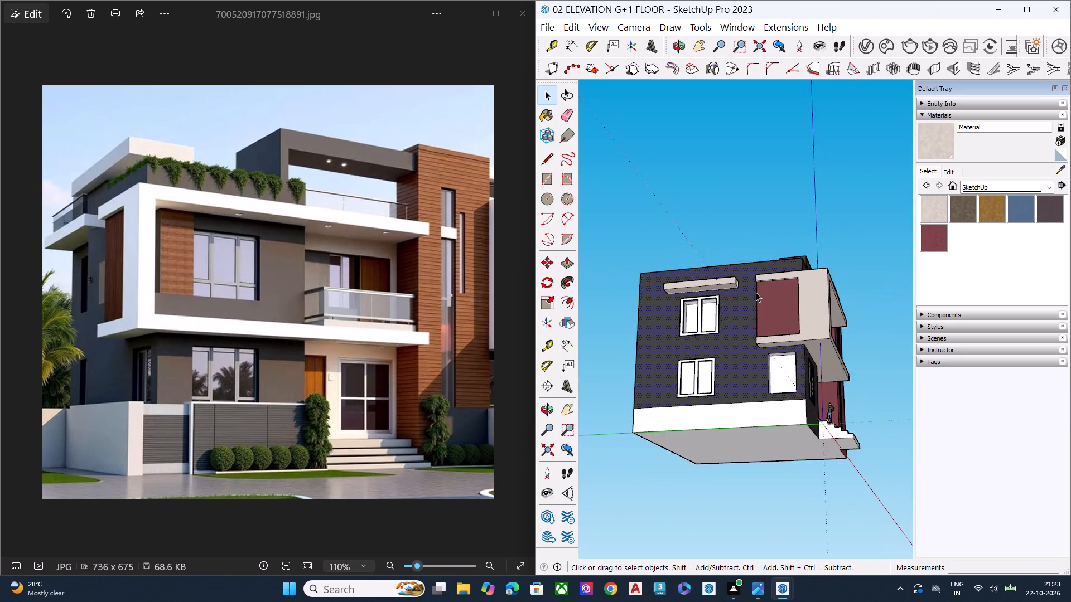
middle_click_drag(763, 318, 684, 444)
key("space")
left_click(848, 215)
left_click(939, 211)
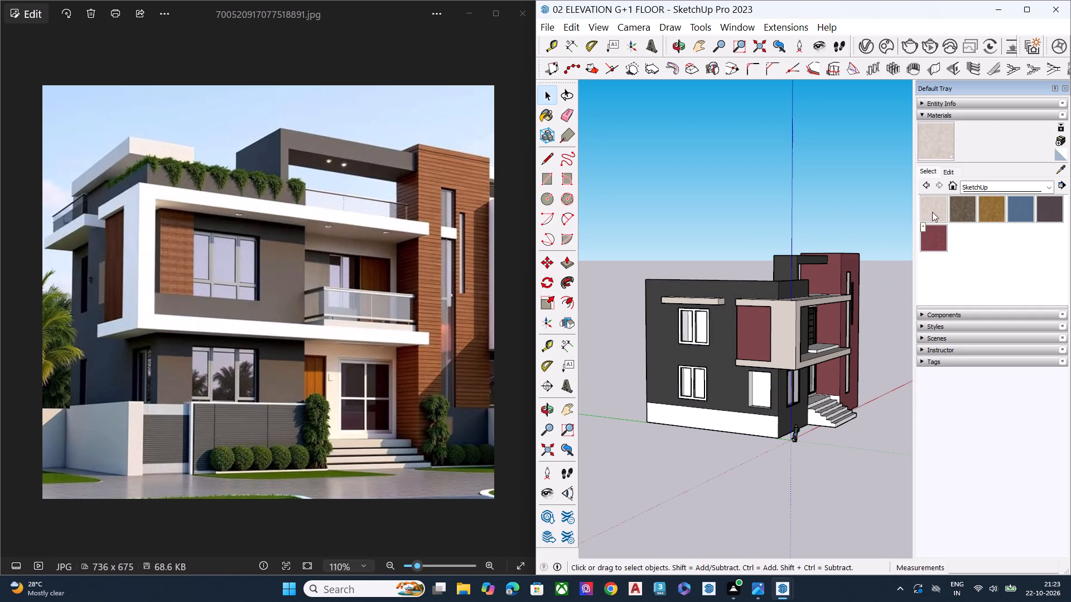
left_click(727, 320)
middle_click_drag(802, 319, 641, 333)
scroll(768, 299, "up", 7)
left_click(771, 297)
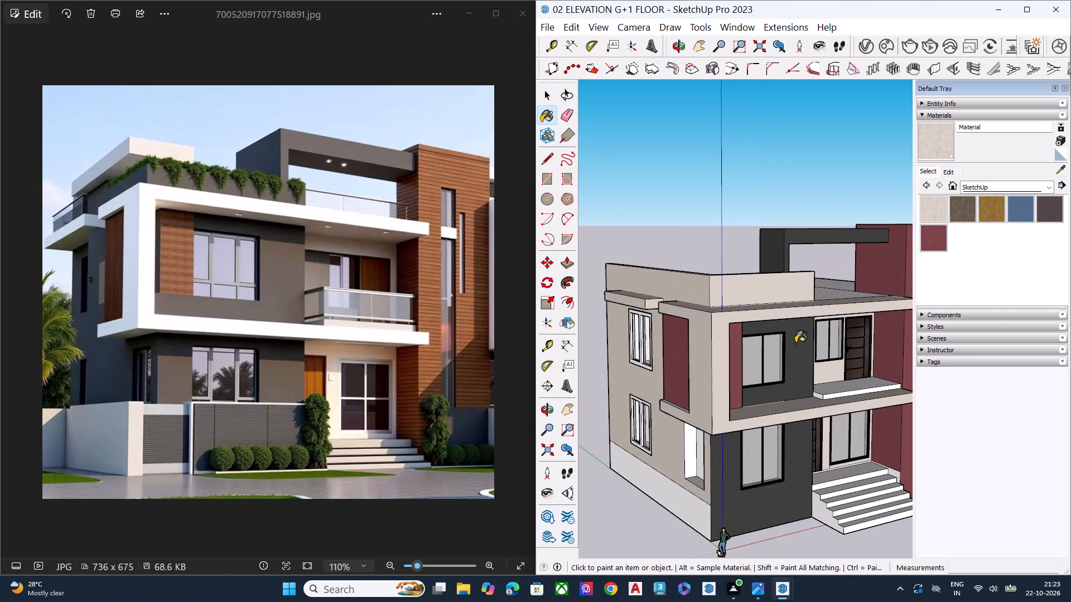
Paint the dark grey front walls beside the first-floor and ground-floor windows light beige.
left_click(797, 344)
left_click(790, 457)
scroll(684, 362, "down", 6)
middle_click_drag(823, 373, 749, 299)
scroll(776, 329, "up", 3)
Undo the light beige painting of the front walls, the roof parapet and the side wall.
key("ctrl+z")
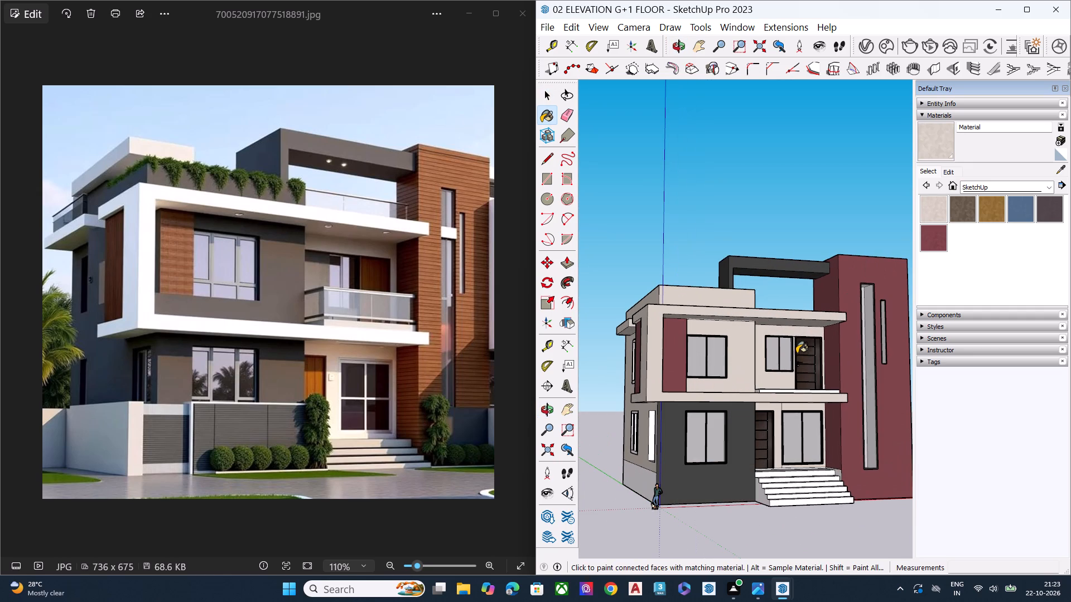
key("ctrl+z")
key("ctrl+z")
key("ctrl+z")
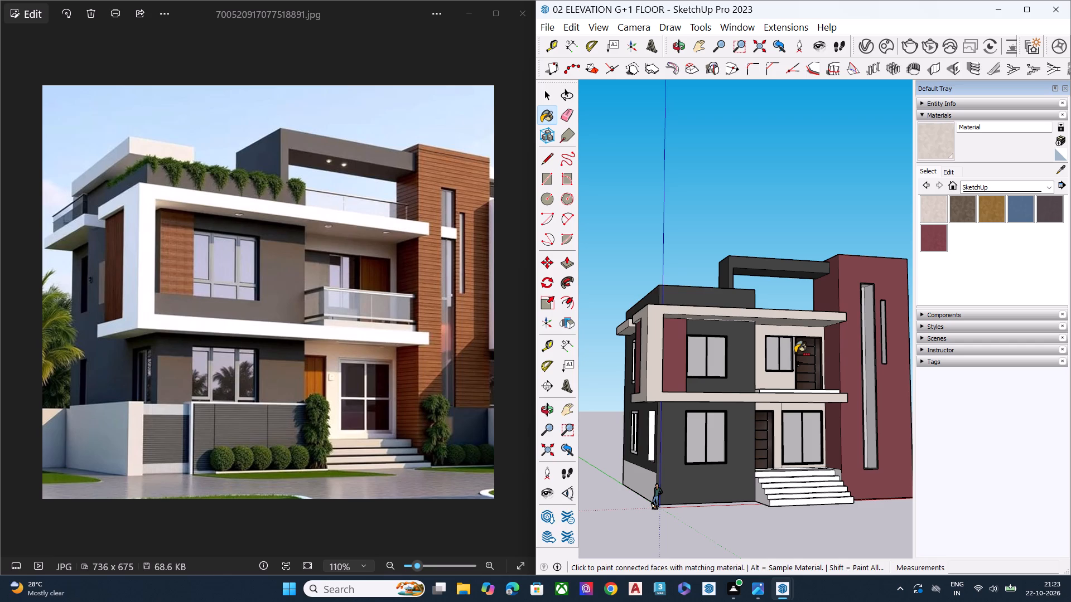
key("space")
left_click(711, 542)
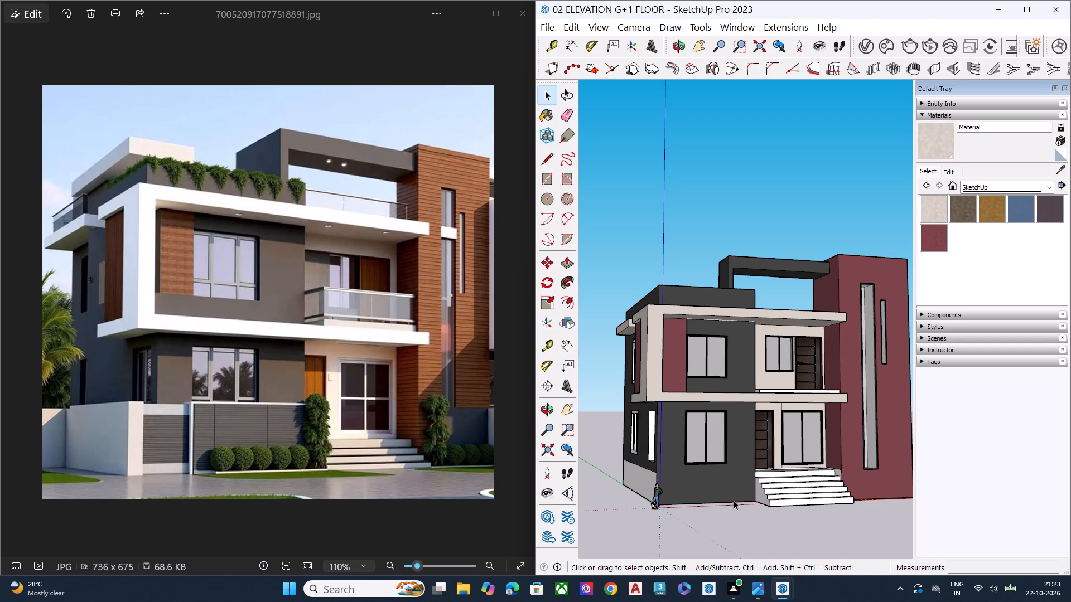
Delete the edge that separates the white base strip from the dark wall above it on the side wall.
middle_click_drag(734, 500, 870, 419)
scroll(674, 453, "up", 4)
scroll(663, 456, "down", 1)
scroll(663, 456, "up", 3)
left_click(677, 445)
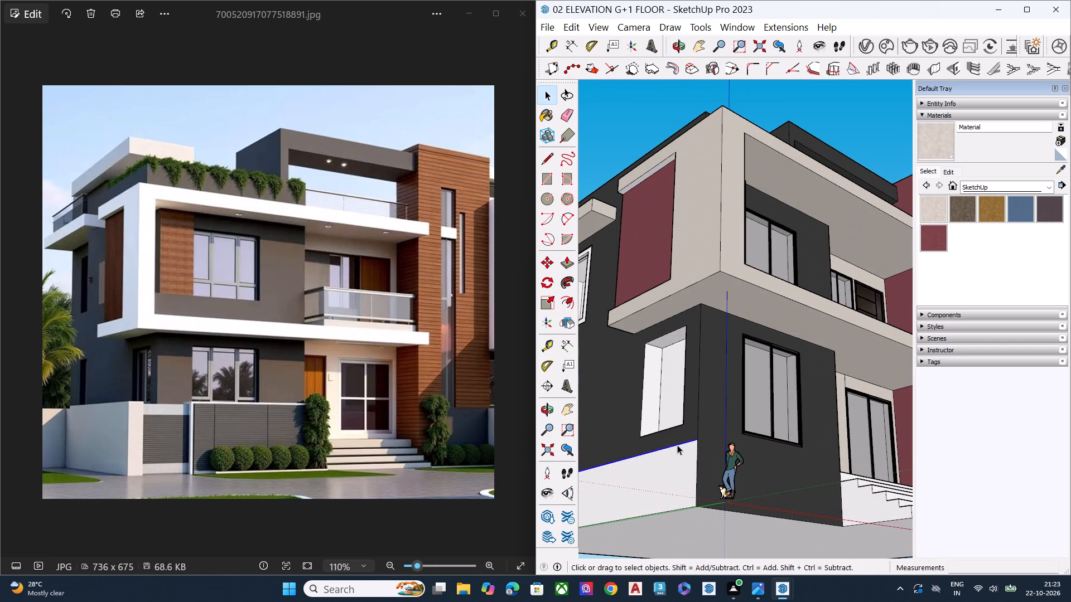
key("Print")
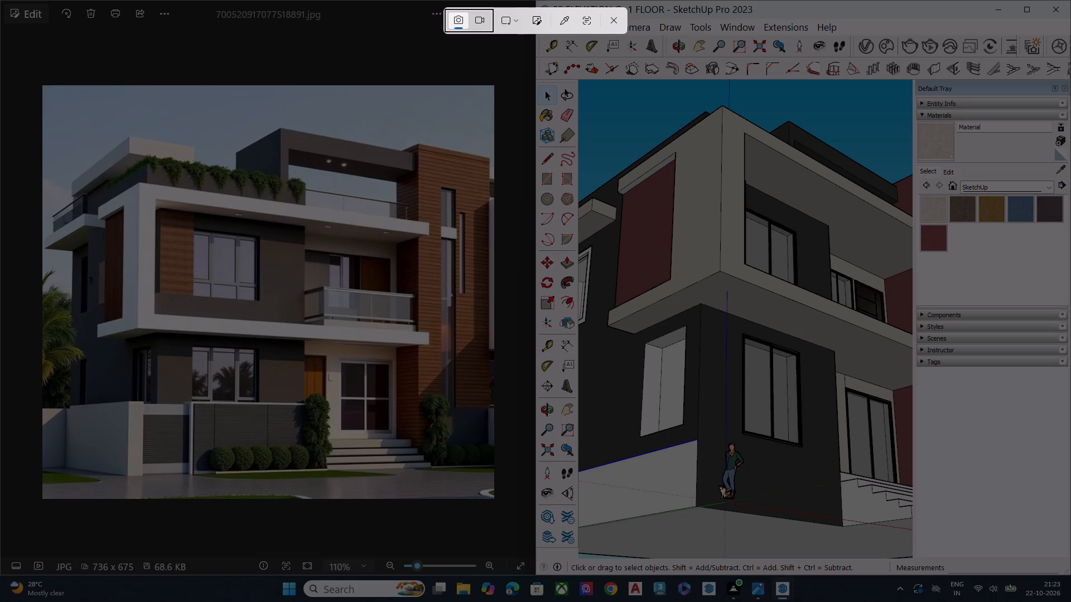
left_click(616, 24)
key("Delete")
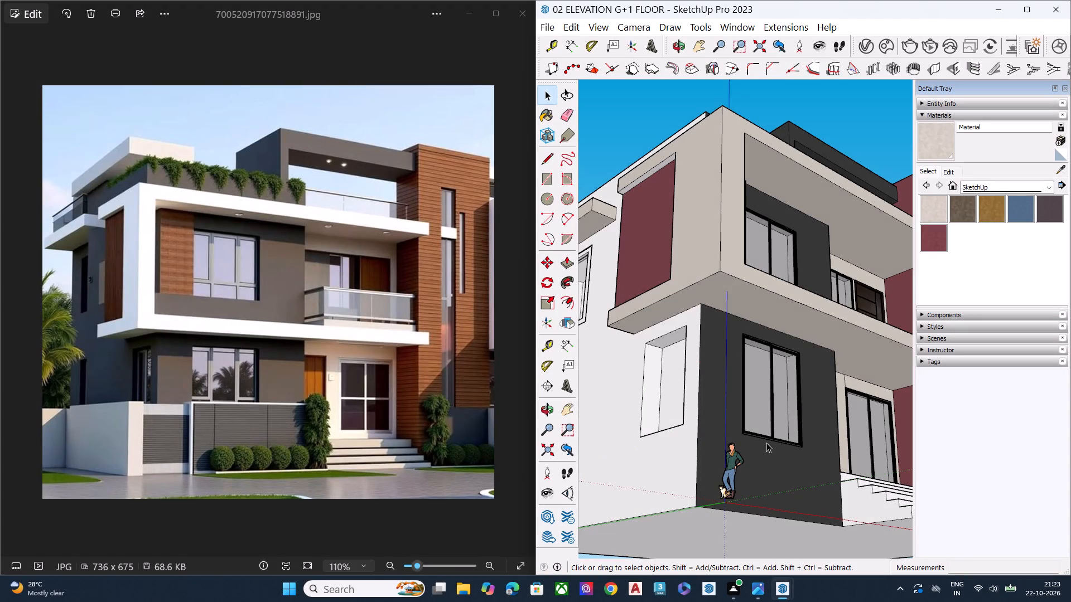
key("space")
Paint the whole side wall with the dark purplish-grey Material5.
left_click(1049, 203)
left_click(622, 392)
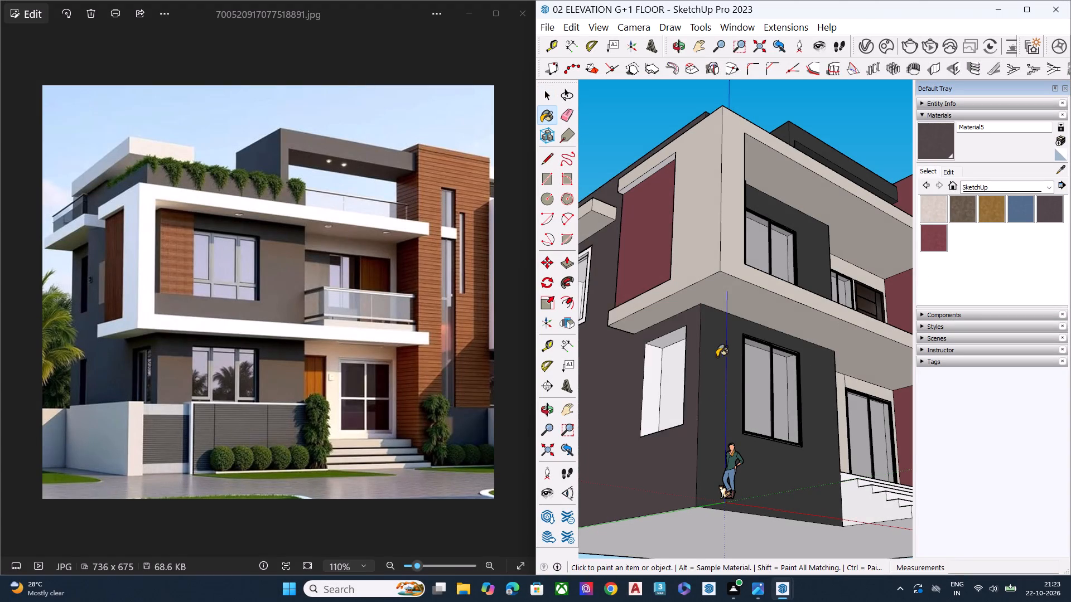
scroll(721, 354, "down", 4)
scroll(722, 354, "up", 1)
scroll(722, 354, "down", 3)
middle_click_drag(741, 354, 698, 507)
scroll(751, 243, "up", 1)
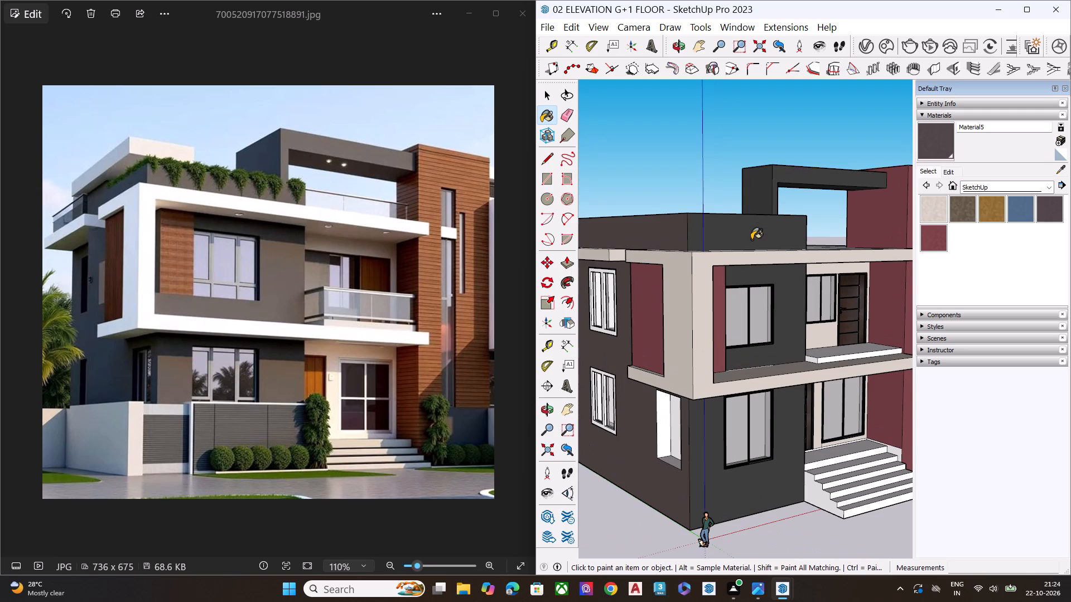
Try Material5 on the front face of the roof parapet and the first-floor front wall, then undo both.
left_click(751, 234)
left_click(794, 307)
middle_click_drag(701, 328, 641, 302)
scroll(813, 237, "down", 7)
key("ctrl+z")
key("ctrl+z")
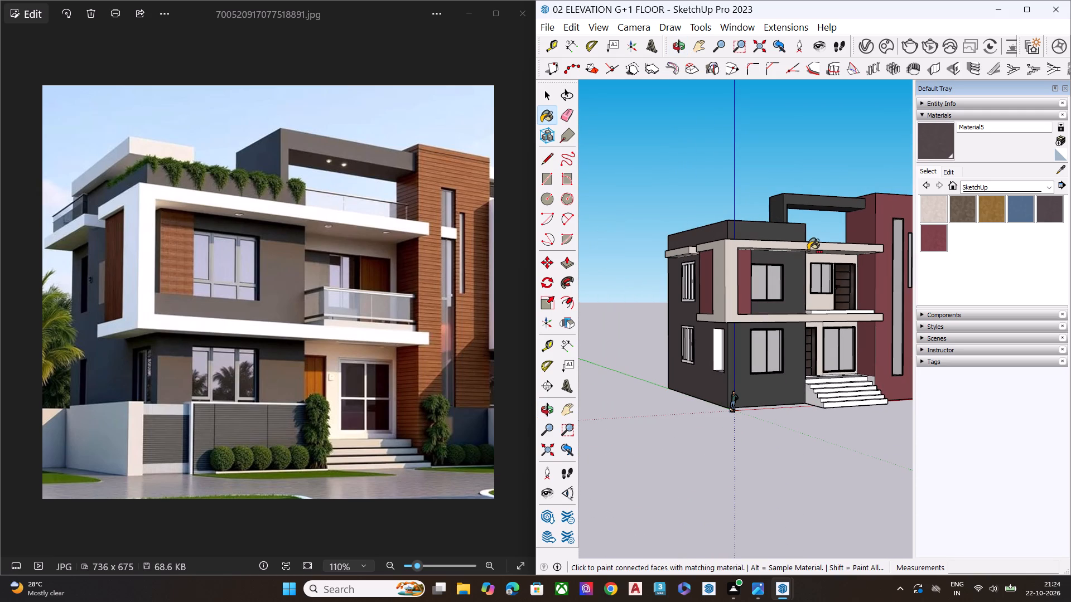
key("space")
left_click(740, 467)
Examine the repainted side wall and the front of the house from several angles, including below.
middle_click_drag(741, 366, 907, 260)
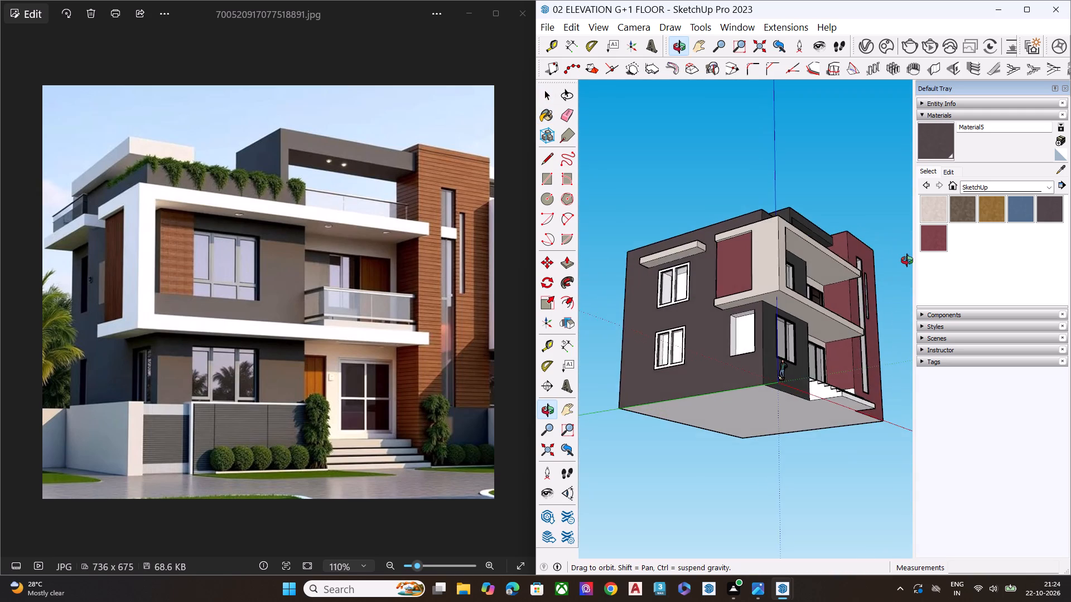
middle_click_drag(907, 260, 654, 407)
scroll(736, 357, "down", 2)
scroll(729, 358, "up", 1)
scroll(717, 361, "down", 1)
scroll(717, 362, "up", 1)
scroll(716, 362, "down", 3)
middle_click_drag(759, 385, 884, 297)
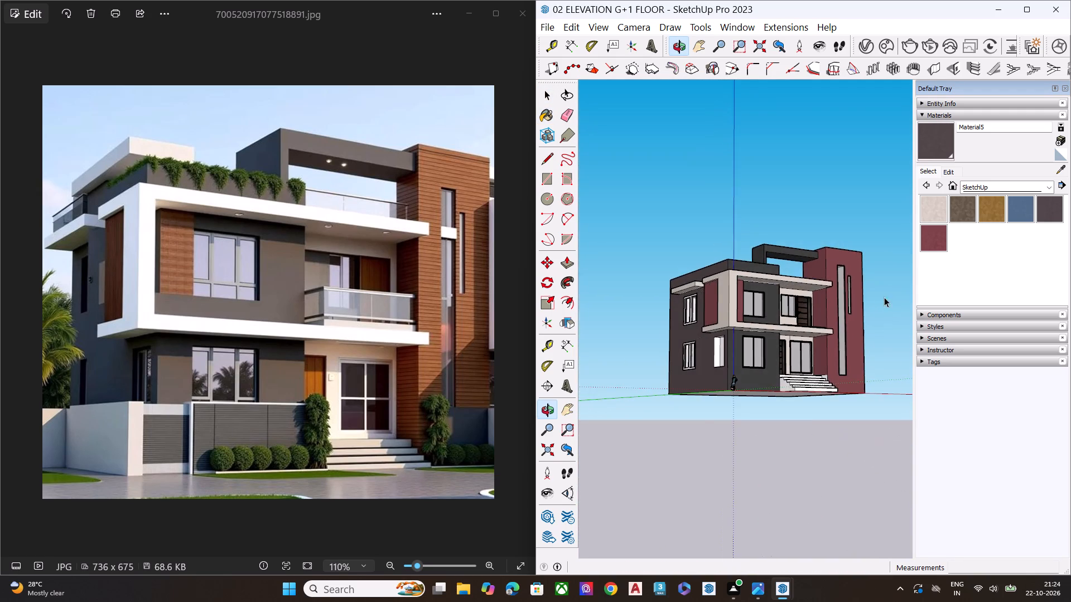
scroll(848, 380, "up", 8)
scroll(840, 396, "down", 1)
scroll(840, 396, "up", 3)
scroll(840, 397, "down", 3)
middle_click_drag(652, 380, 769, 352)
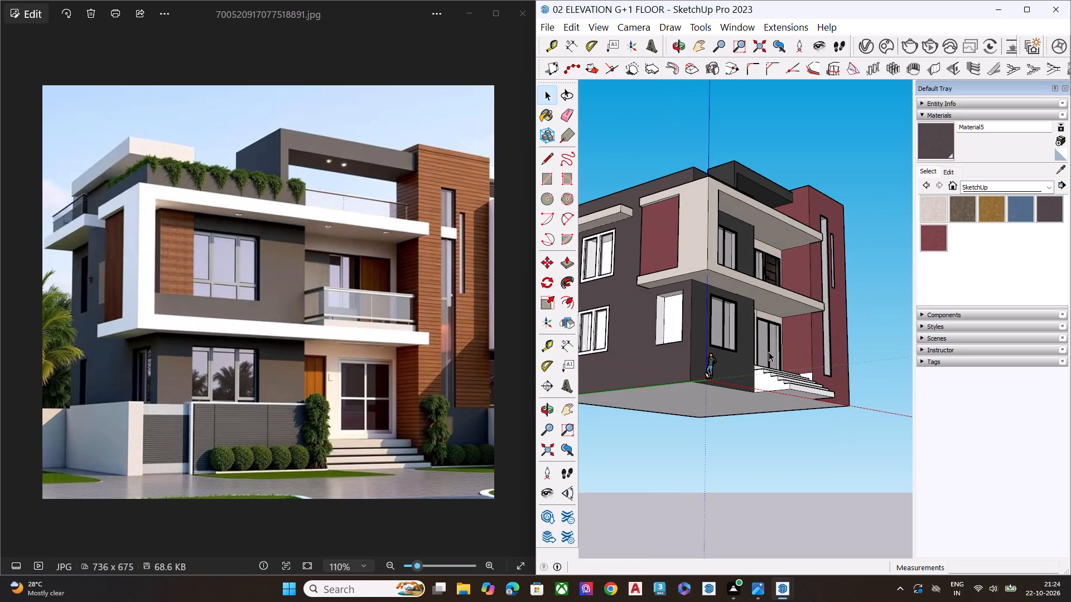
scroll(620, 352, "up", 2)
scroll(611, 345, "down", 1)
scroll(610, 344, "up", 5)
scroll(616, 340, "down", 1)
scroll(618, 338, "up", 1)
scroll(722, 322, "down", 8)
Copy the ground-floor side window about 25' along the wall to the empty opening near the front corner.
middle_click_drag(631, 342, 725, 402)
scroll(700, 342, "up", 9)
scroll(672, 309, "down", 1)
scroll(672, 309, "up", 3)
scroll(681, 329, "down", 1)
scroll(681, 329, "up", 1)
scroll(681, 329, "down", 1)
scroll(681, 329, "up", 3)
left_click(674, 333)
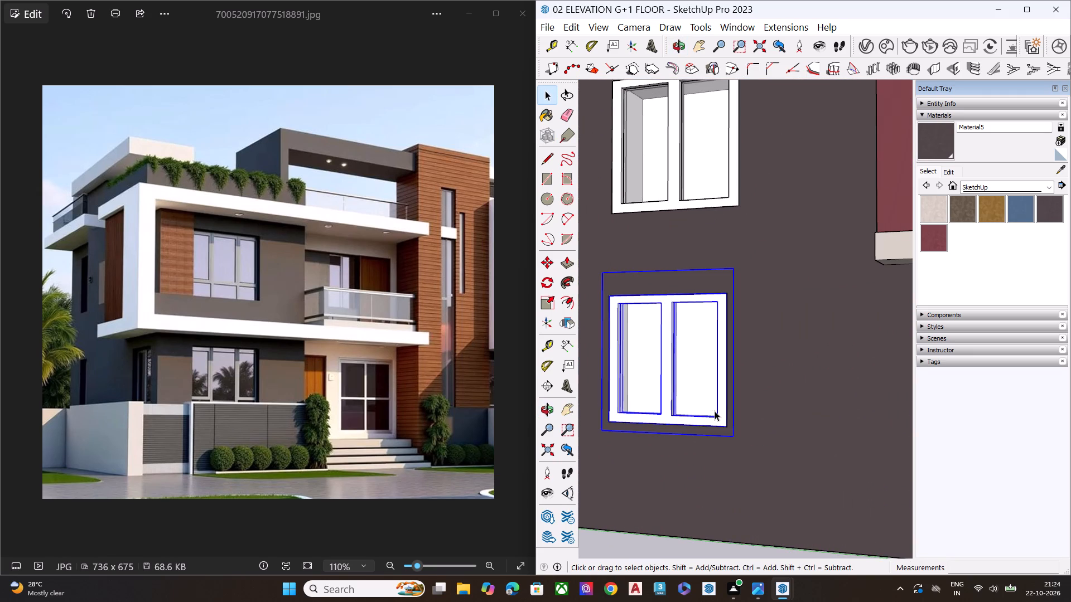
key("m")
left_click(725, 427)
scroll(596, 314, "down", 6)
scroll(591, 314, "up", 1)
scroll(591, 314, "down", 2)
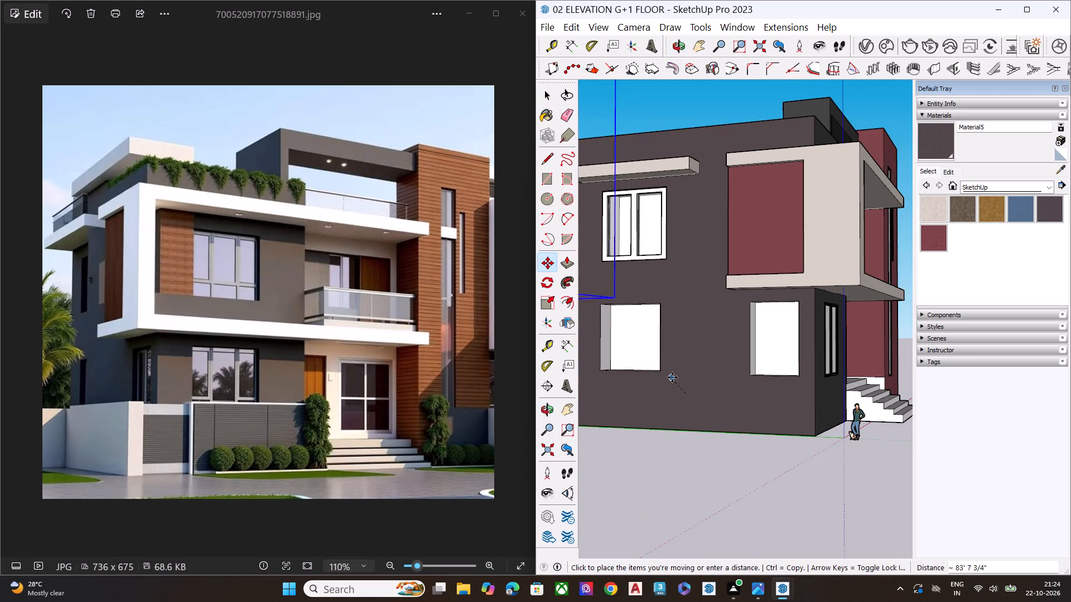
scroll(791, 382, "up", 7)
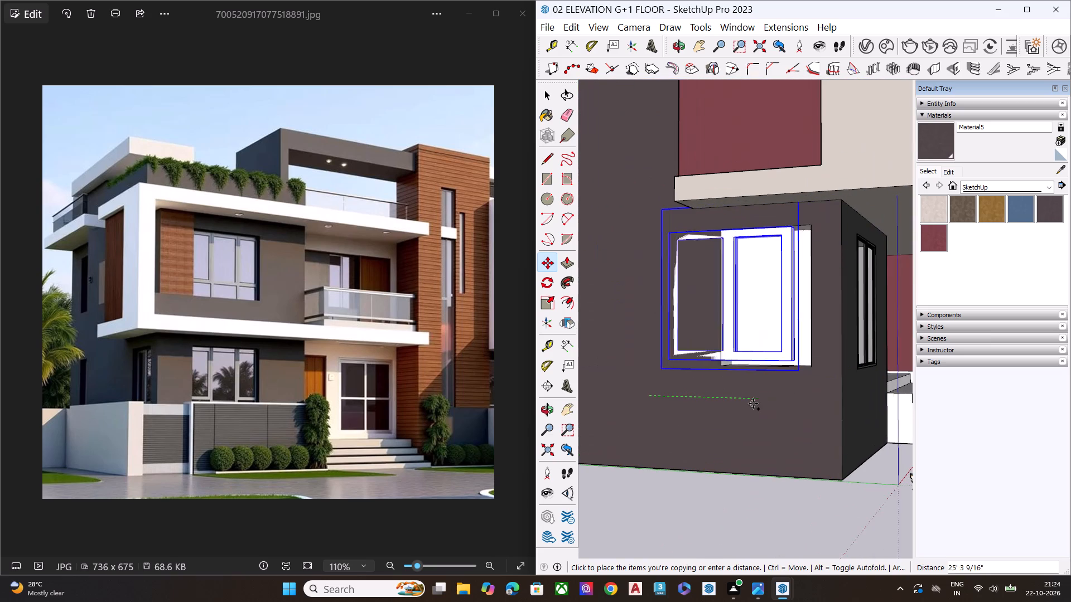
left_click(759, 402)
Move the copied window about 9 5/8" so its lower corner meets the opening's lower front corner.
scroll(827, 355, "up", 6)
scroll(835, 366, "down", 1)
scroll(835, 367, "up", 4)
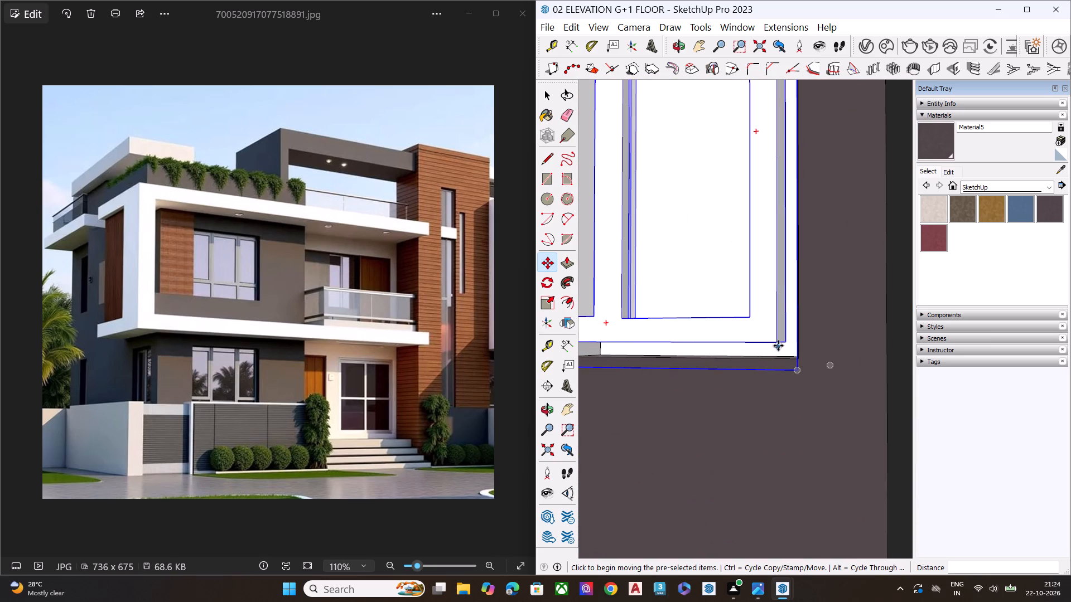
left_click(777, 343)
left_click(794, 360)
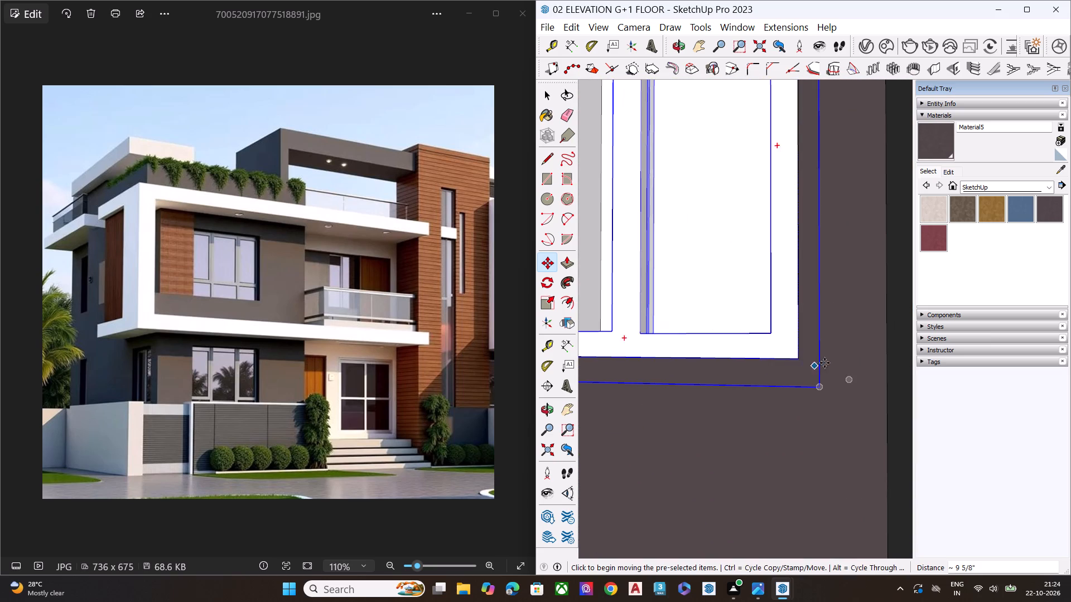
scroll(829, 366, "down", 7)
scroll(856, 393, "up", 1)
scroll(856, 393, "down", 2)
scroll(857, 394, "up", 1)
Narrow the copied window by a scale of about 0.69 and fine-tune its width to the opening's rear edge.
middle_click_drag(768, 368, 803, 378)
key("a")
scroll(726, 312, "up", 2)
scroll(732, 315, "down", 1)
scroll(733, 315, "up", 2)
key("s")
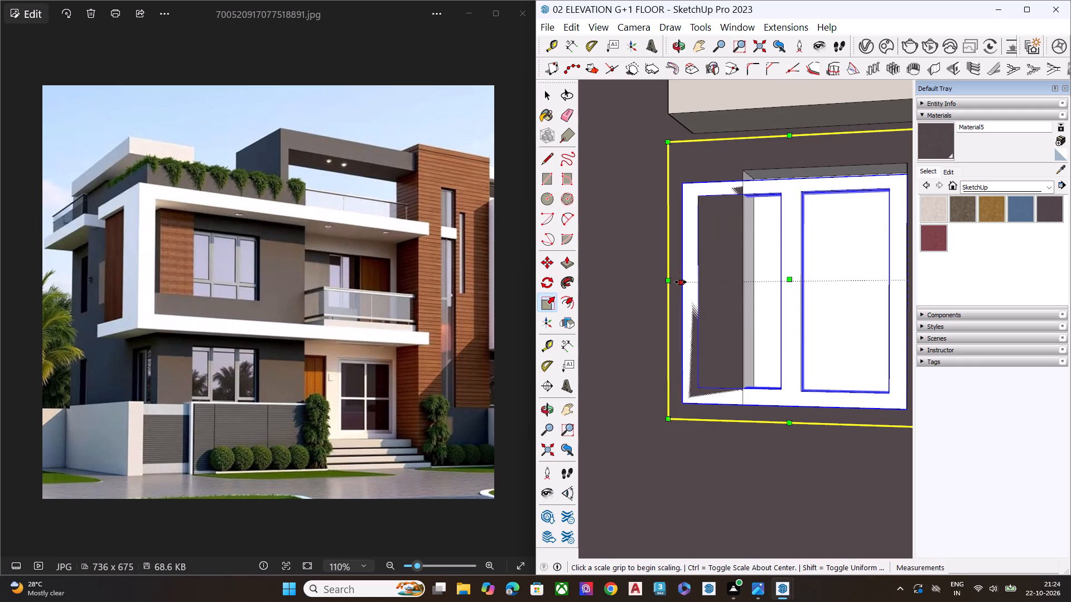
left_click(681, 282)
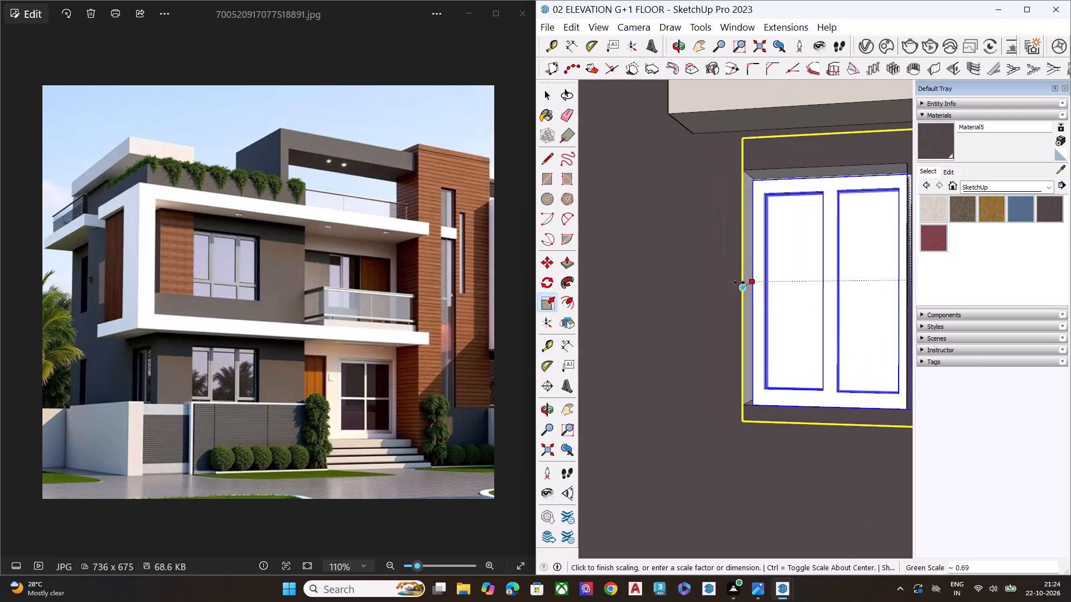
left_click(740, 283)
scroll(751, 270, "up", 7)
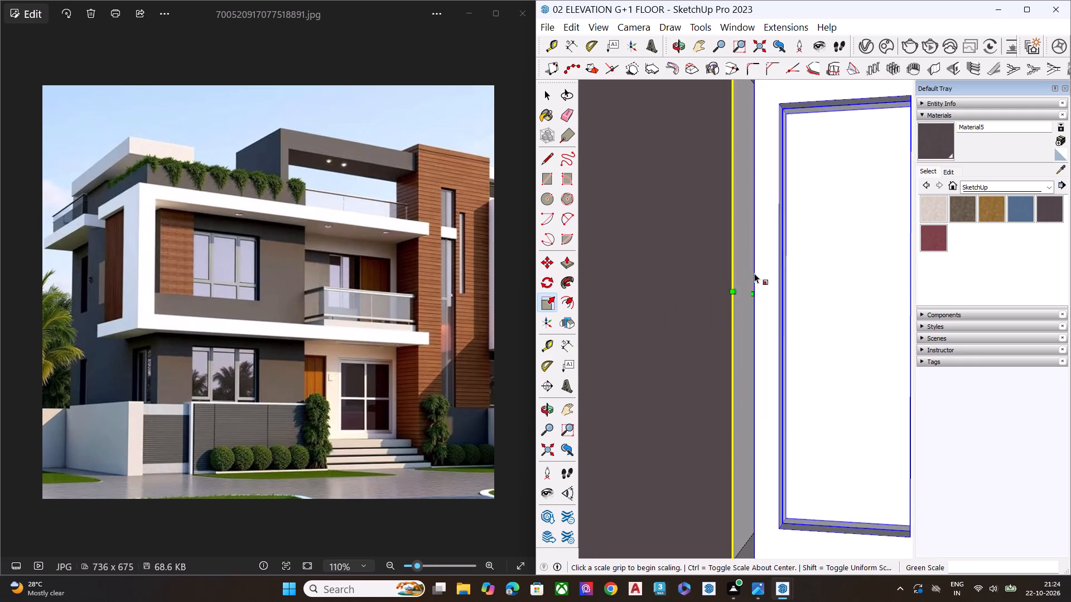
middle_click_drag(754, 273, 735, 361)
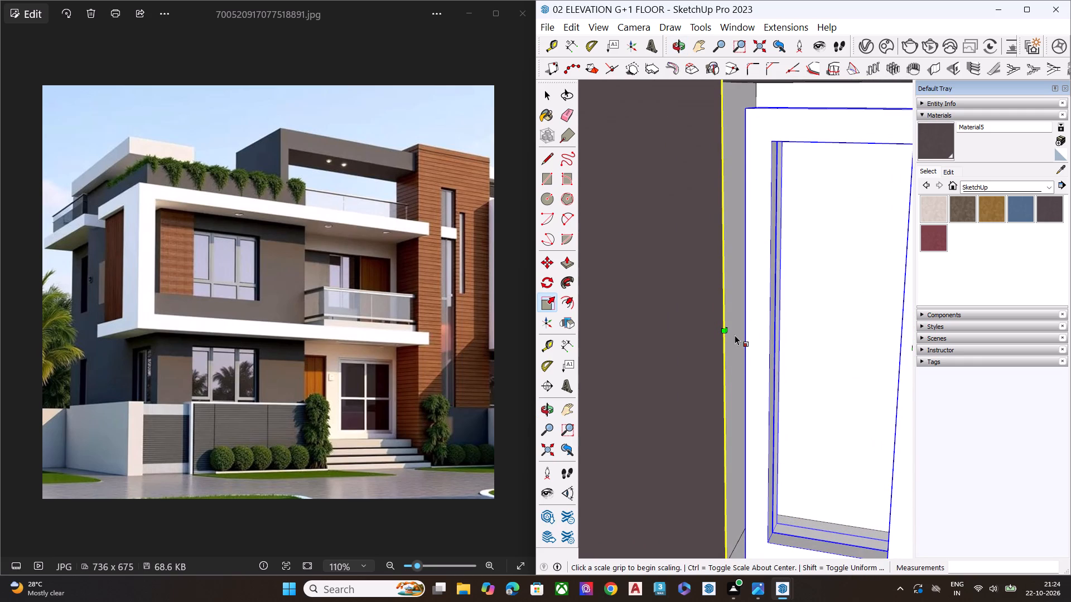
middle_click_drag(736, 337, 797, 392)
left_click(751, 304)
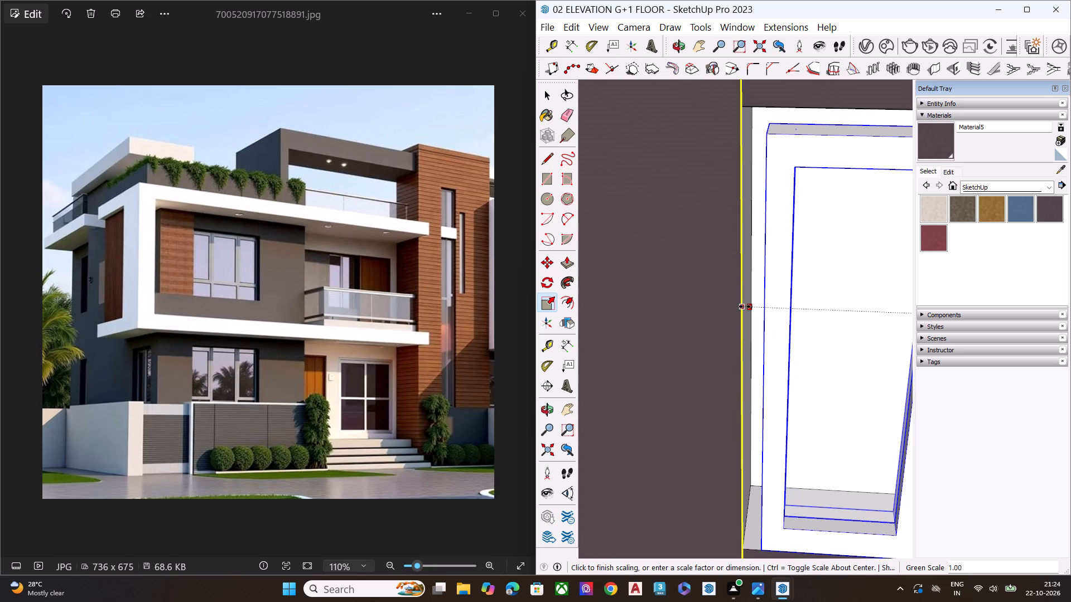
left_click(730, 306)
scroll(638, 304, "down", 6)
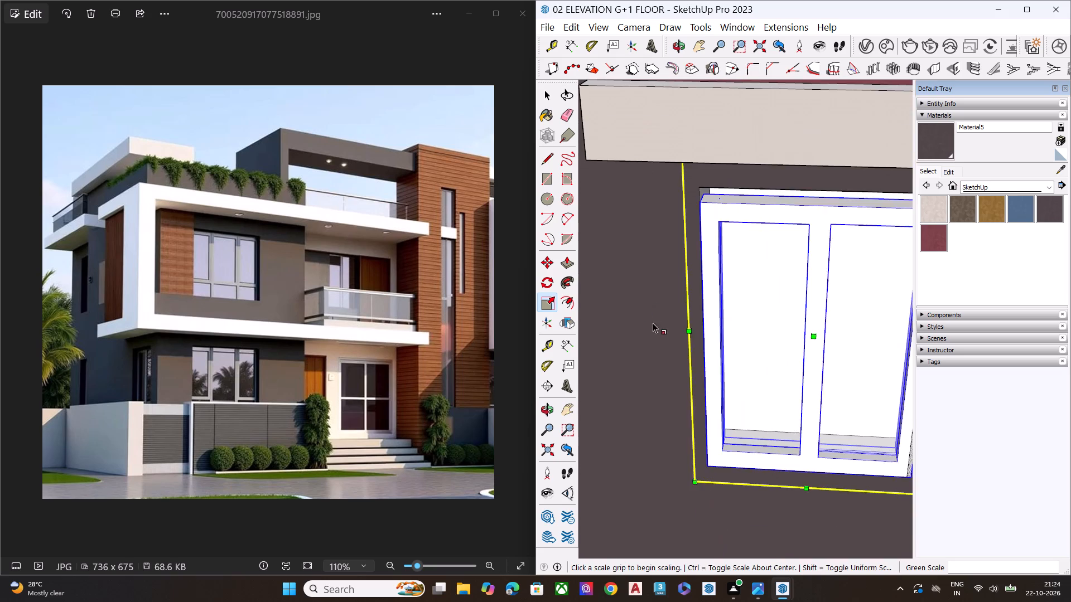
Scale the window's front-corner side inward to about 0.97 so its width fits the opening.
middle_click_drag(754, 334, 752, 298)
middle_click_drag(790, 295, 791, 191)
scroll(781, 377, "down", 4)
scroll(779, 408, "up", 1)
scroll(779, 409, "down", 5)
scroll(777, 200, "up", 4)
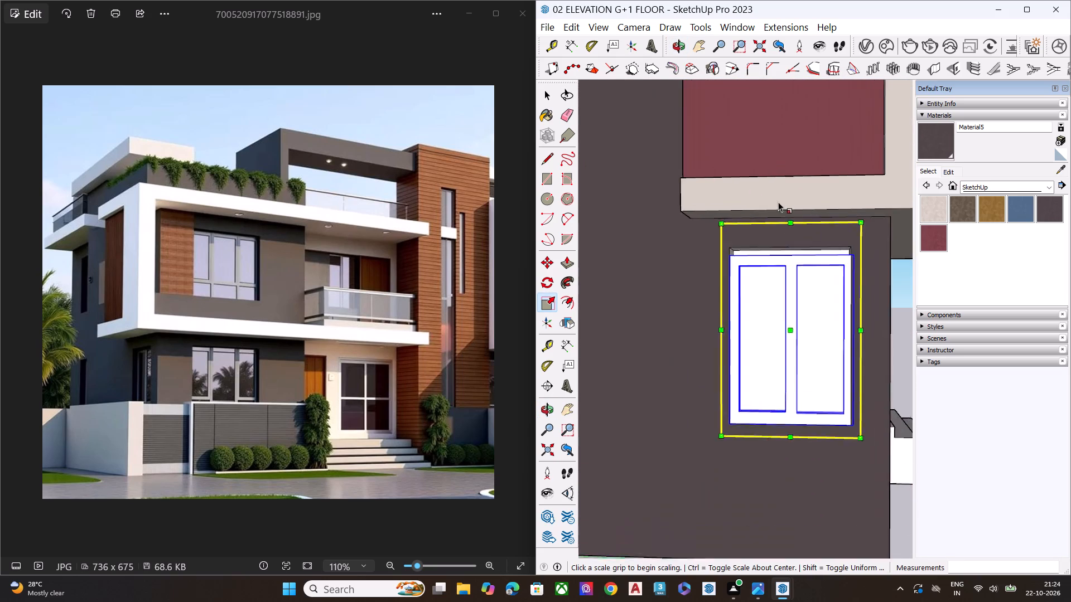
scroll(778, 202, "up", 6)
middle_click_drag(809, 245, 761, 185)
scroll(747, 173, "up", 2)
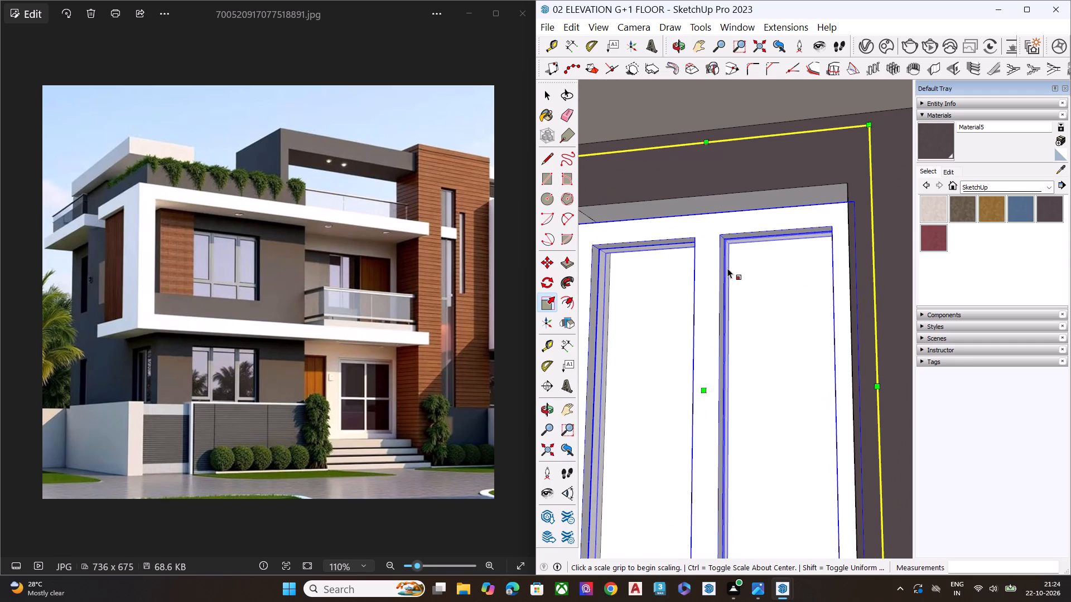
scroll(727, 268, "down", 7)
middle_click_drag(742, 312, 792, 392)
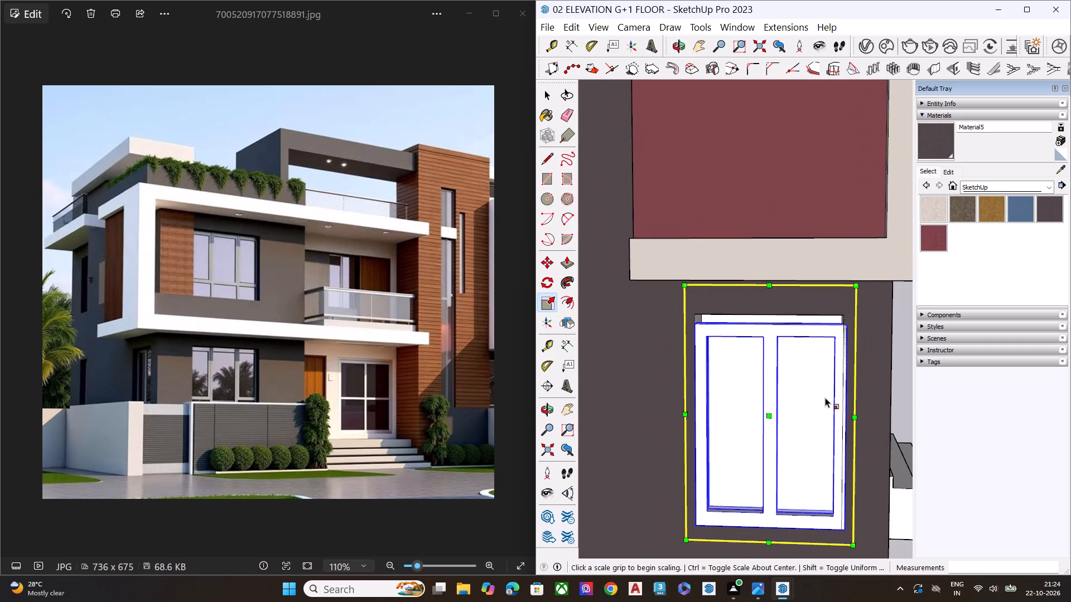
scroll(836, 405, "up", 6)
left_click(862, 405)
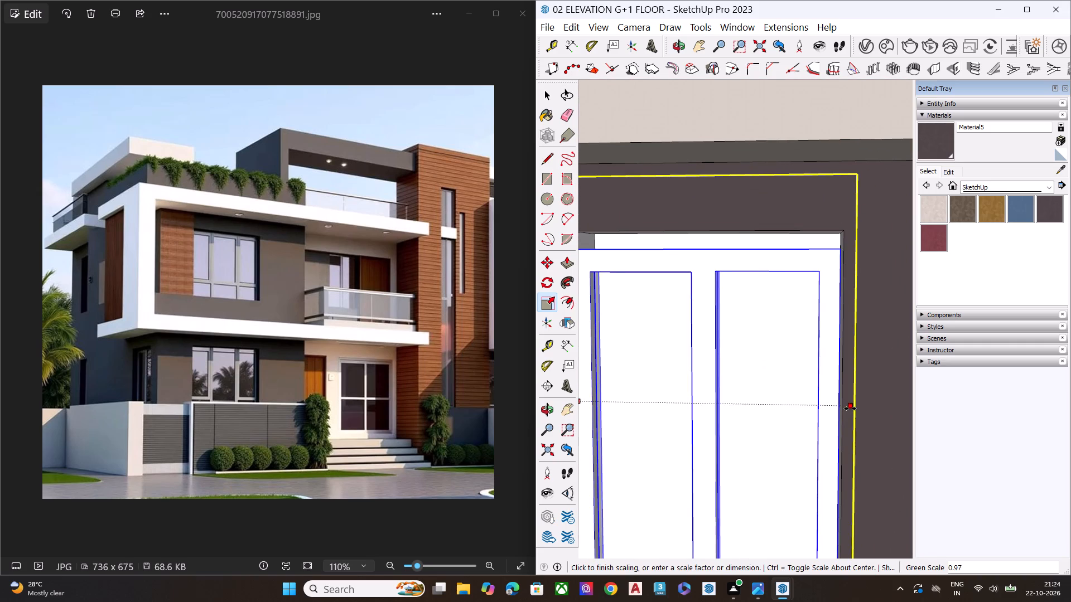
left_click(852, 409)
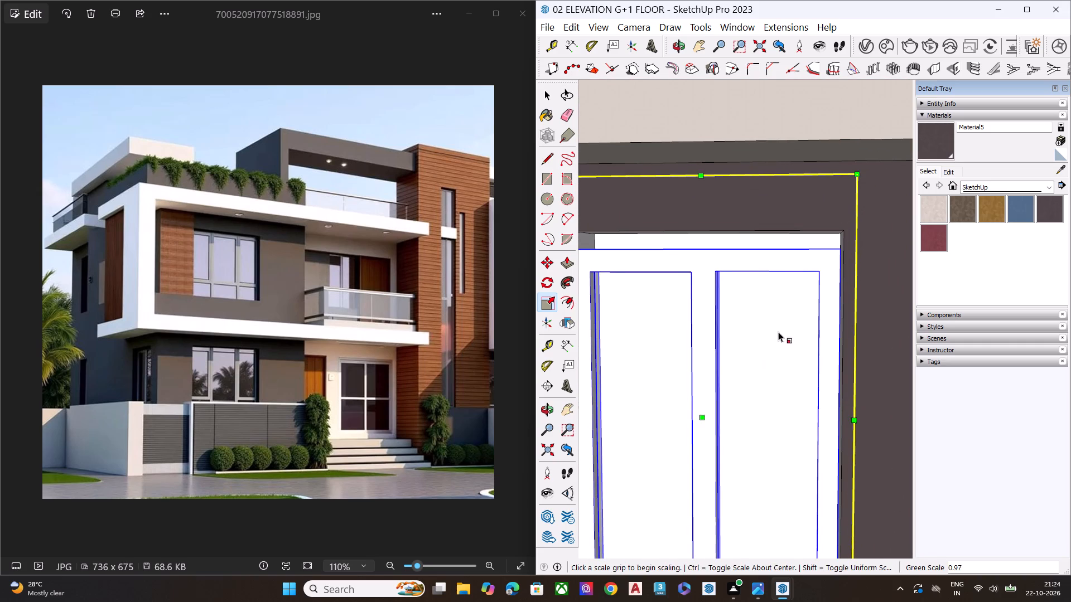
Move the window about 5 3/16" up so its upper corner meets the opening's upper front corner.
key("space")
key("m")
scroll(839, 252, "up", 1)
scroll(841, 251, "down", 3)
scroll(842, 250, "up", 6)
left_click(832, 251)
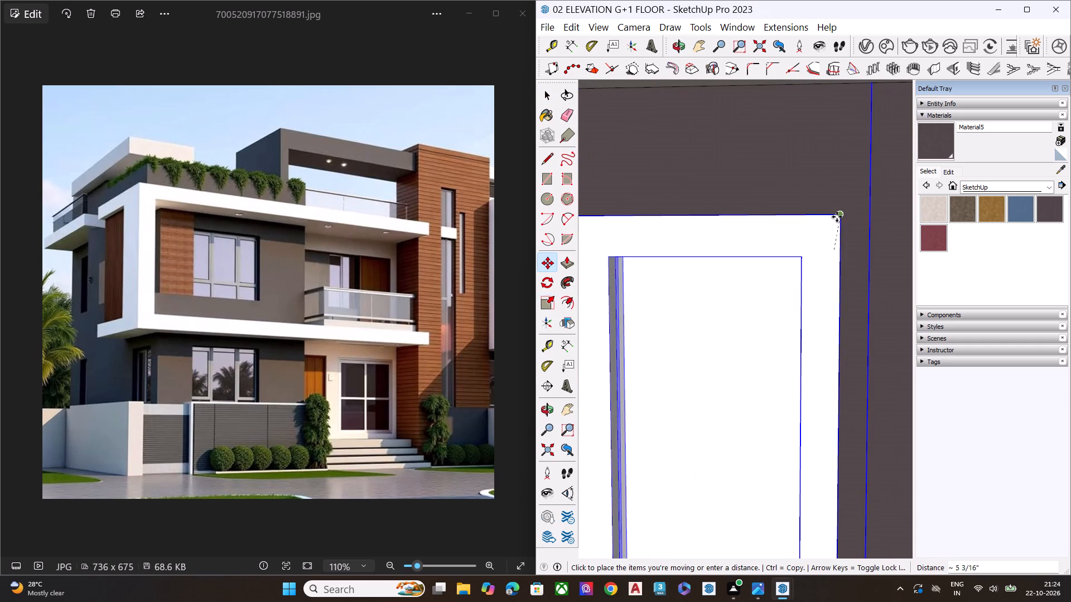
left_click(838, 215)
key("space")
scroll(809, 225, "down", 4)
scroll(809, 239, "up", 1)
scroll(809, 239, "down", 2)
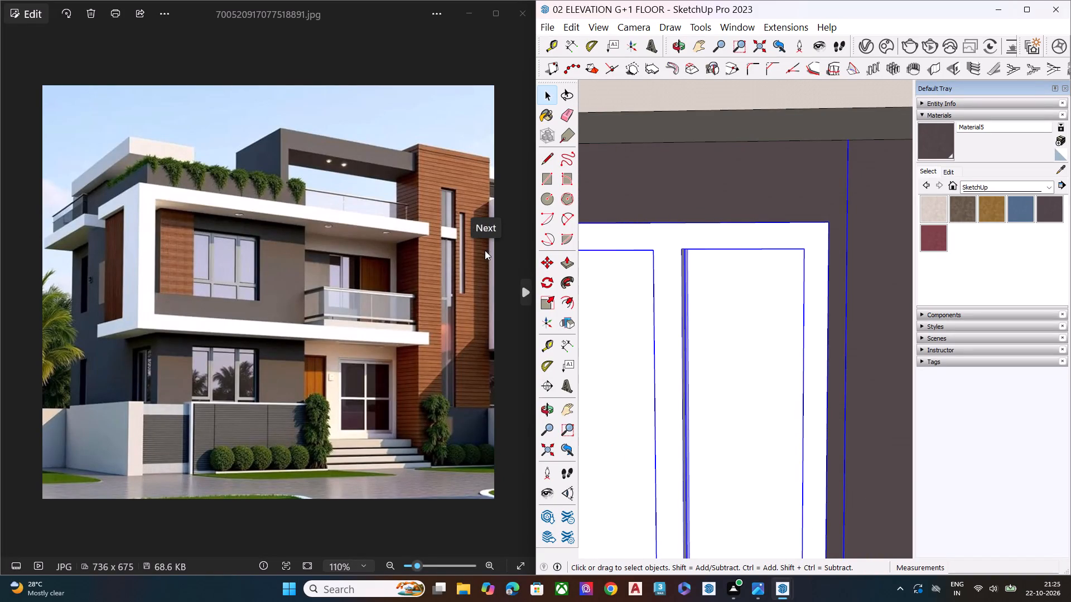
Stretch the window downward by a scale of about 1.03 to reach the bottom of the opening.
scroll(480, 271, "down", 5)
scroll(525, 356, "up", 1)
scroll(543, 376, "down", 2)
scroll(730, 323, "down", 8)
scroll(764, 357, "down", 2)
scroll(764, 357, "up", 3)
scroll(764, 357, "down", 4)
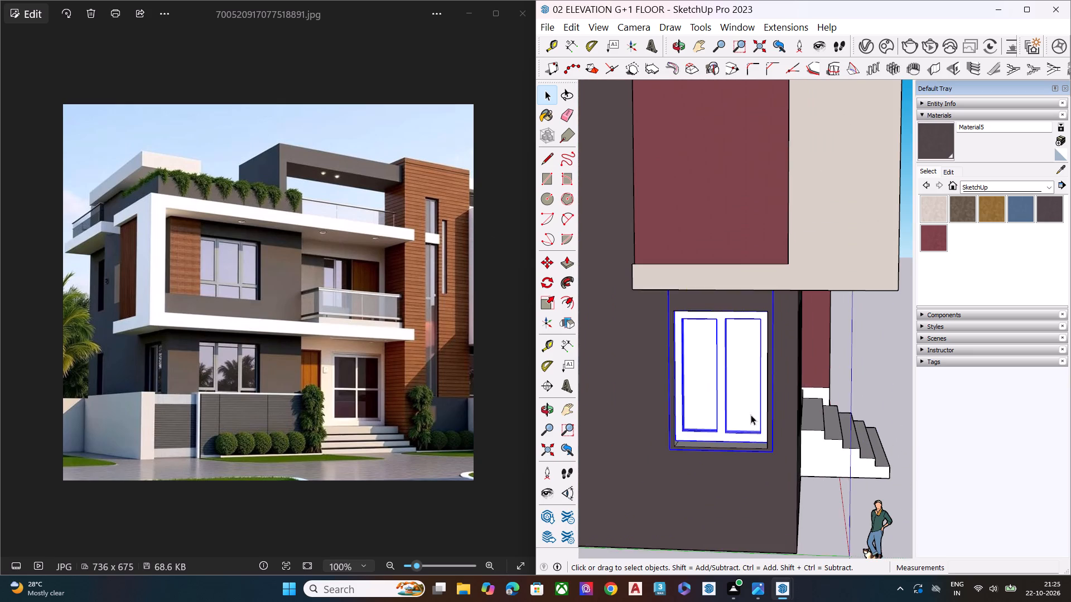
middle_click_drag(737, 439, 738, 354)
scroll(734, 381, "up", 7)
key("s")
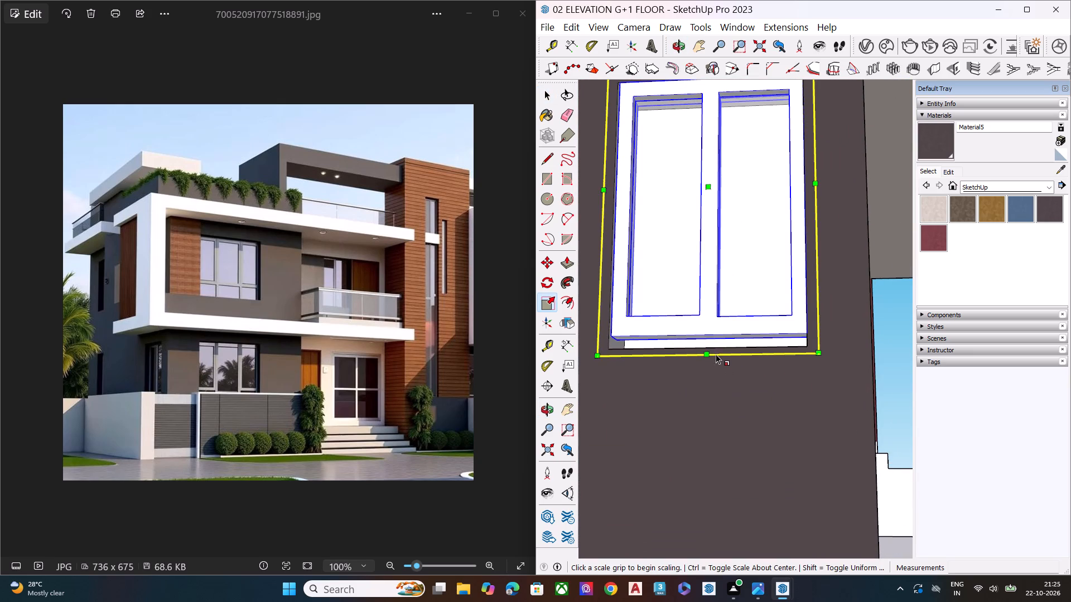
left_click(715, 365)
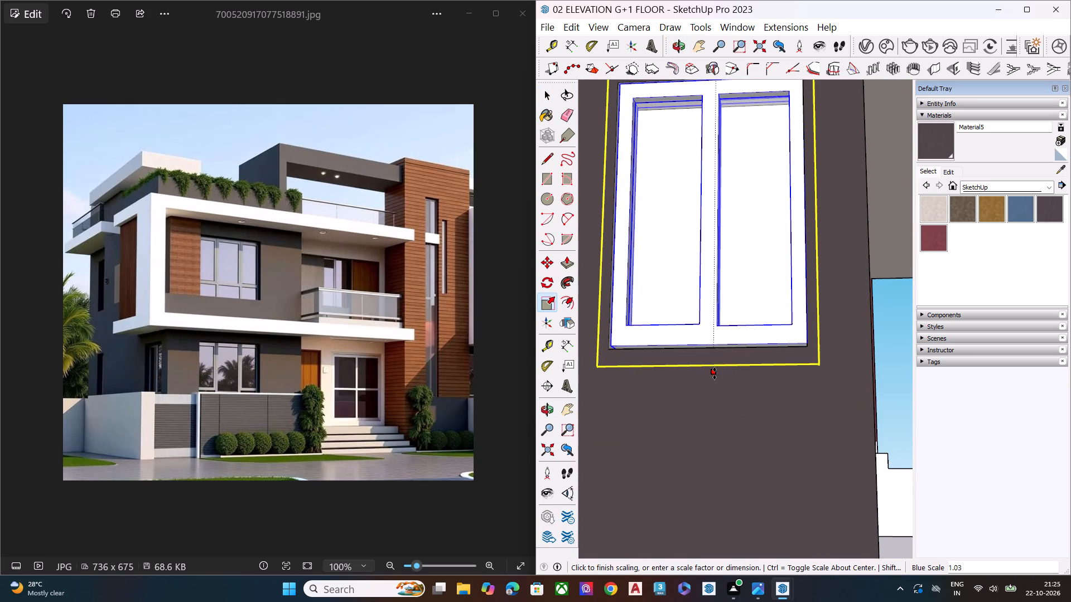
left_click(715, 374)
key("space")
scroll(714, 395, "down", 6)
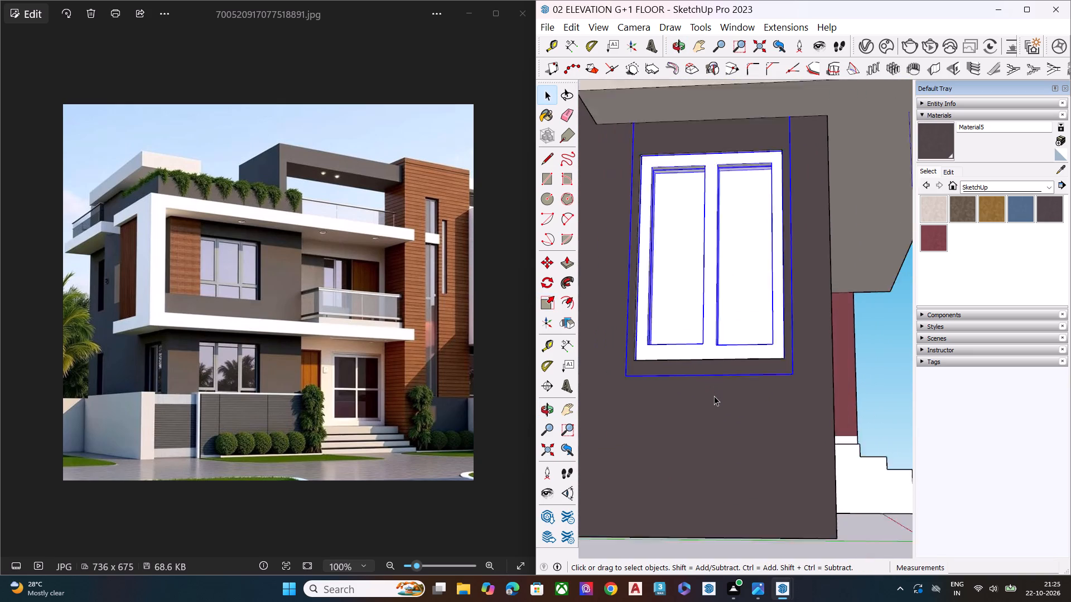
Examine the house from its side and front, comparing the placed windows and wall finishes with the reference photo.
scroll(714, 396, "down", 3)
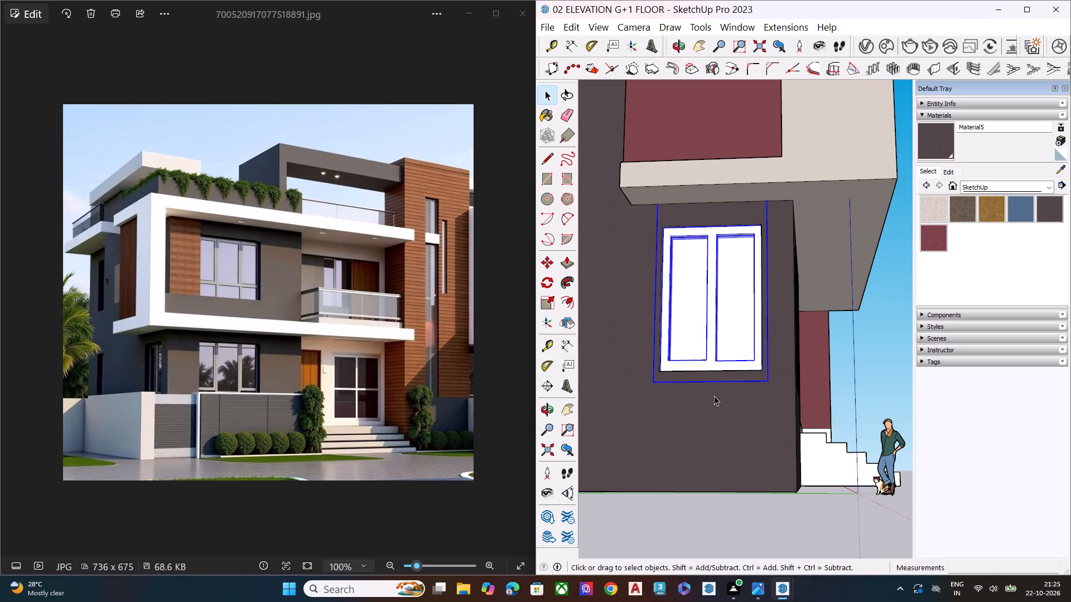
scroll(714, 396, "down", 6)
left_click(739, 480)
middle_click_drag(744, 394, 744, 468)
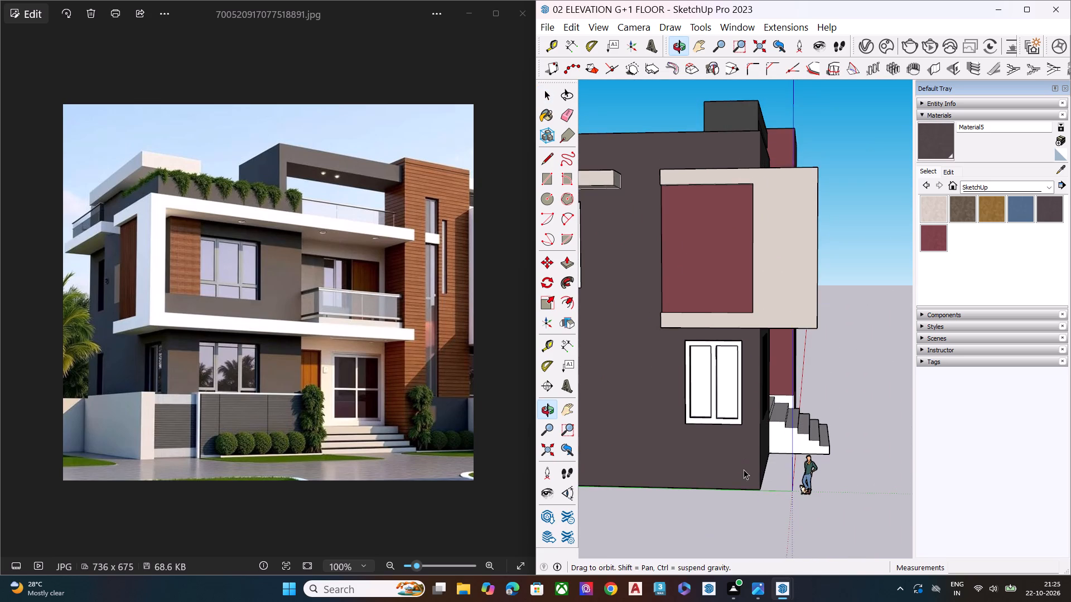
left_click(867, 377)
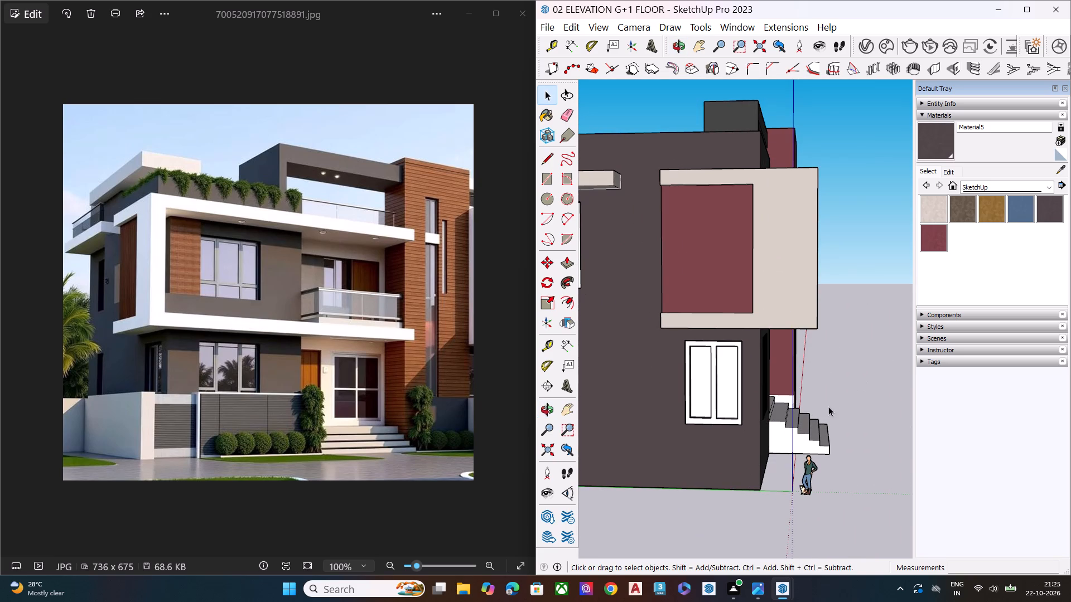
middle_click_drag(826, 409, 734, 444)
scroll(732, 444, "up", 1)
scroll(770, 412, "down", 2)
scroll(774, 416, "up", 1)
scroll(778, 420, "down", 4)
scroll(785, 425, "up", 1)
scroll(788, 427, "down", 3)
middle_click_drag(789, 438, 721, 448)
scroll(731, 419, "down", 1)
scroll(731, 419, "up", 1)
scroll(731, 419, "down", 1)
scroll(731, 419, "up", 1)
scroll(731, 419, "down", 4)
middle_click_drag(750, 440, 671, 438)
key("space")
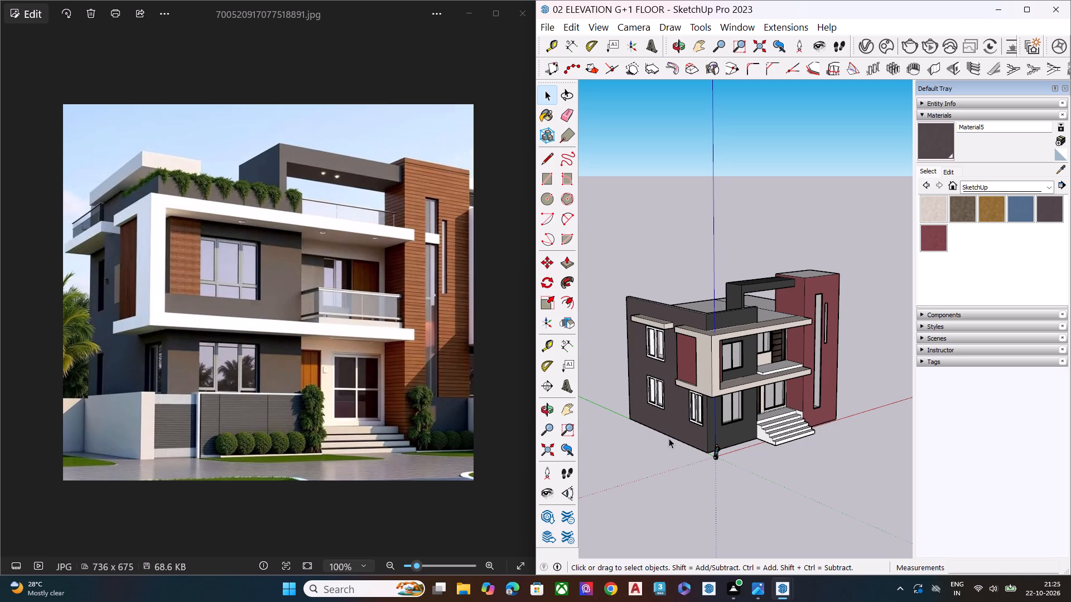
key("space")
scroll(681, 368, "down", 6)
middle_click_drag(760, 396, 727, 332)
scroll(727, 332, "up", 1)
scroll(729, 331, "down", 1)
scroll(729, 331, "up", 2)
scroll(730, 333, "down", 2)
scroll(731, 339, "up", 3)
scroll(740, 368, "down", 2)
scroll(740, 369, "up", 2)
middle_click(743, 398)
scroll(741, 396, "up", 1)
scroll(740, 396, "down", 3)
scroll(740, 396, "up", 7)
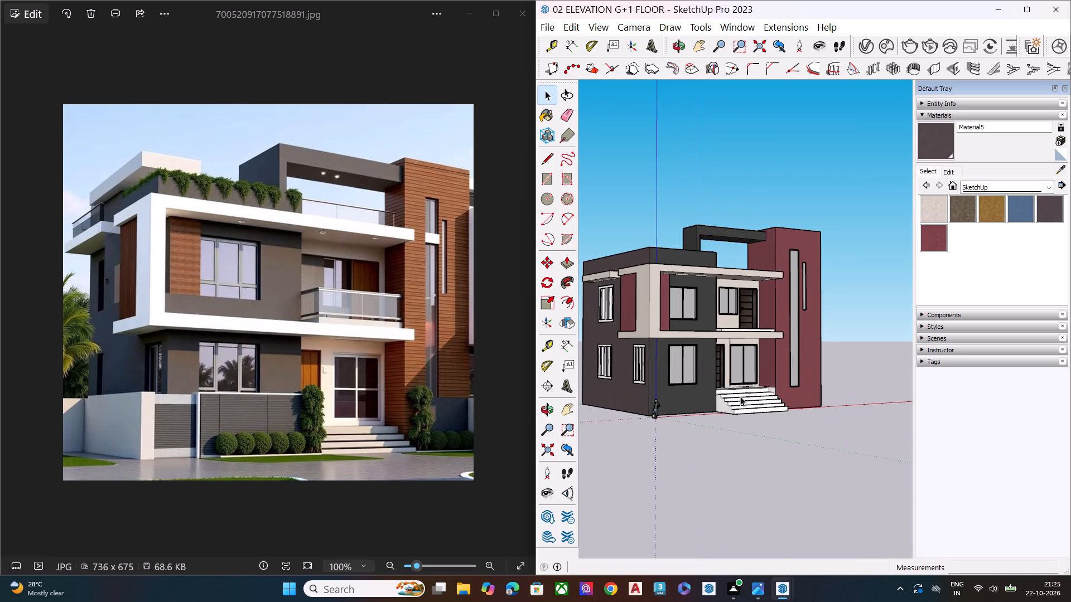
middle_click_drag(749, 394, 715, 385)
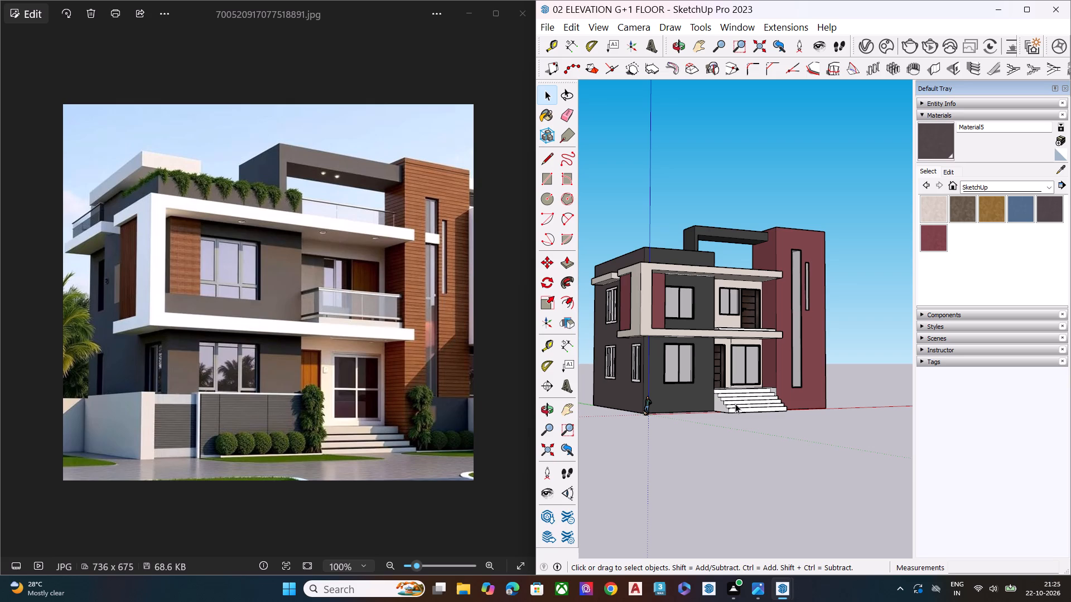
key("space")
middle_click_drag(734, 355, 764, 449)
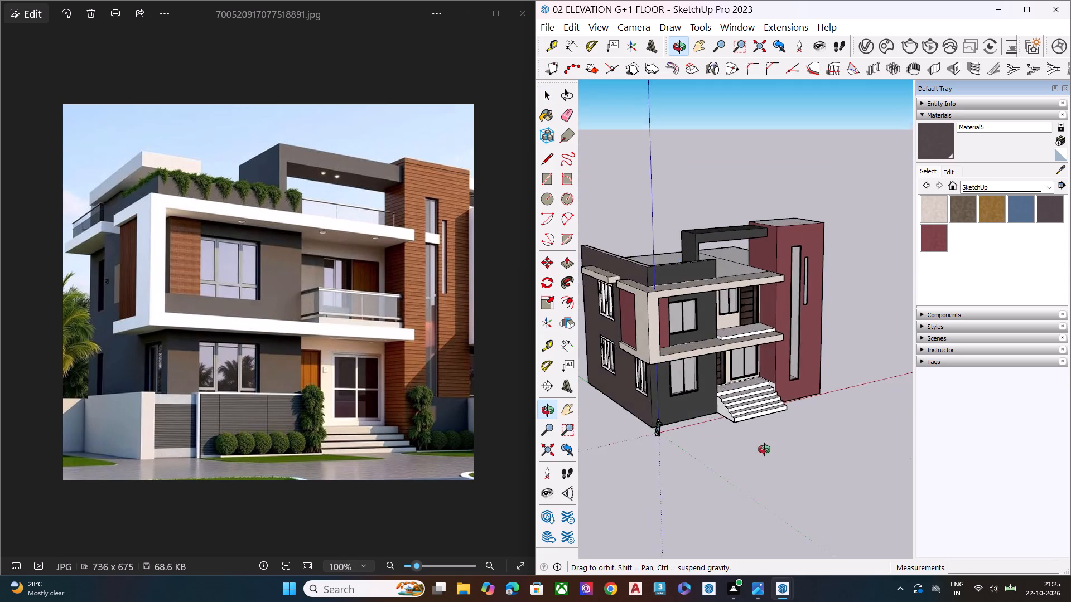
middle_click_drag(764, 449, 287, 336)
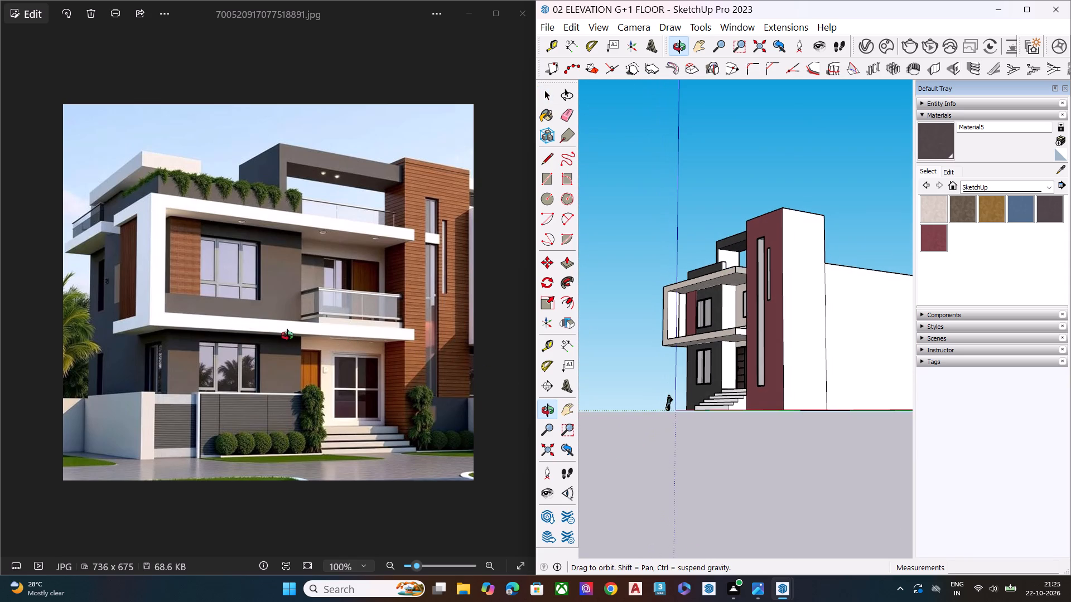
middle_click_drag(287, 336, 585, 343)
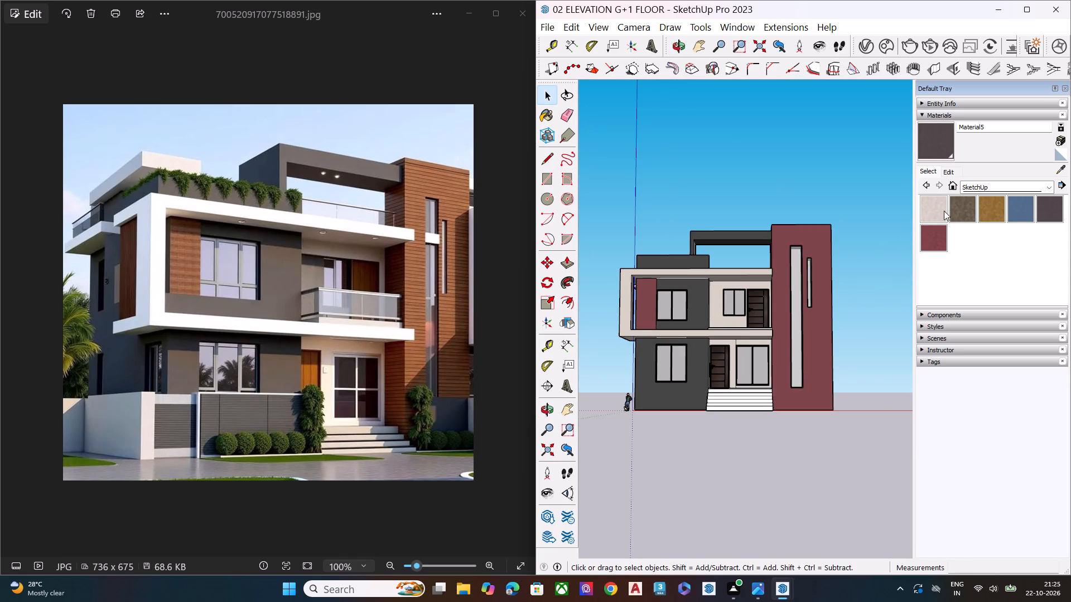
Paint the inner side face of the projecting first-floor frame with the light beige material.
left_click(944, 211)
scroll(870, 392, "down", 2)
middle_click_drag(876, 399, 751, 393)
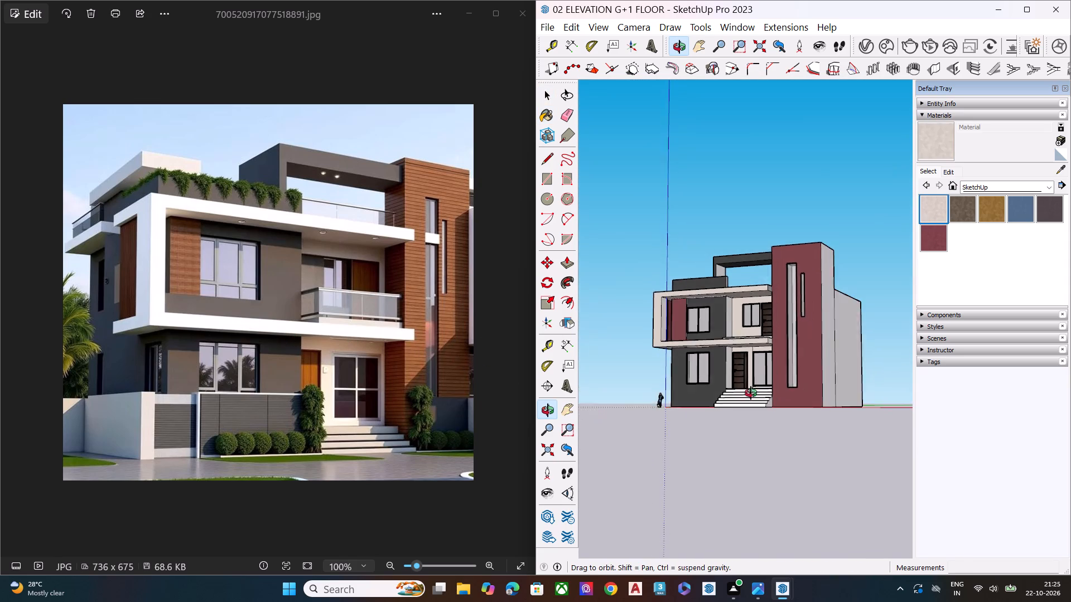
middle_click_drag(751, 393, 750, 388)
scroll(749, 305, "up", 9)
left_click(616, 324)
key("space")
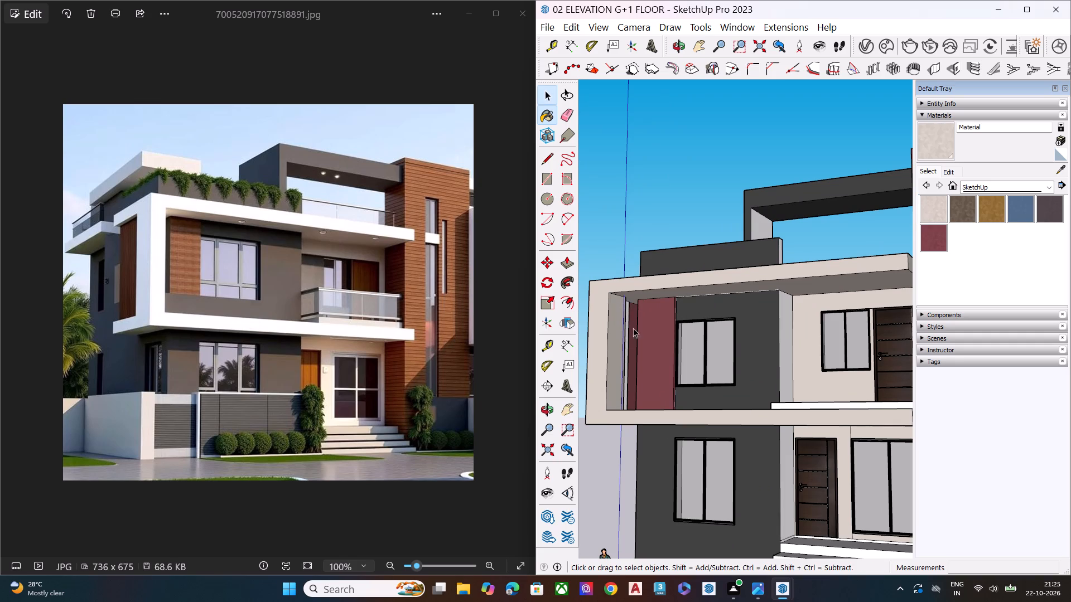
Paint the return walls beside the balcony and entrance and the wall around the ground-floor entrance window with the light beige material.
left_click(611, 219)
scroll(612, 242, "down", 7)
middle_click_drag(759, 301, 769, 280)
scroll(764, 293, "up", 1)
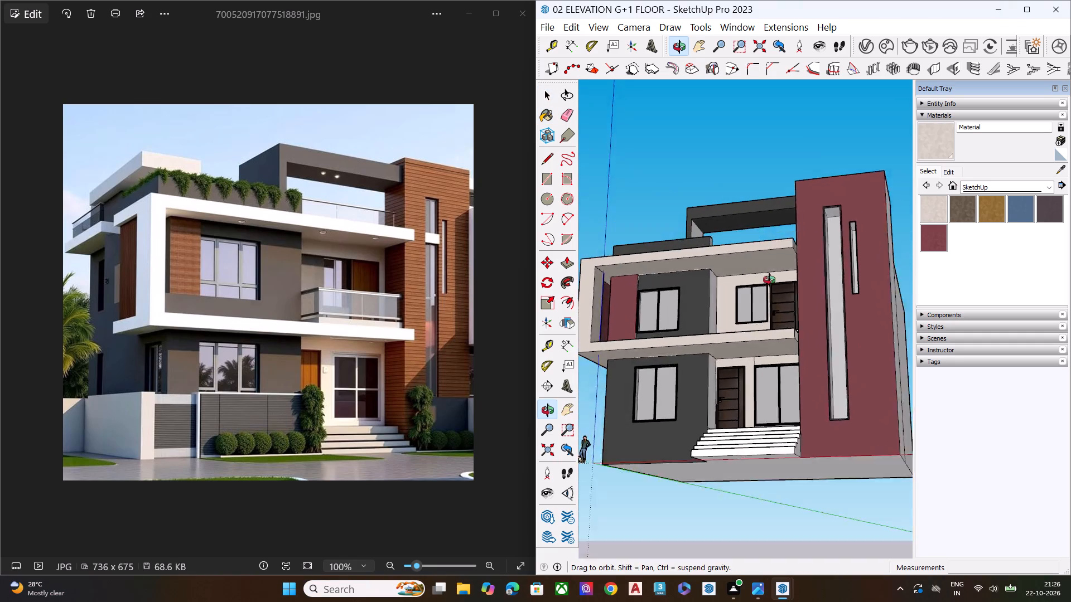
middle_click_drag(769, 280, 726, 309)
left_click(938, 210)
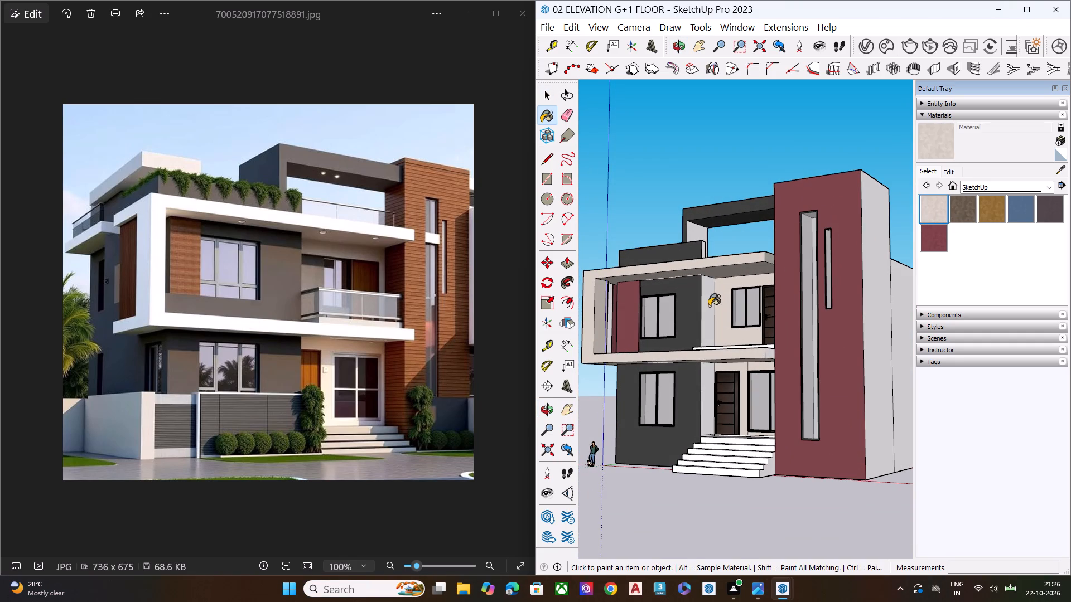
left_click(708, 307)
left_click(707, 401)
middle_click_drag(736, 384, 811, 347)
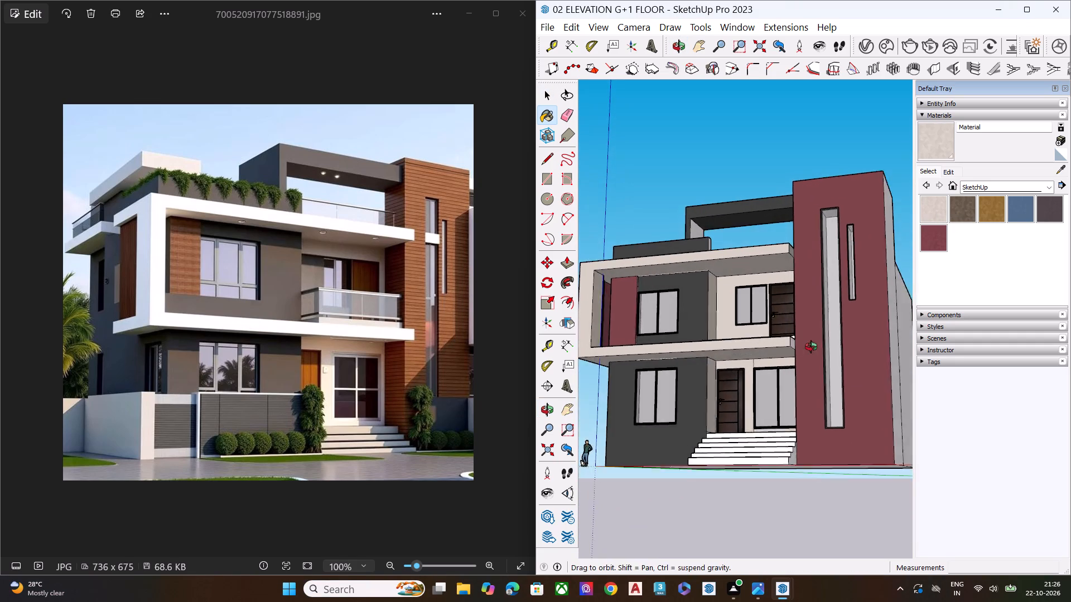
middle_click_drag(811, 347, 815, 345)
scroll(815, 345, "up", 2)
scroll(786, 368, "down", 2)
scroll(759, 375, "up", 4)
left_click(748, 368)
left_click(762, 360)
Undo the recent painting and earlier edits back through the first-floor balcony window's placement and that wall's beige finish.
key("ctrl+z")
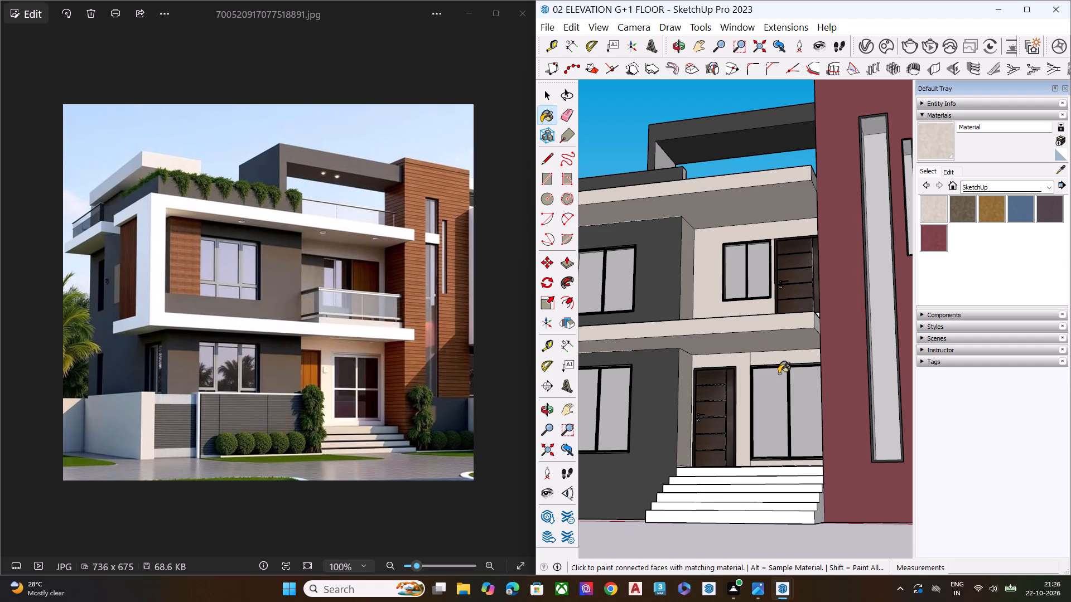
key("ctrl+z")
key("ctrl+z")
key("ctrl+z")
key("ctrl+z")
key("ctrl+z")
key("ctrl+z")
key("ctrl+z")
key("ctrl+z")
key("ctrl+z")
key("ctrl+z")
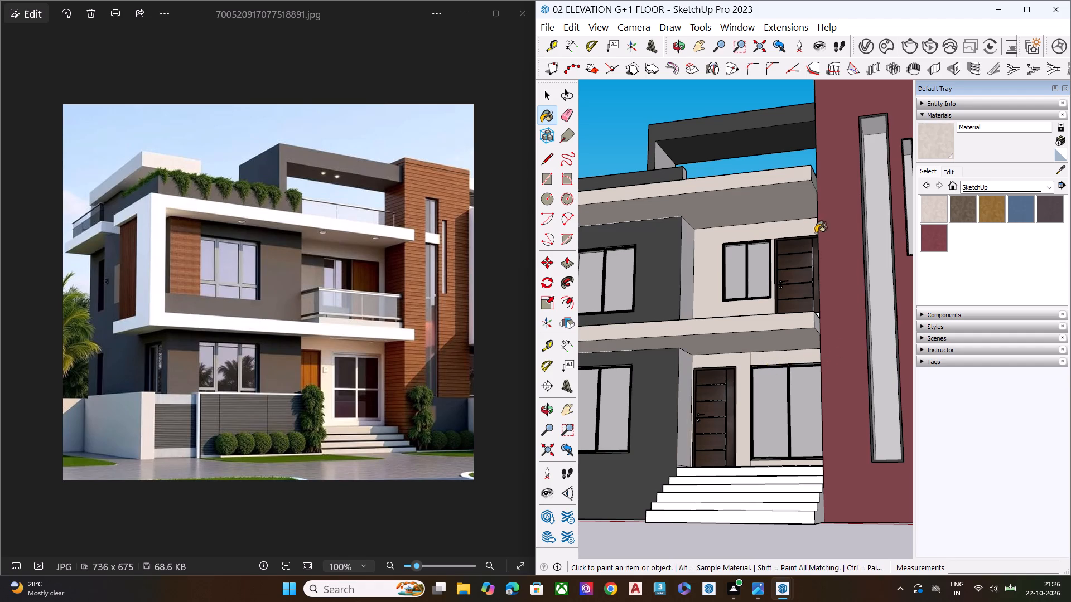
scroll(799, 231, "down", 13, "ctrl")
key("ctrl+z")
middle_click_drag(800, 352, 820, 459, "ctrl")
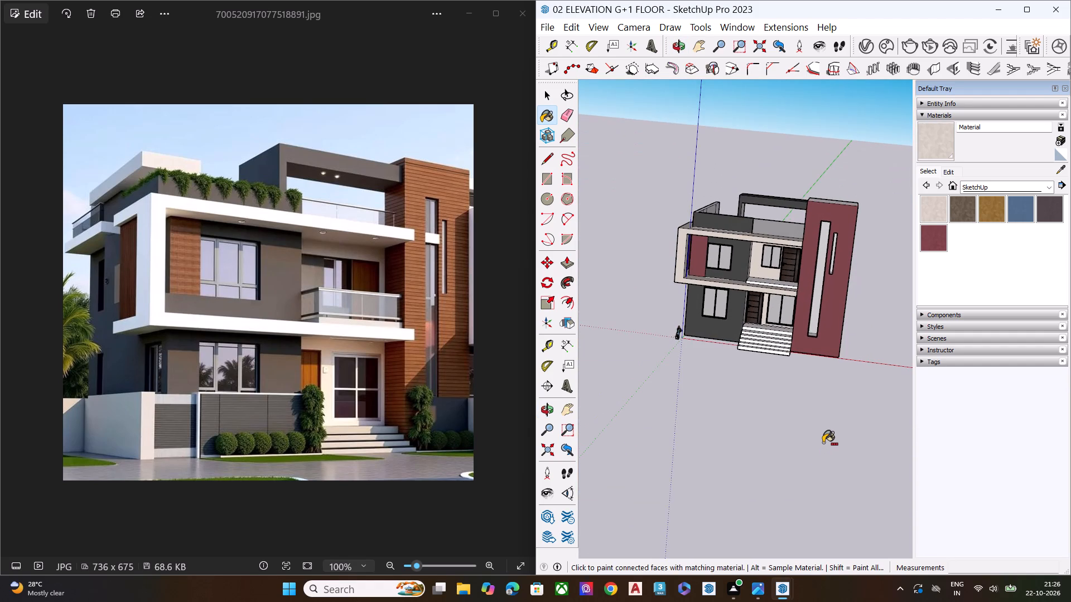
scroll(824, 443, "up", 1, "ctrl")
key("ctrl+z")
key("ctrl+z")
key("ctrl+z")
key("ctrl+z")
key("ctrl+z")
key("ctrl+z")
key("ctrl+z")
key("ctrl+z")
key("ctrl+z")
key("ctrl+z")
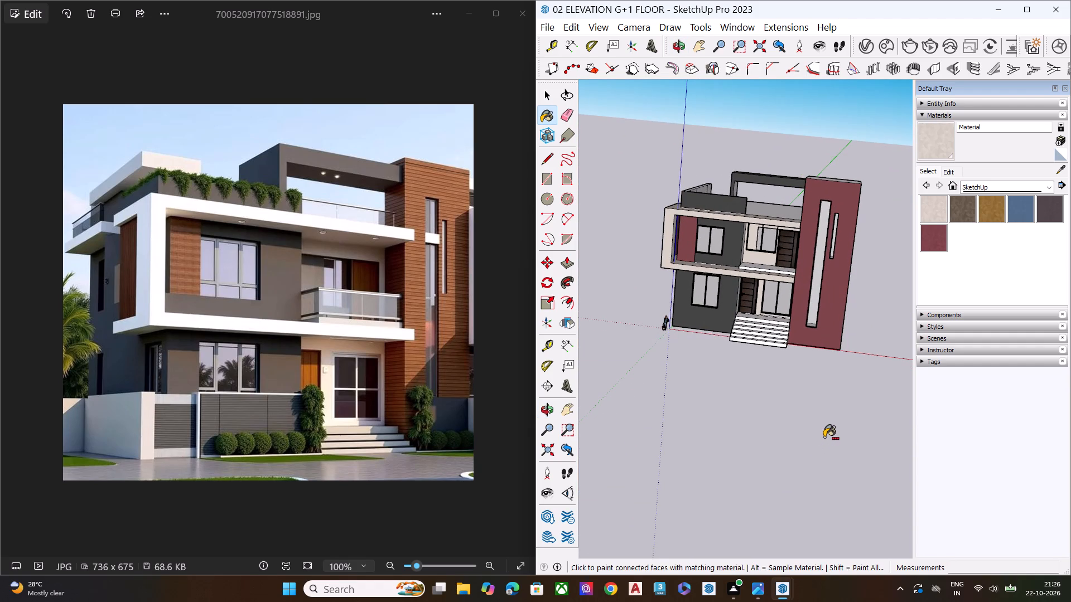
key("space")
scroll(780, 258, "up", 9)
middle_click_drag(770, 251, 747, 242)
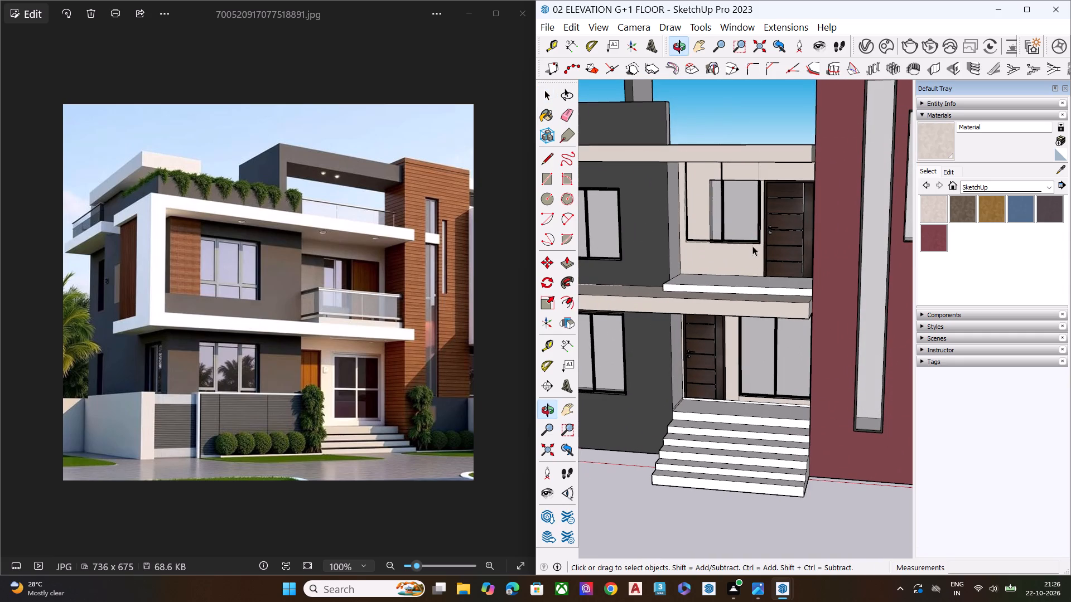
key("ctrl+z")
key("ctrl+z")
key("ctrl+z")
key("ctrl+z")
key("ctrl+z")
key("ctrl+z")
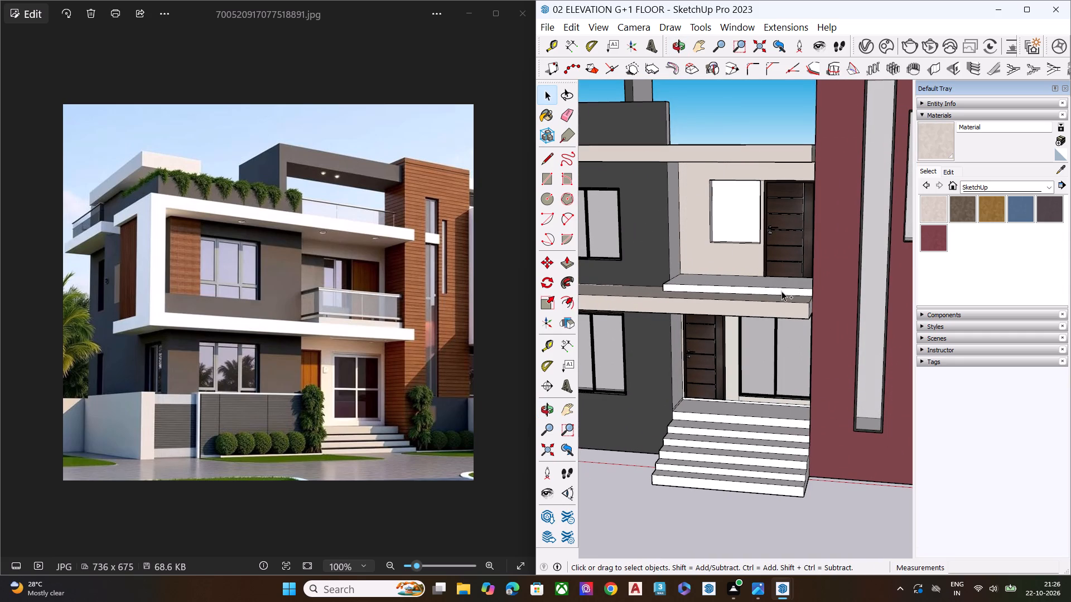
key("ctrl+z")
Permanently delete the light beige material named Material from the scene in the V-Ray Asset Editor.
scroll(806, 334, "down", 8)
middle_click_drag(757, 362, 920, 303)
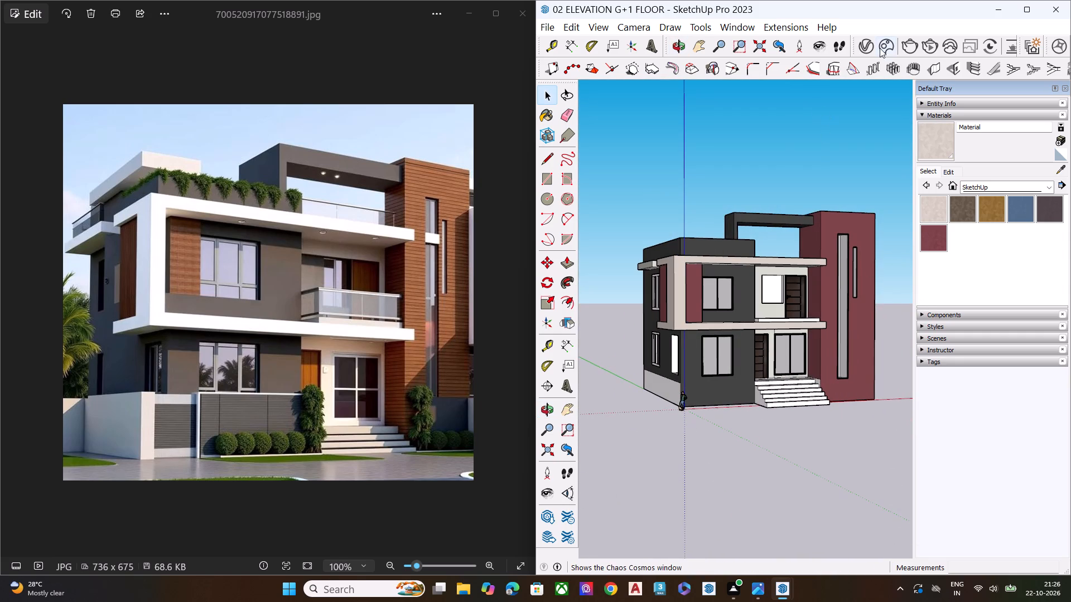
left_click(871, 47)
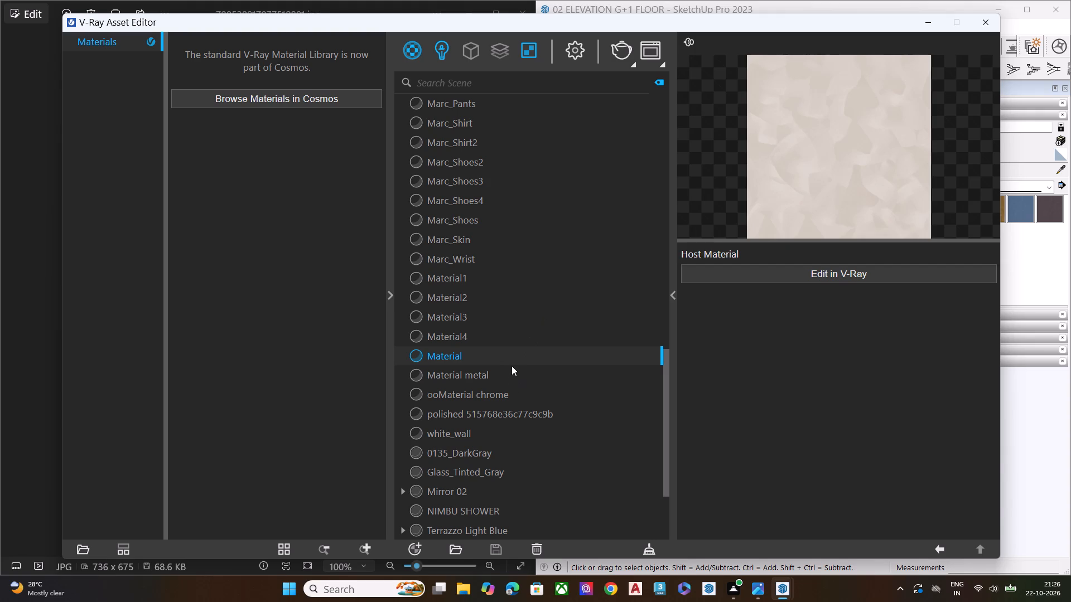
right_click(513, 359)
left_click(546, 436)
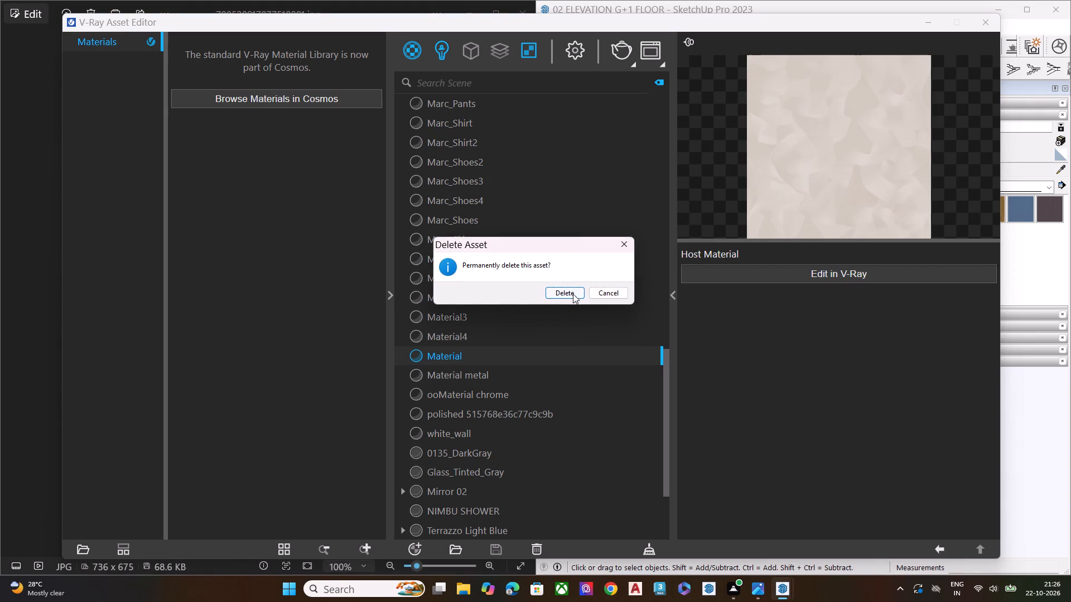
left_click(572, 291)
Preview the remaining V-Ray scene materials and permanently delete the NIMBU SHOWER material.
scroll(495, 321, "down", 8)
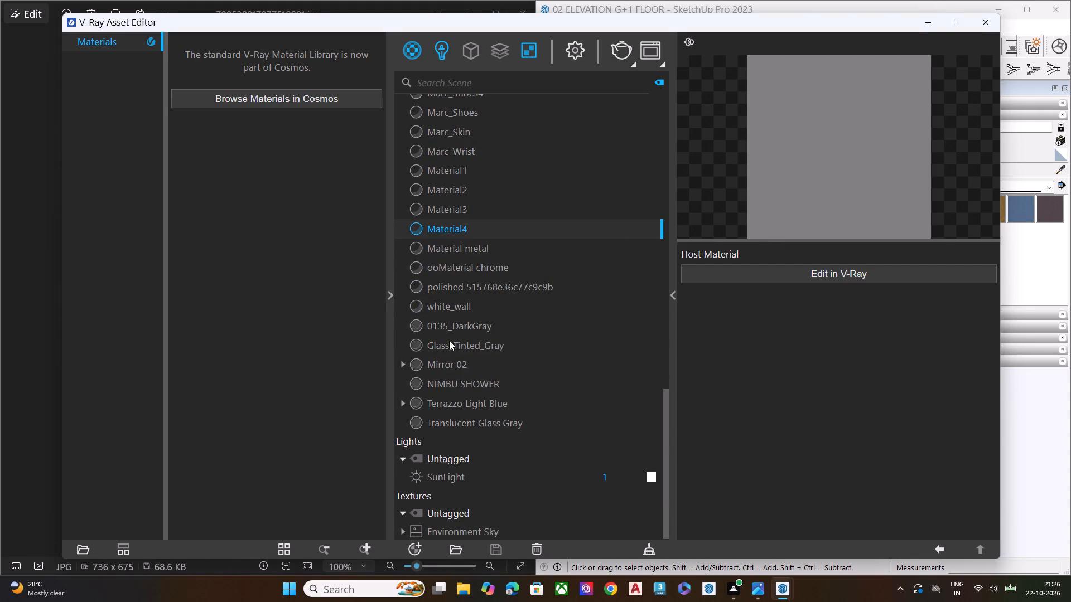
left_click(448, 364)
left_click(454, 347)
left_click(460, 326)
left_click(457, 315)
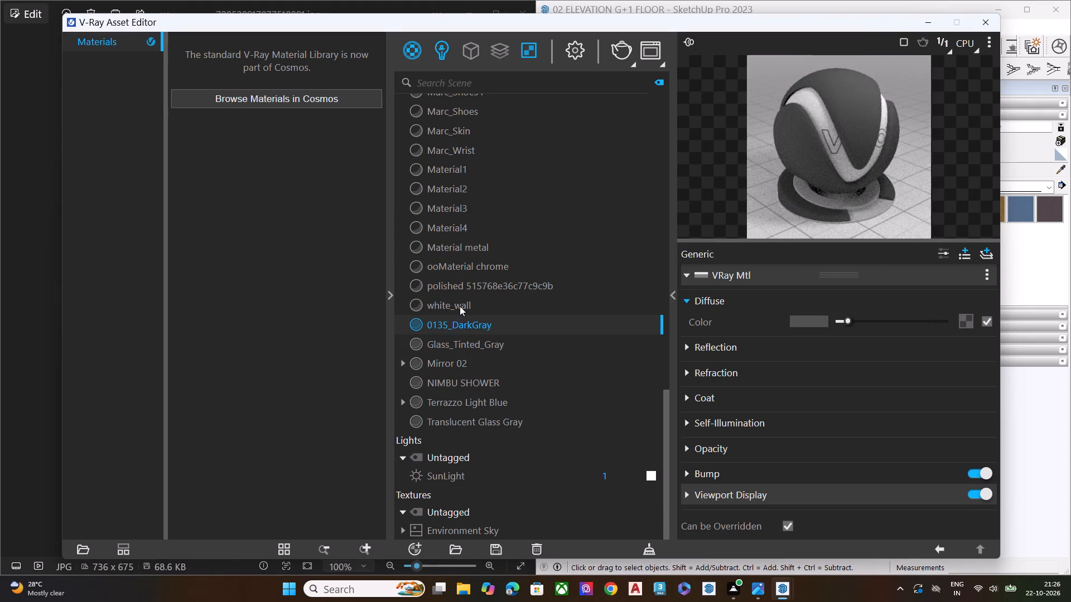
left_click(460, 306)
left_click(462, 318)
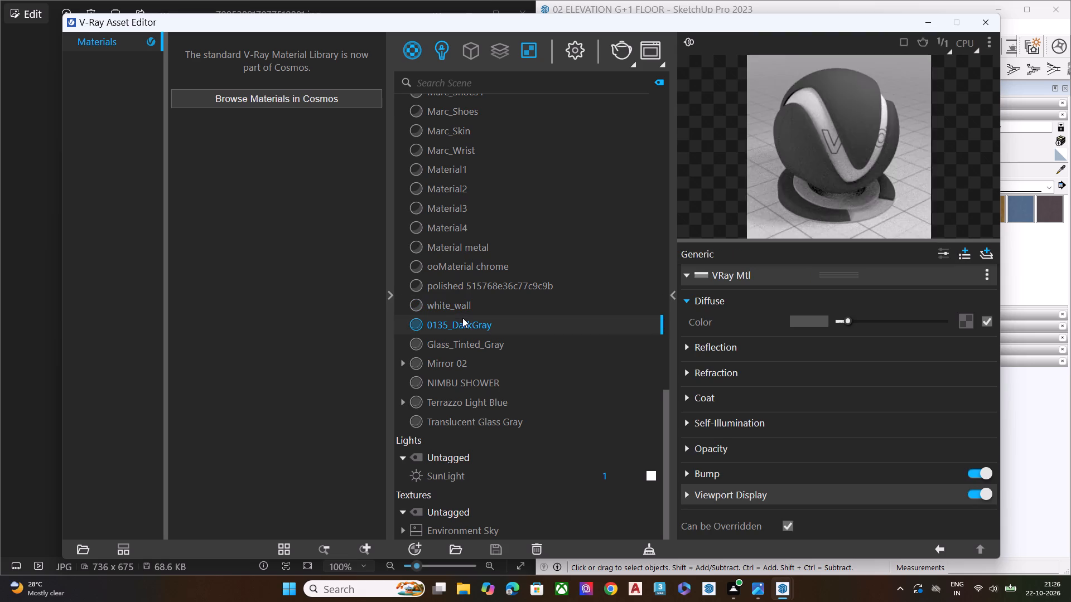
left_click(472, 355)
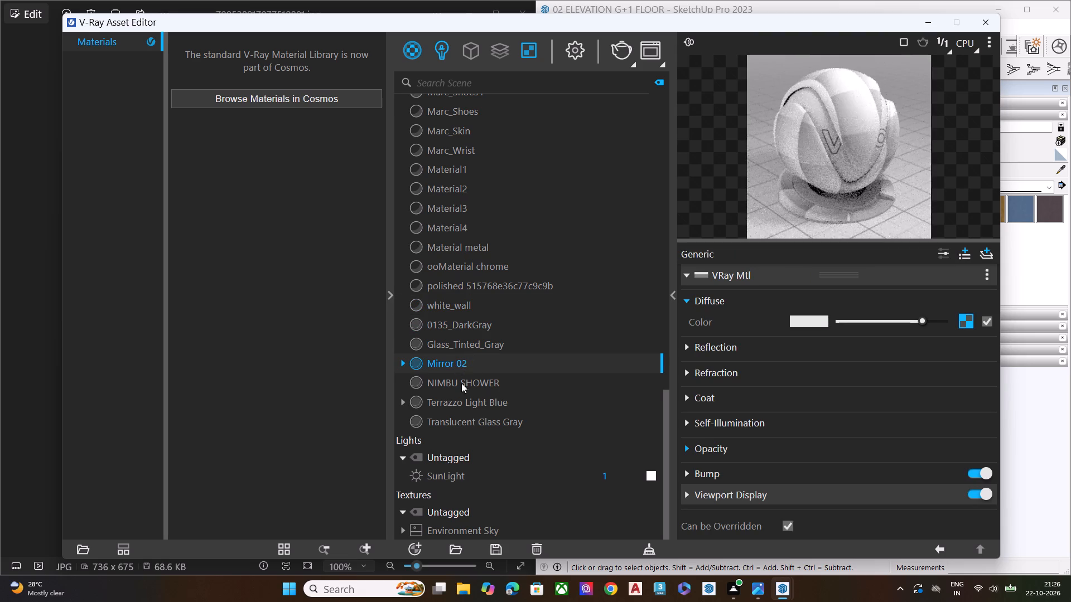
left_click(462, 387)
left_click(465, 404)
left_click(476, 400)
left_click(481, 385)
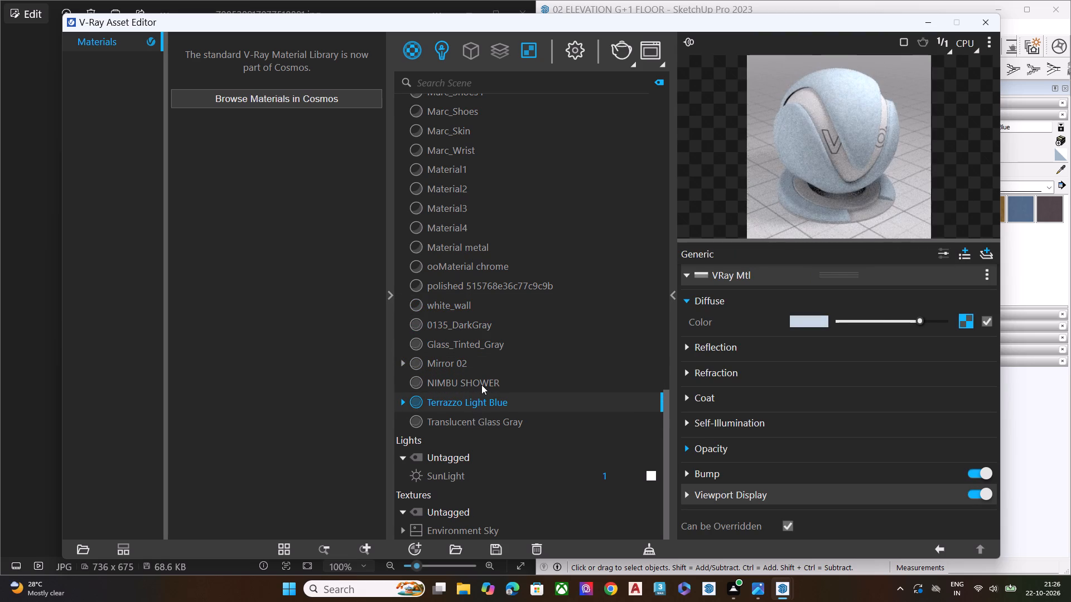
right_click(481, 385)
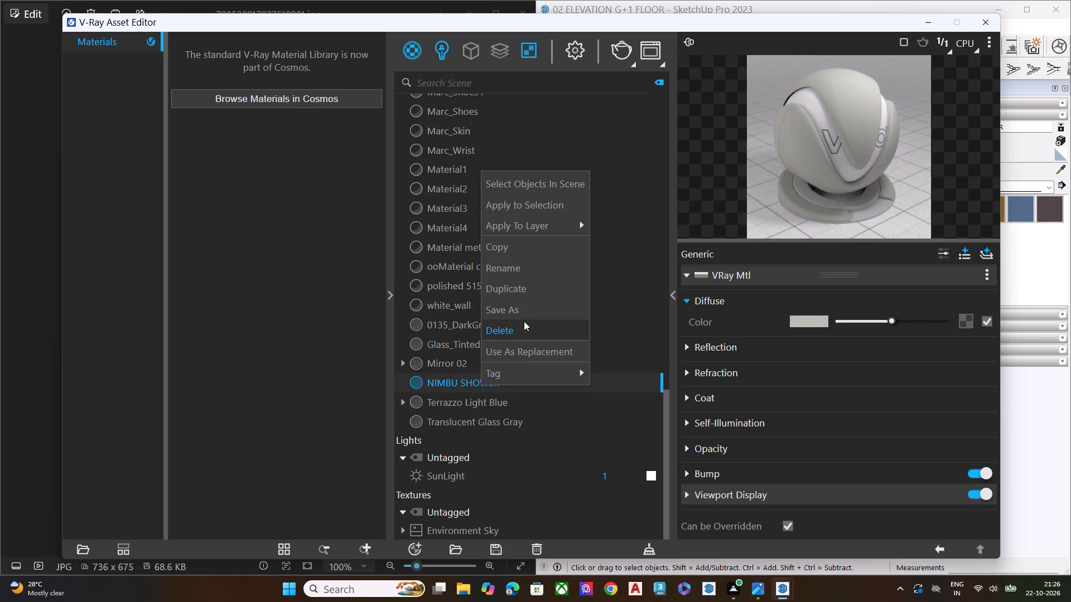
left_click(524, 321)
left_click(575, 294)
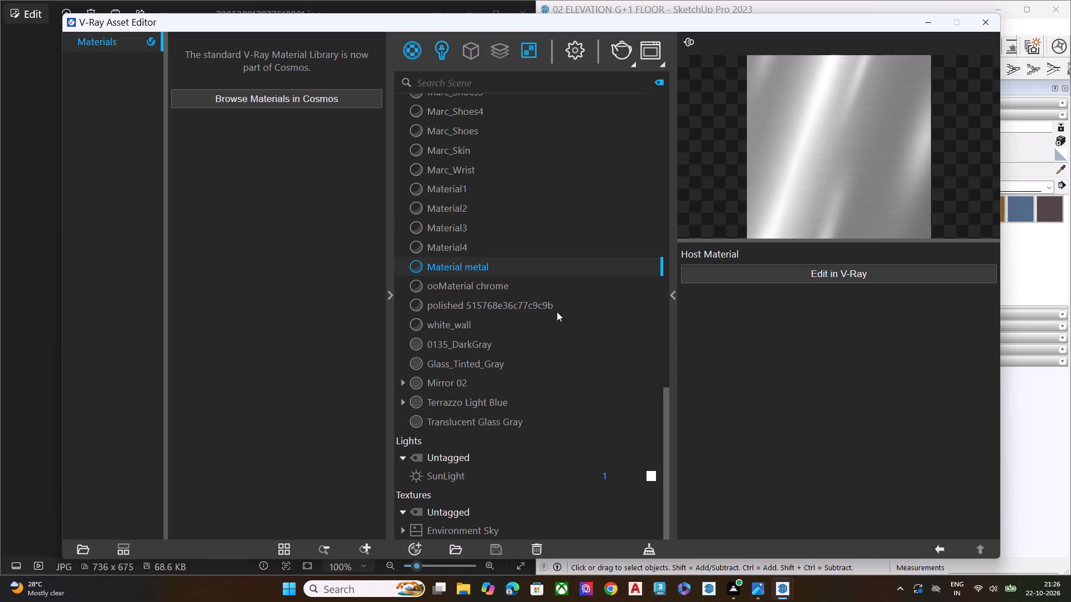
Choose the scene's white_wall material and paint the outer faces of the first-floor projecting frame with it.
left_click(454, 328)
left_click(455, 327)
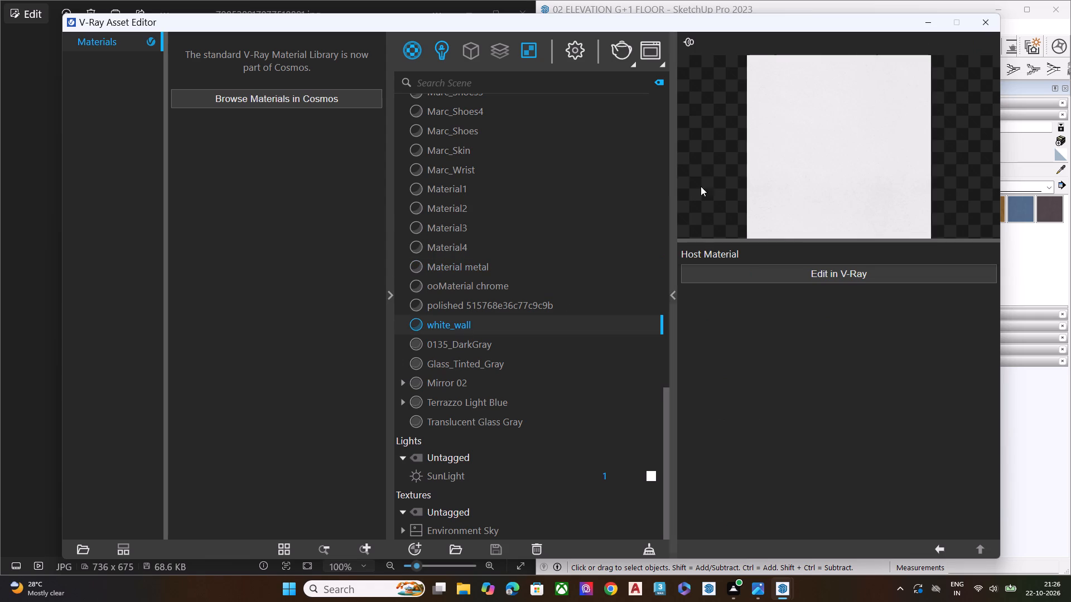
left_click(974, 22)
left_click(934, 143)
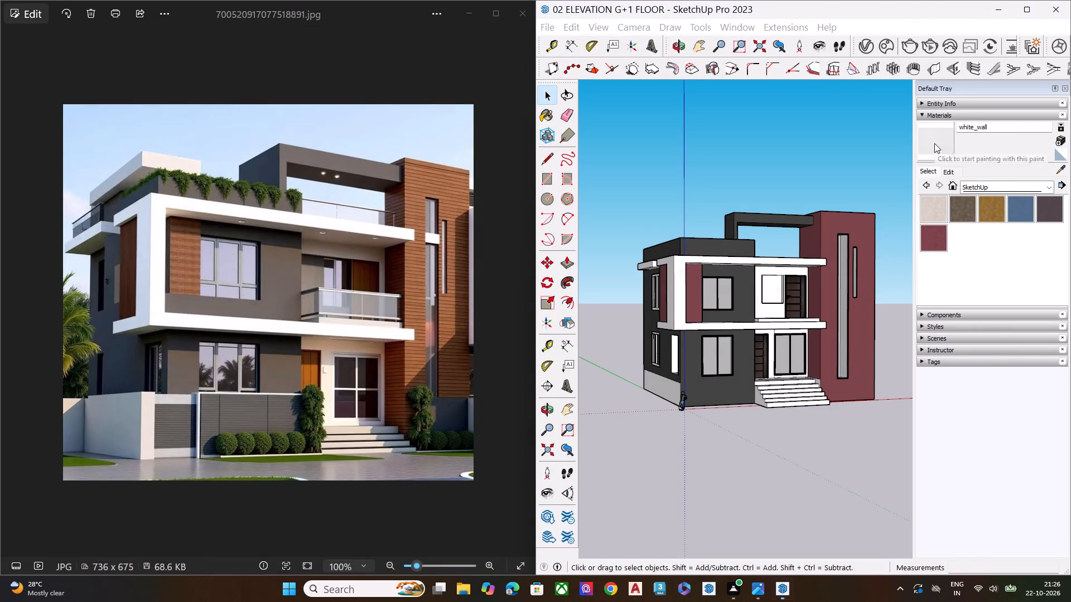
scroll(700, 251, "up", 7)
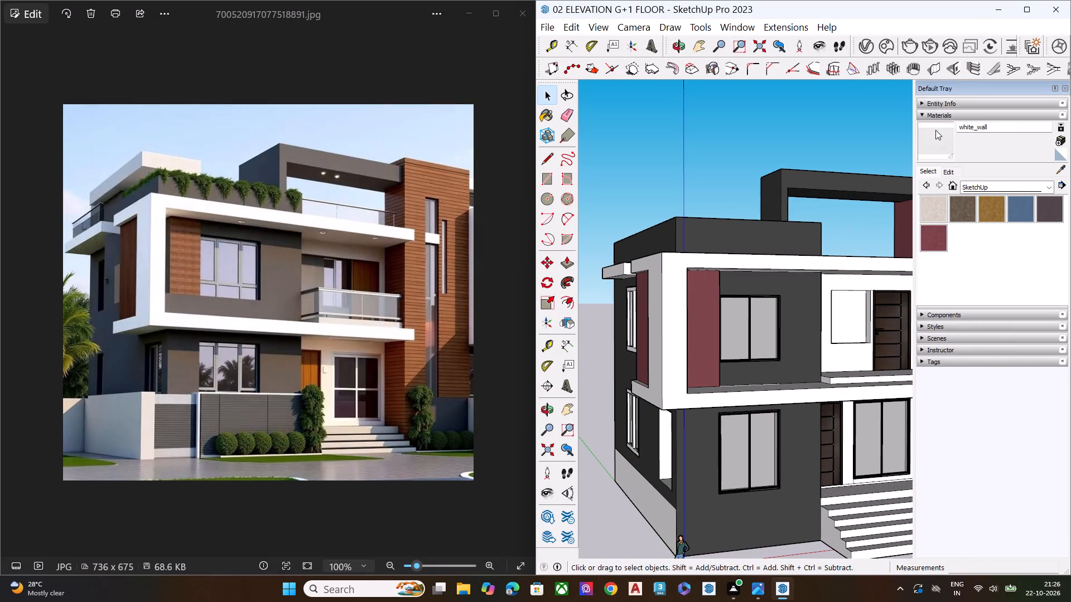
left_click(935, 130)
left_click(676, 268)
middle_click_drag(676, 271, 769, 391)
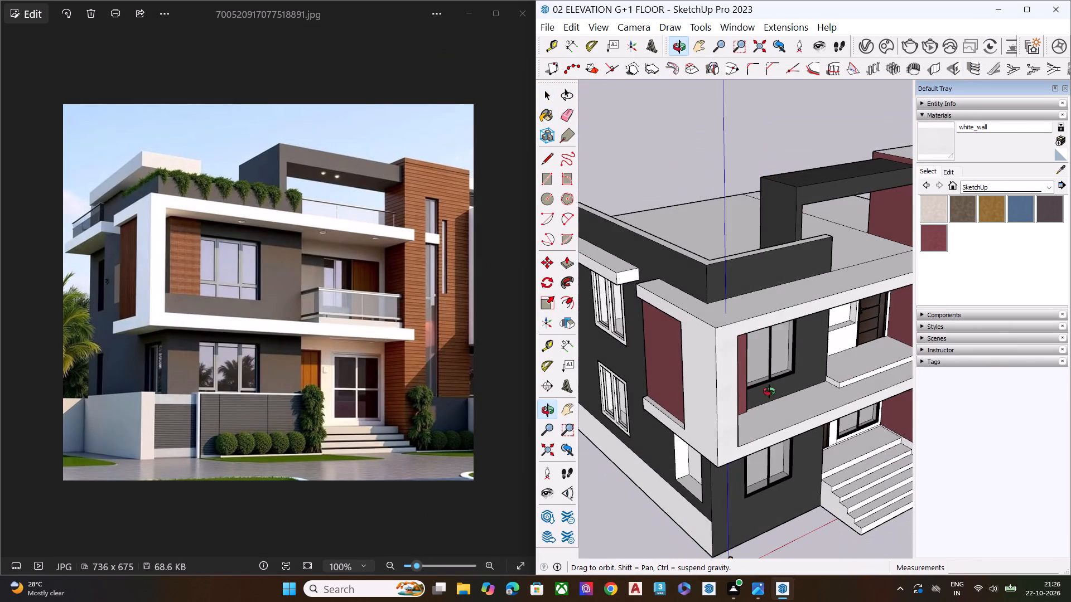
middle_click_drag(769, 391, 771, 394)
left_click(765, 310)
middle_click_drag(829, 307, 630, 163)
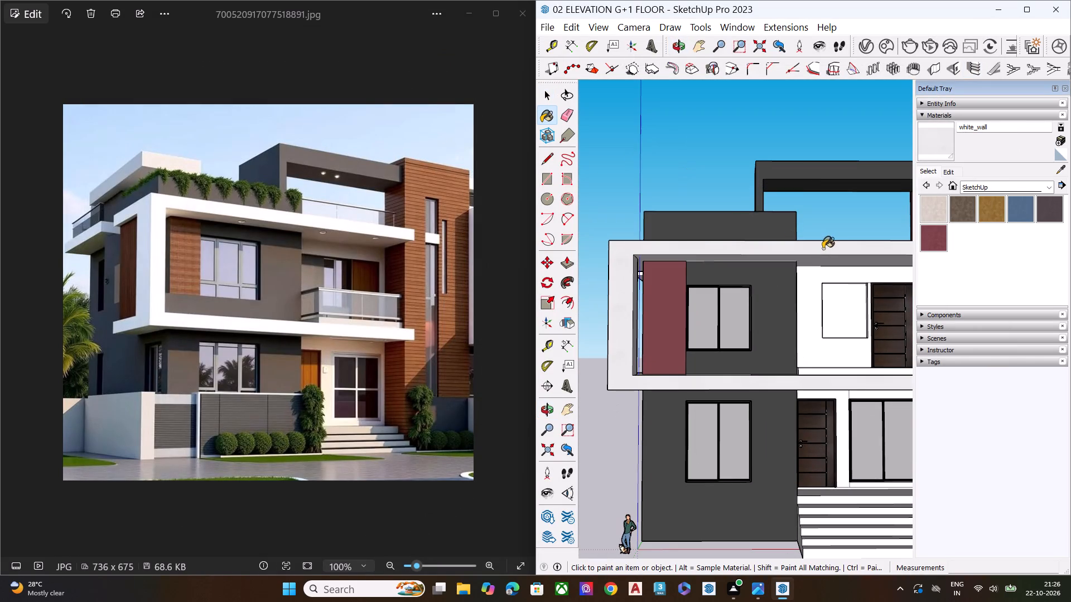
left_click(823, 247)
Paint the undersides and remaining front-corner faces of the first-floor projecting frame with white_wall.
middle_click_drag(824, 264, 741, 64)
left_click(774, 209)
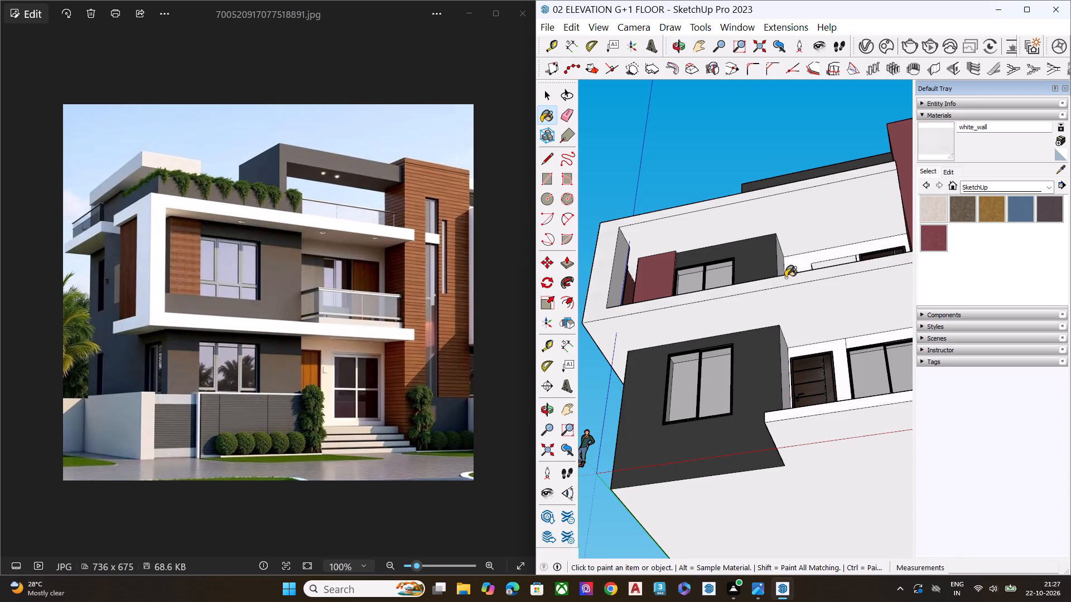
left_click(786, 319)
left_click(608, 312)
middle_click_drag(626, 312, 894, 361)
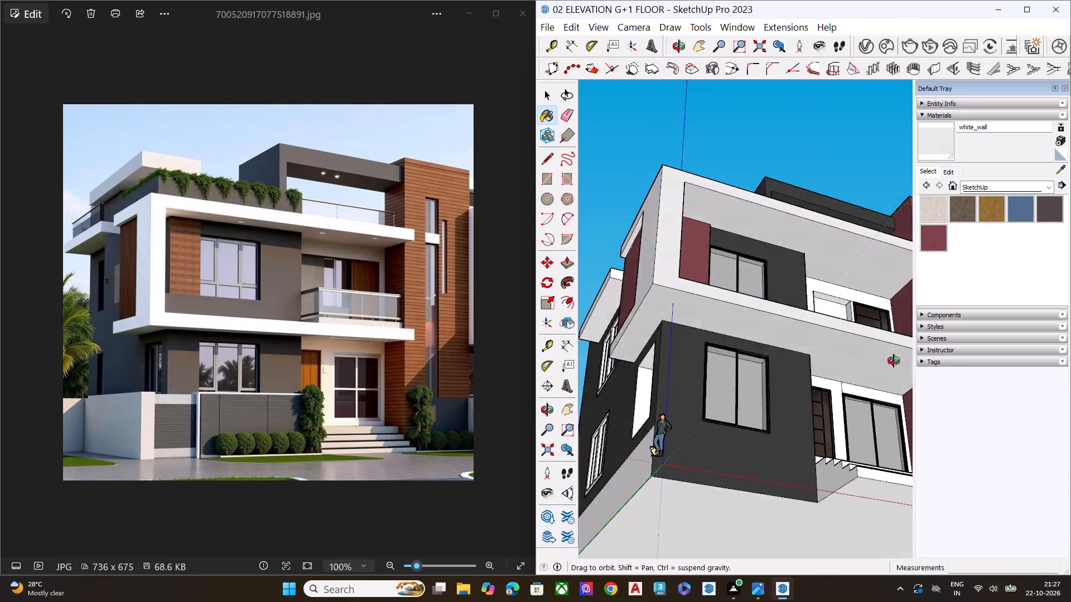
middle_click_drag(894, 361, 951, 373)
left_click(705, 273)
Paint the top, front, end and underside of the canopy slab above the side windows with white_wall.
middle_click_drag(727, 239, 844, 503)
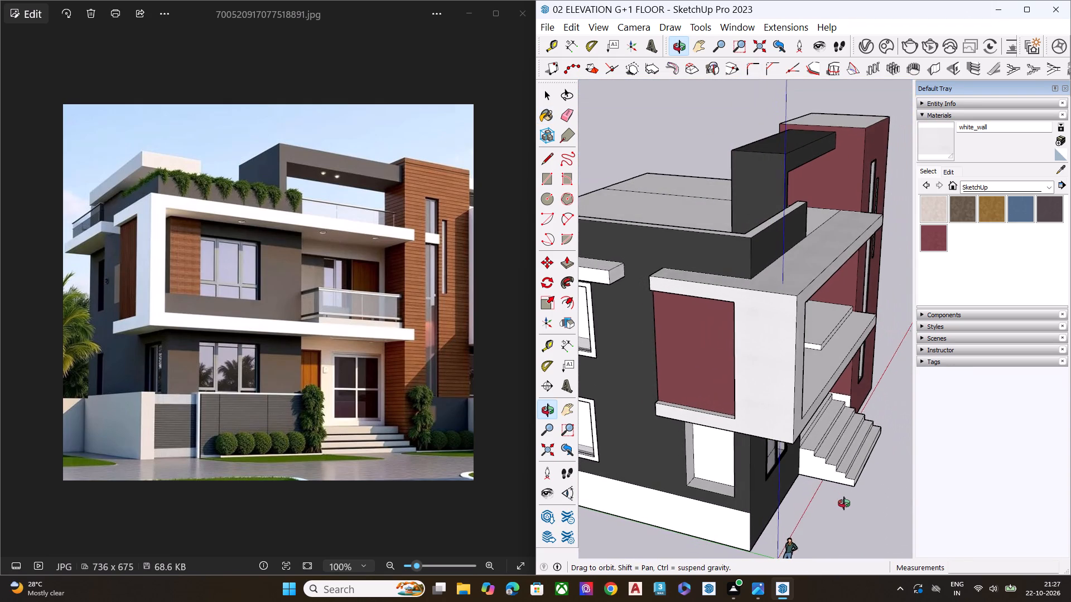
middle_click_drag(844, 503, 845, 503)
scroll(795, 378, "up", 2)
scroll(819, 358, "down", 5)
scroll(822, 367, "up", 2)
scroll(823, 370, "down", 2)
scroll(605, 274, "up", 1)
scroll(600, 270, "down", 1)
scroll(600, 270, "up", 6)
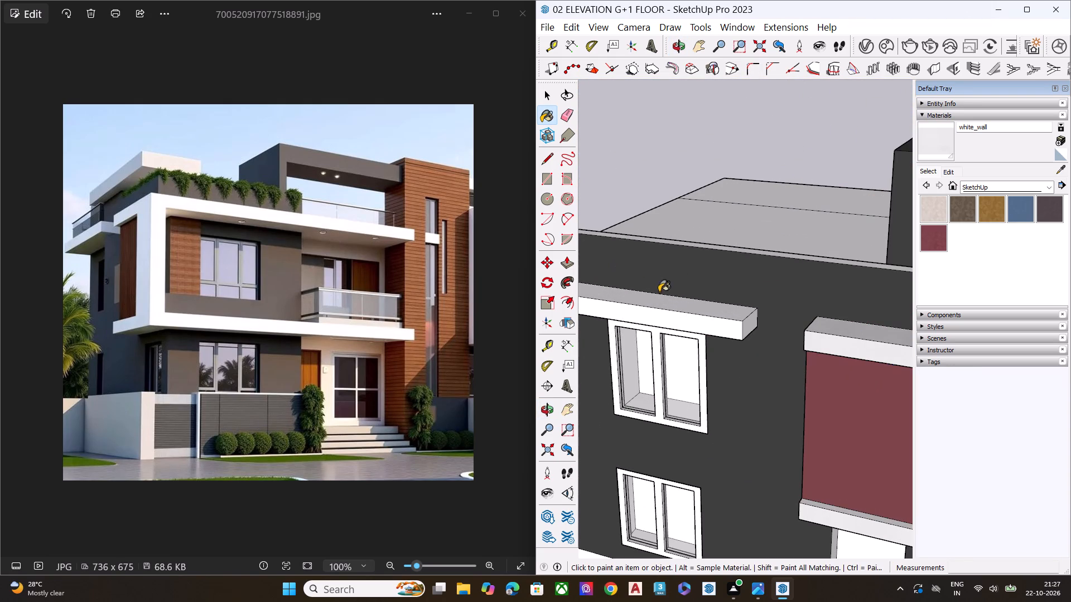
left_click(664, 300)
left_click(680, 329)
left_click(747, 328)
middle_click_drag(737, 291, 724, 232)
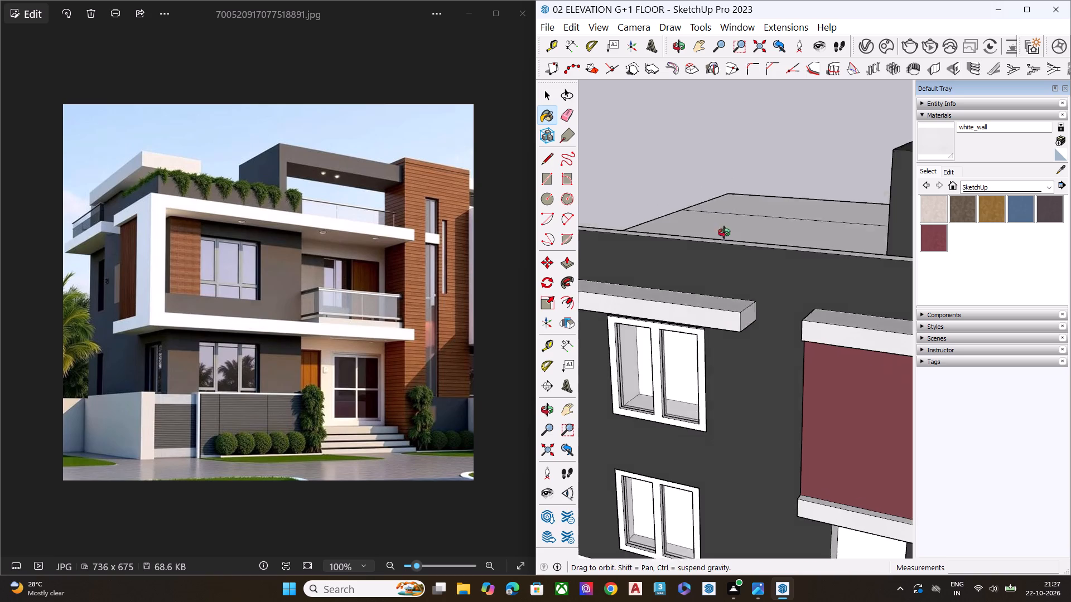
middle_click_drag(724, 232, 735, 128)
middle_click_drag(729, 271, 745, 166)
scroll(745, 167, "up", 1)
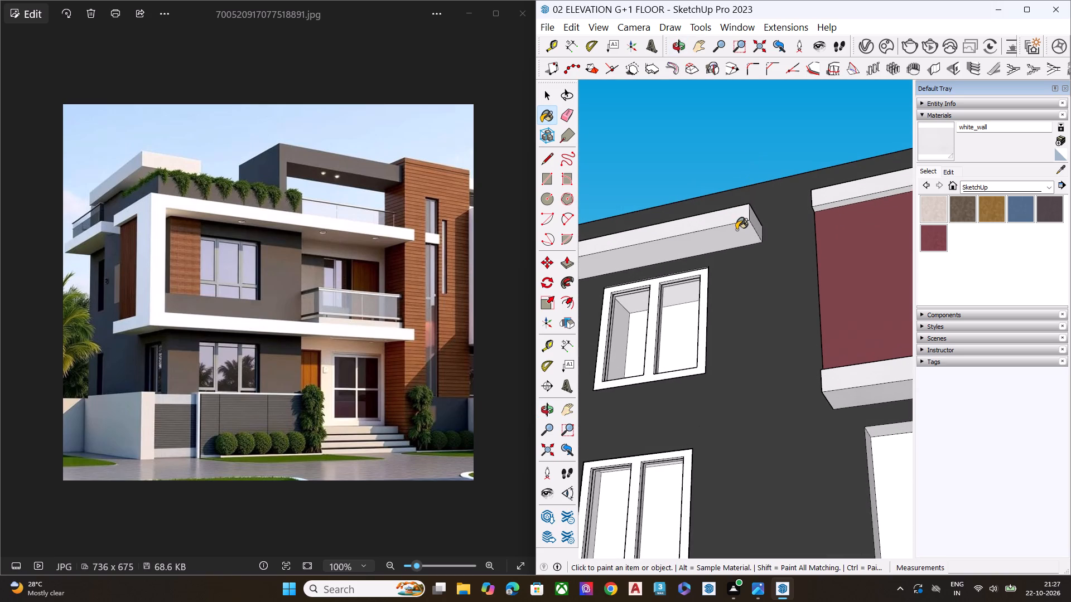
left_click(736, 230)
Paint the remaining side faces of the projecting frame around the maroon side panel with white_wall.
scroll(612, 230, "down", 8)
scroll(743, 315, "up", 4)
scroll(776, 307, "down", 1)
scroll(782, 304, "up", 2)
left_click(794, 297)
middle_click_drag(846, 305, 689, 264)
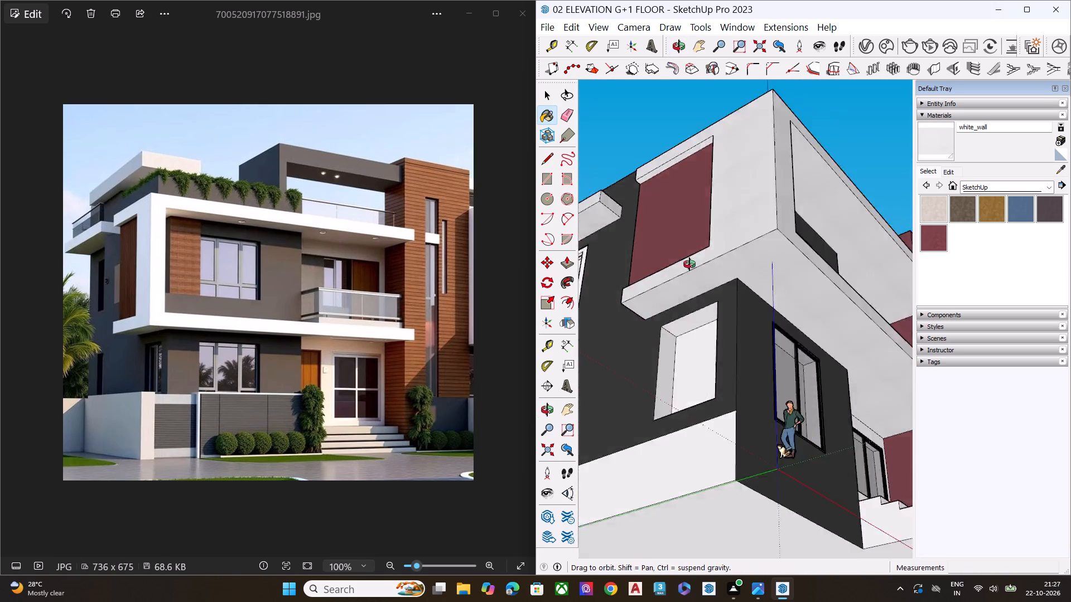
middle_click_drag(689, 264, 645, 273)
left_click(723, 250)
Paint the ground-floor entrance wall and the first-floor balcony wall around their doors with white_wall.
scroll(711, 304, "up", 2)
scroll(705, 309, "down", 3)
middle_click_drag(877, 368, 689, 368)
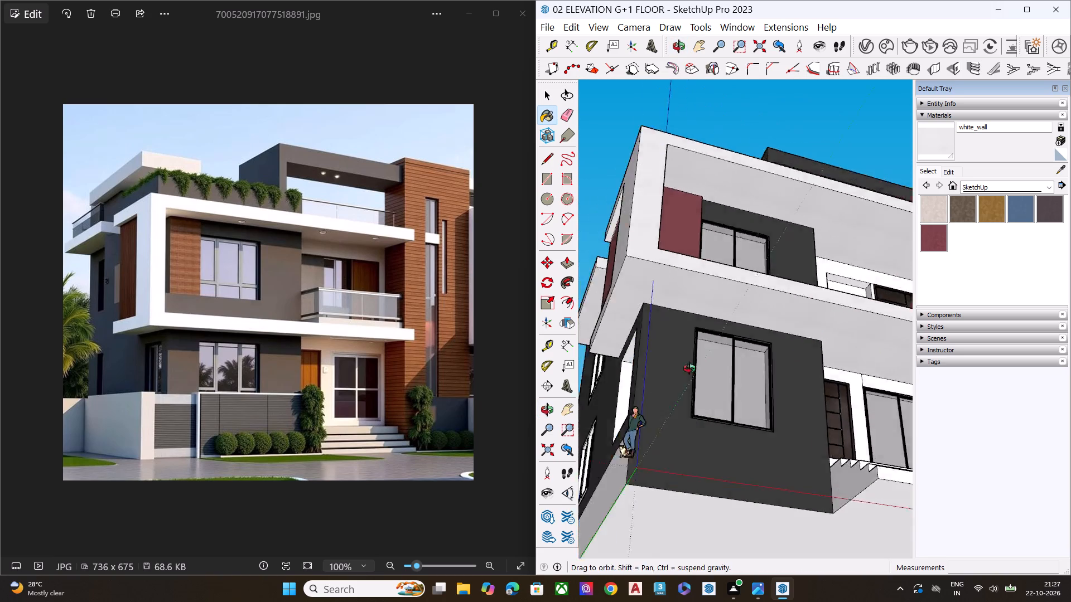
middle_click_drag(689, 368, 634, 368)
scroll(774, 372, "up", 5)
scroll(823, 356, "down", 1)
scroll(827, 353, "up", 2)
left_click(861, 334)
scroll(656, 324, "down", 5)
scroll(654, 329, "up", 1)
scroll(654, 330, "down", 3)
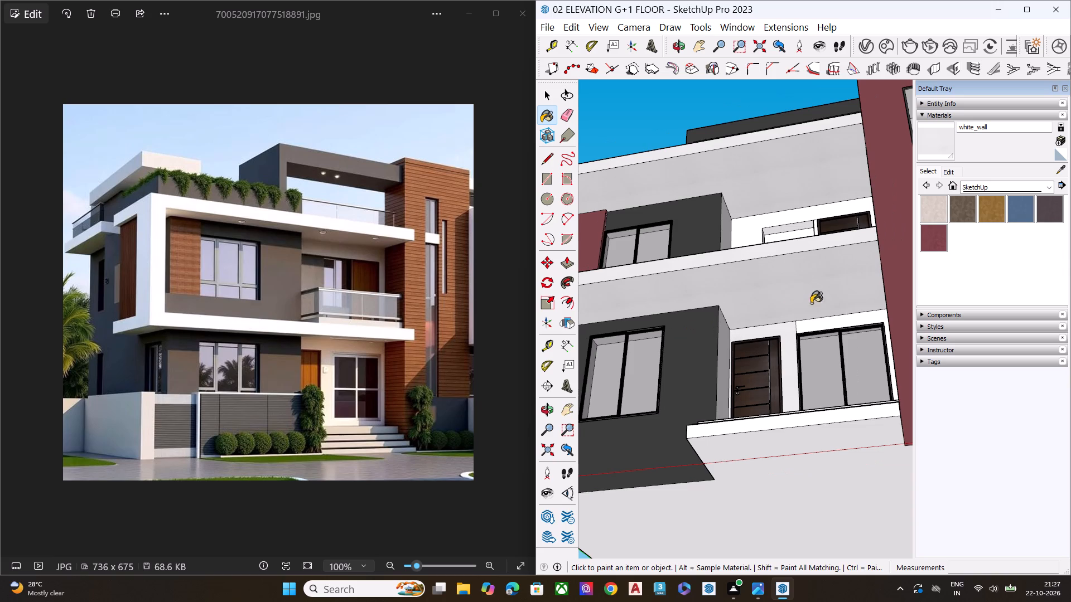
left_click(819, 323)
middle_click_drag(789, 295, 799, 527)
scroll(744, 245, "up", 1)
left_click(746, 250)
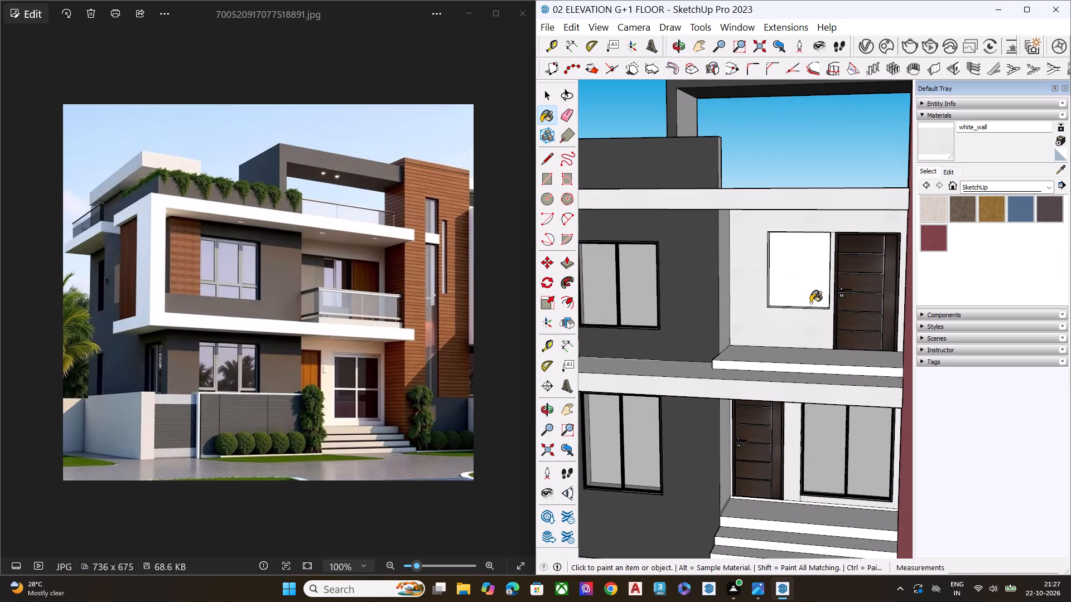
Copy the ground-floor entrance window up to the lower corner of the window opening beside the first-floor balcony door.
scroll(806, 299, "down", 7)
key("space")
middle_click_drag(813, 365, 817, 263)
scroll(817, 263, "up", 5)
scroll(801, 309, "down", 3)
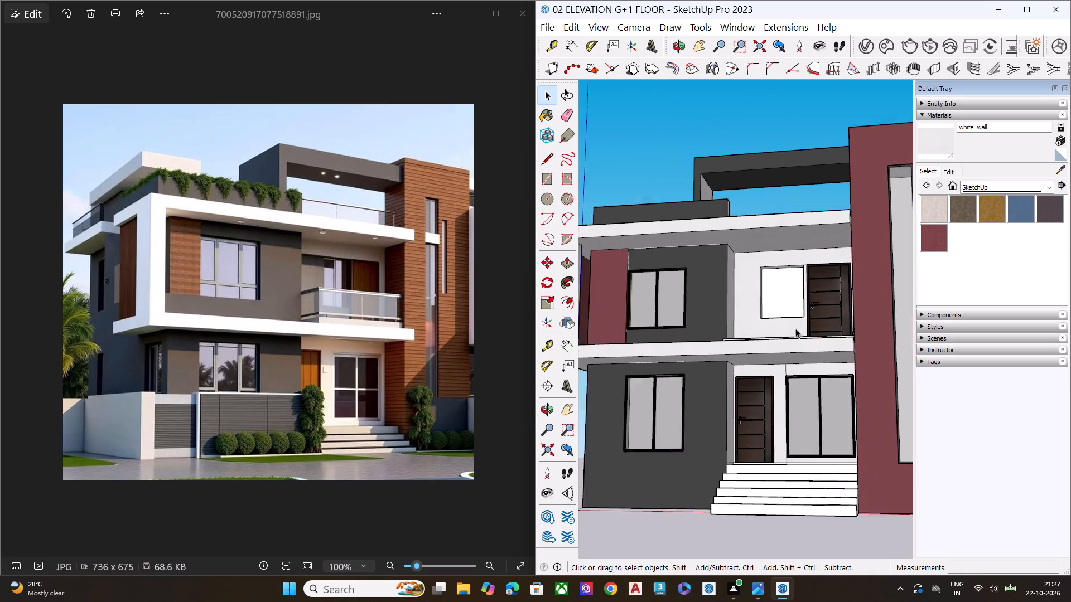
scroll(795, 328, "down", 1)
key("space")
left_click(813, 419)
scroll(819, 442, "up", 3)
key("comma")
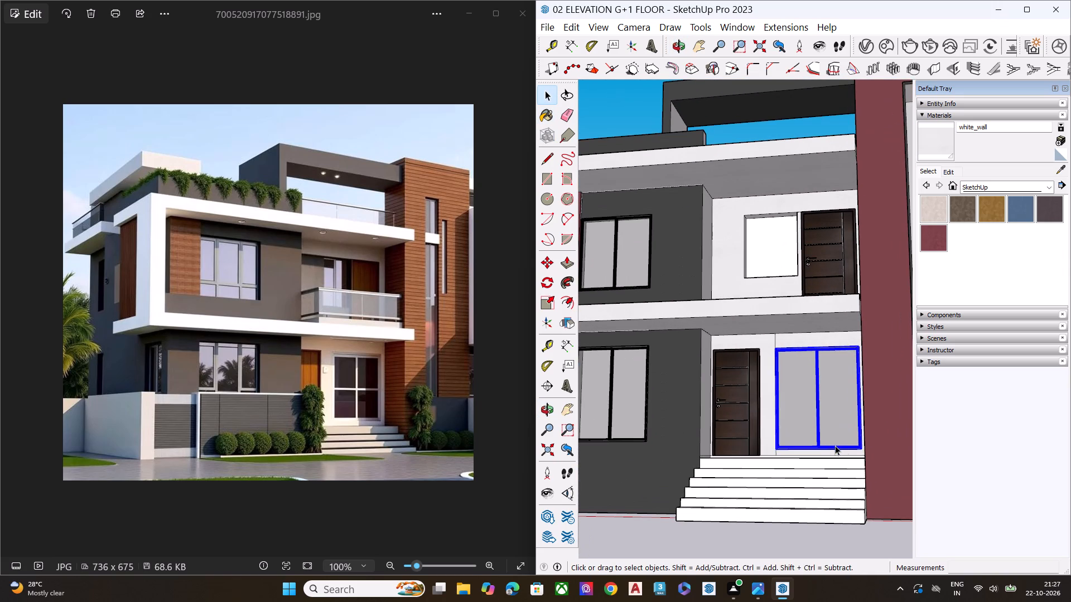
key("m")
left_click(858, 450)
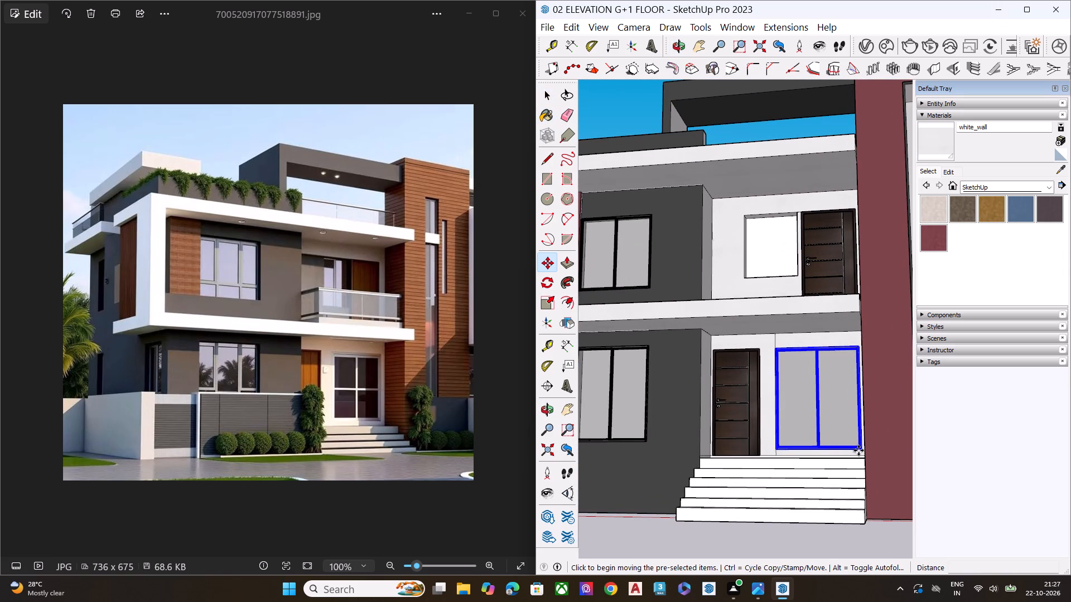
scroll(771, 276, "down", 1)
middle_click_drag(779, 283, 797, 356)
scroll(807, 272, "up", 2)
scroll(807, 271, "down", 1)
scroll(807, 271, "up", 14)
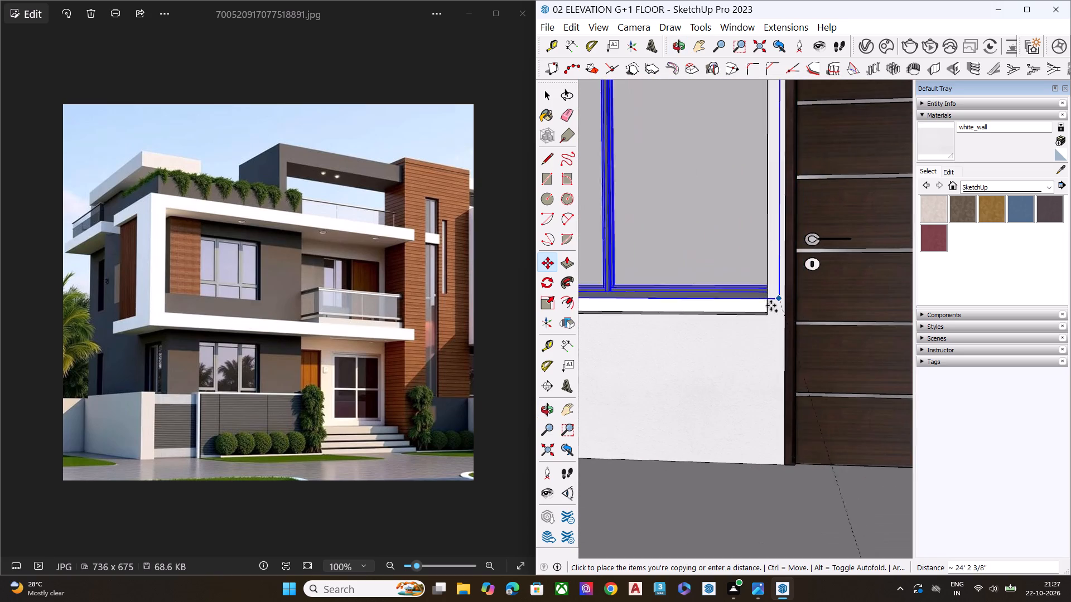
scroll(771, 312, "up", 2)
left_click(763, 315)
key("space")
Scale the copied balcony window down uniformly from its lower outer corner to suit the opening.
scroll(808, 359, "down", 2)
scroll(819, 378, "up", 2)
scroll(823, 385, "down", 7)
scroll(851, 418, "up", 1)
scroll(853, 419, "down", 1)
scroll(858, 424, "up", 1)
scroll(858, 425, "down", 3)
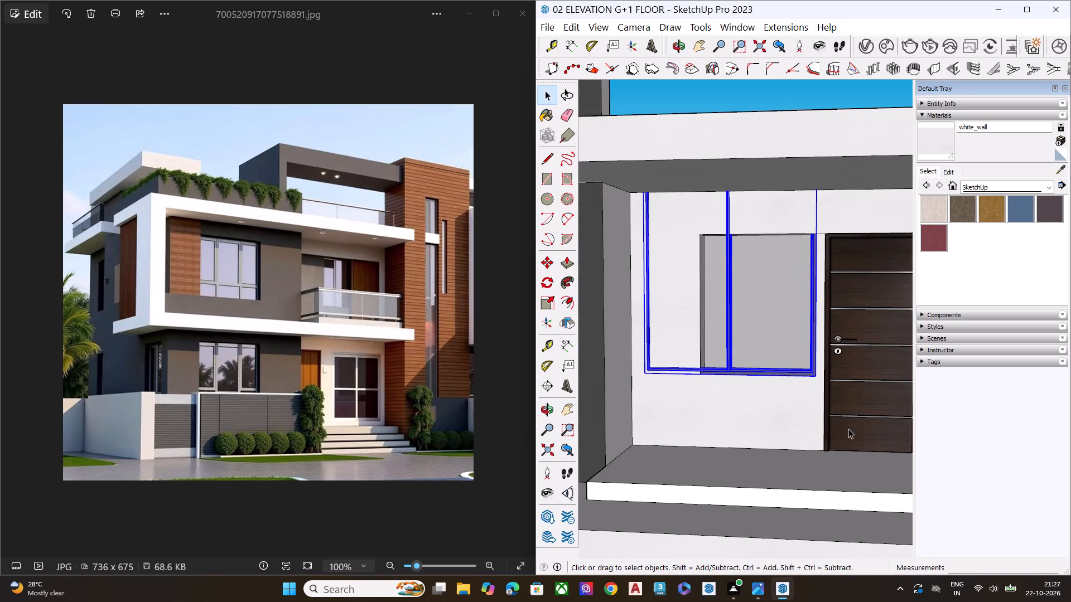
middle_click_drag(790, 403, 797, 397)
key("s")
scroll(673, 268, "down", 6)
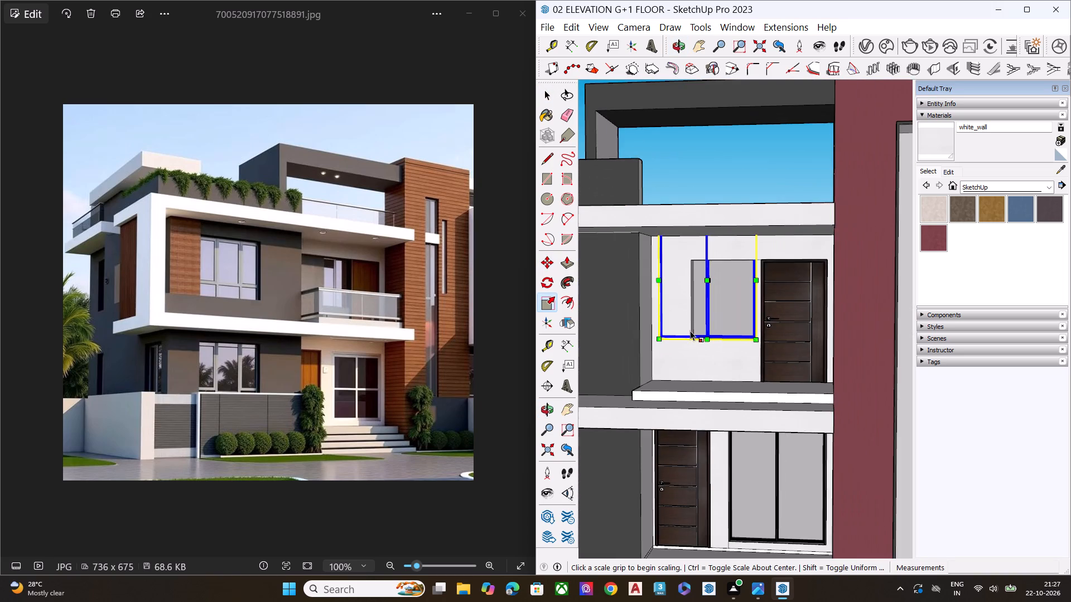
middle_click_drag(665, 212, 668, 280)
scroll(668, 270, "up", 6)
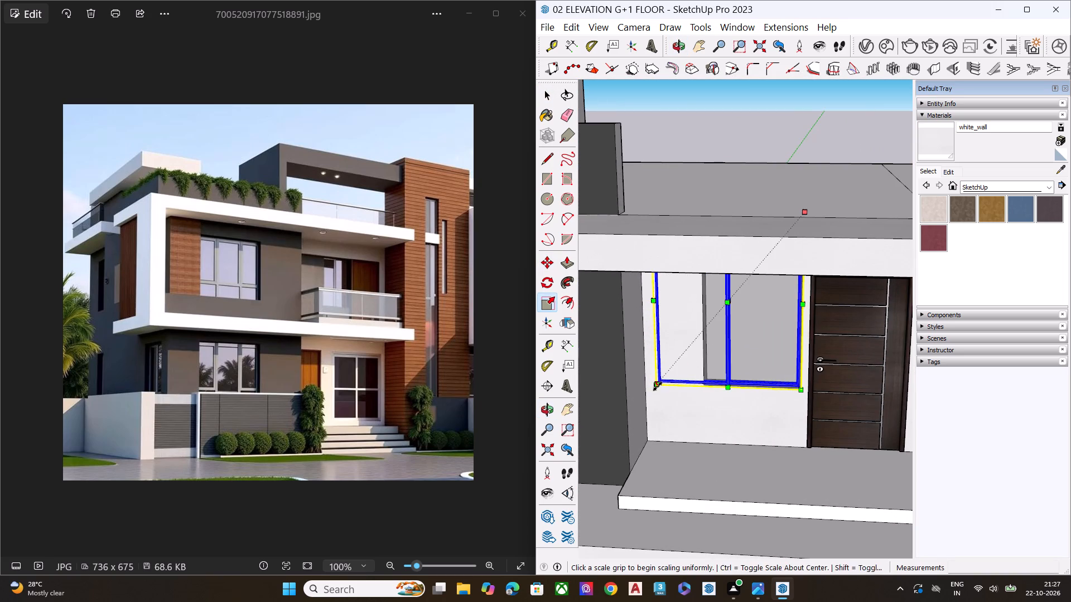
left_click_drag(658, 386, 717, 330)
Move the scaled window down about 5' 1" so its lower corner sits on the opening's bottom corner beside the door.
middle_click_drag(772, 362, 774, 277)
scroll(774, 277, "up", 12)
key("space")
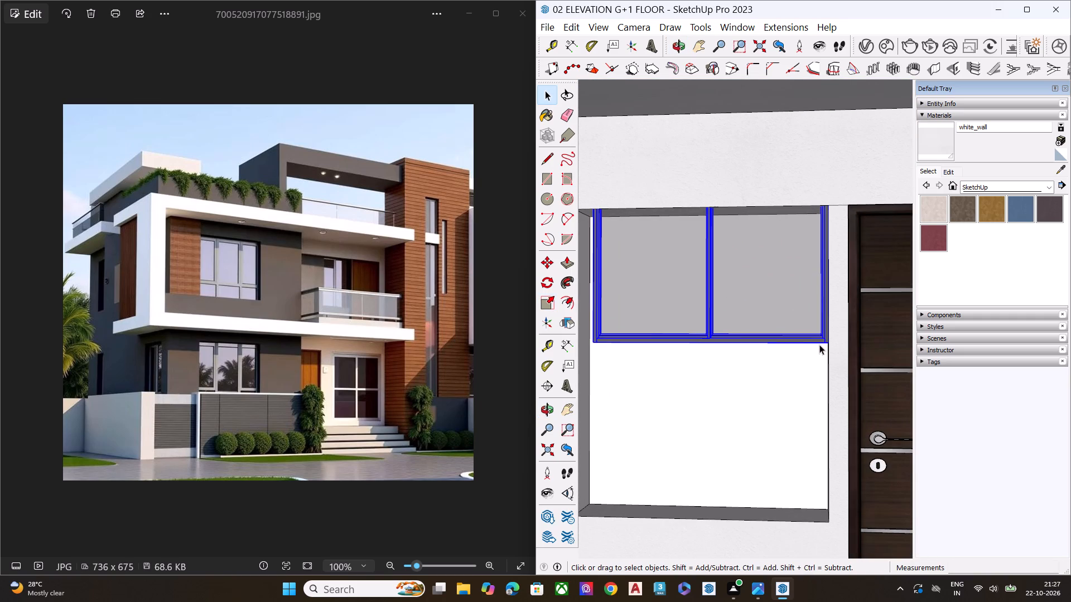
key("m")
left_click(828, 343)
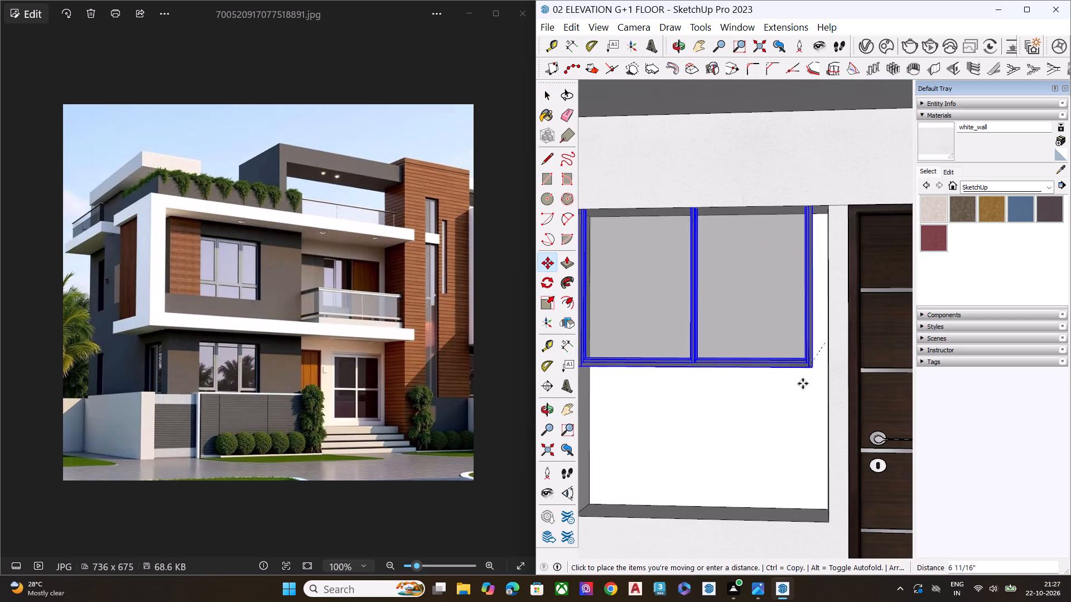
left_click(829, 527)
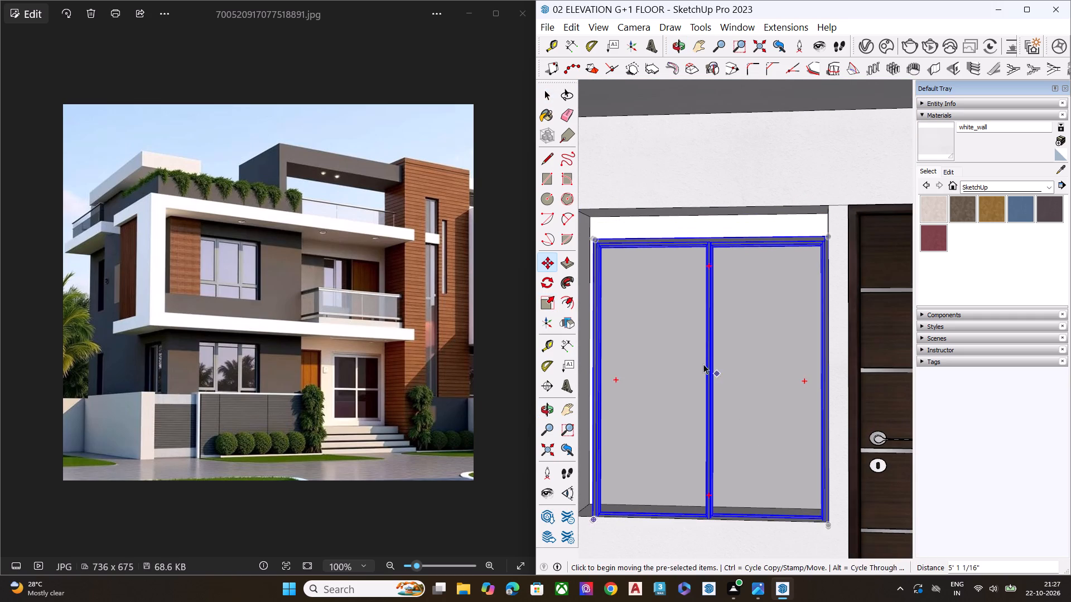
key("space")
Stretch the balcony window to the opening's far side by about 1.08 in width and up to its top edge.
scroll(670, 331, "down", 5)
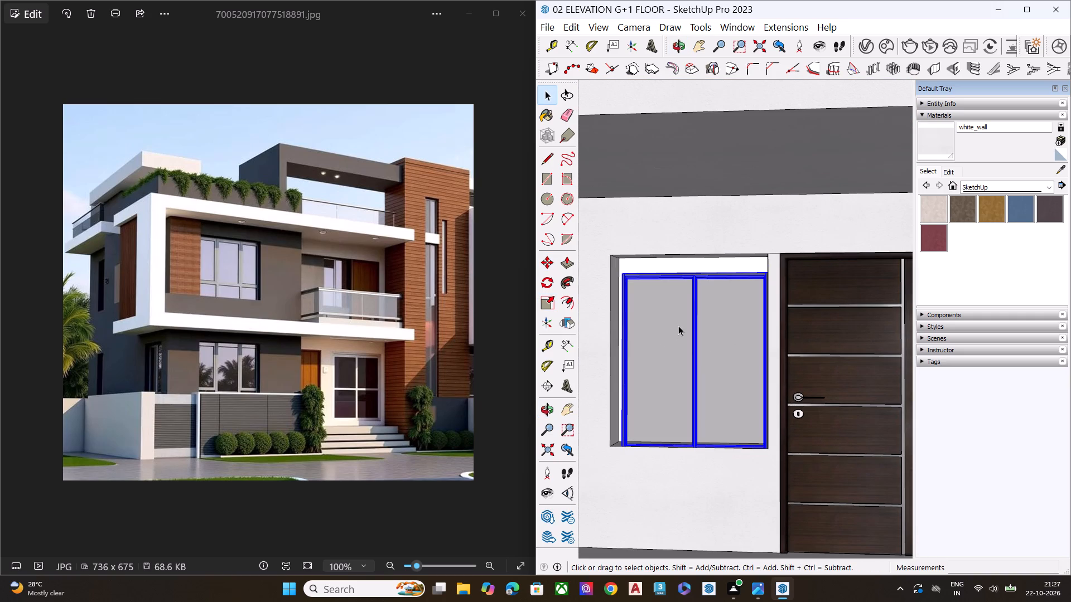
scroll(733, 279, "up", 9)
scroll(779, 301, "down", 5)
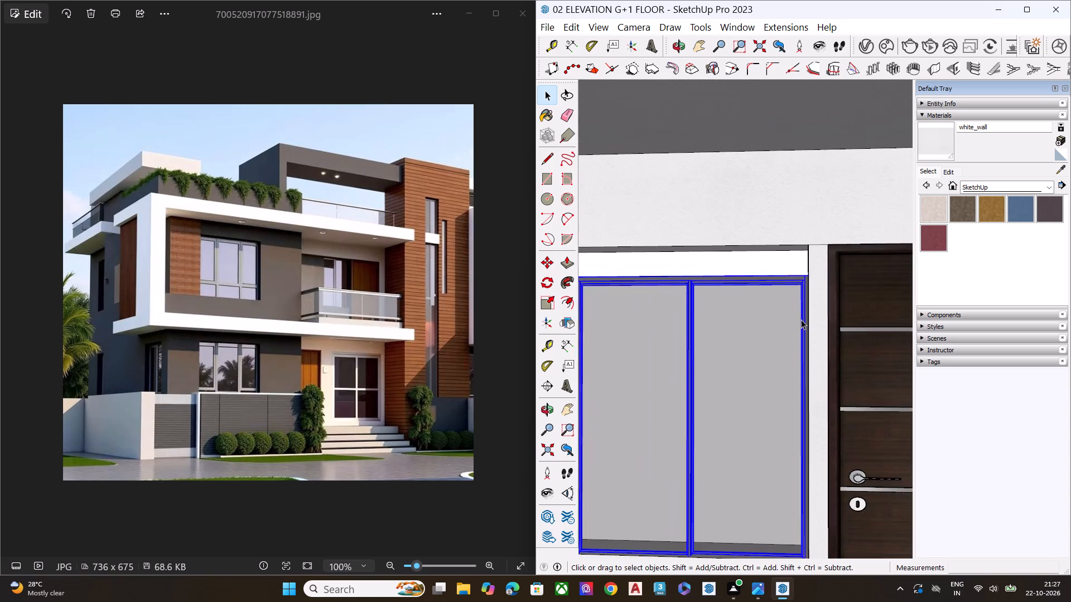
scroll(801, 319, "down", 7)
key("s")
scroll(679, 370, "up", 4)
scroll(670, 383, "down", 1)
scroll(670, 384, "up", 4)
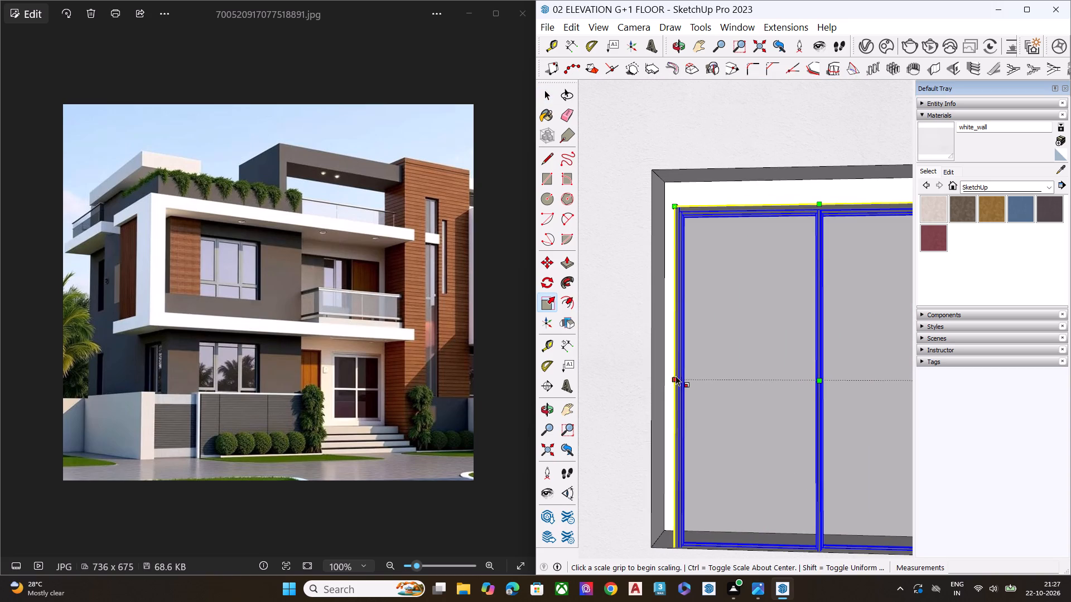
middle_click_drag(686, 388, 731, 443)
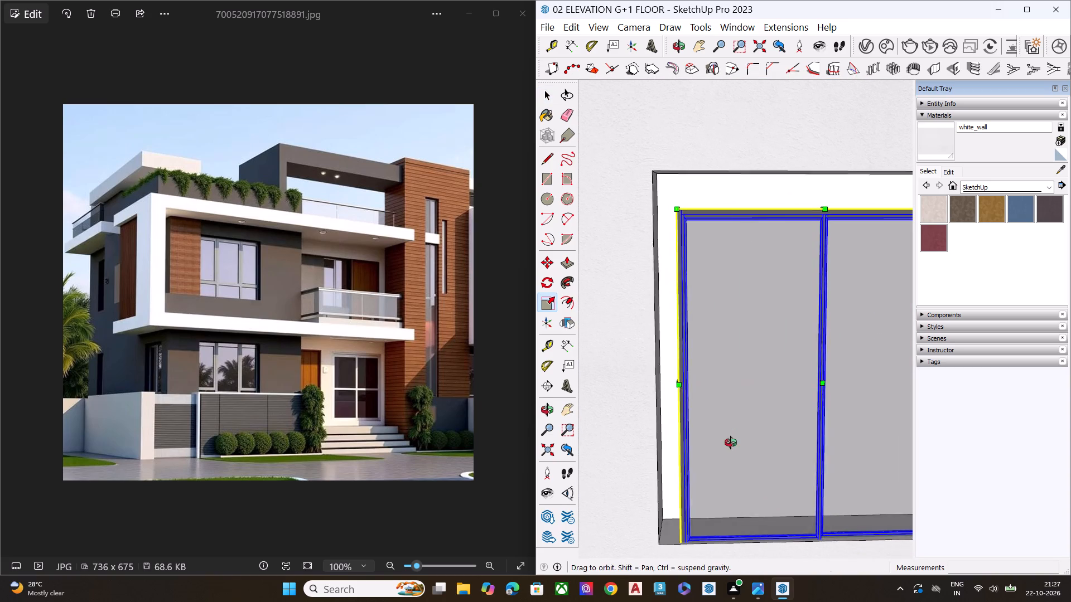
middle_click_drag(731, 443, 740, 463)
scroll(707, 418, "up", 1)
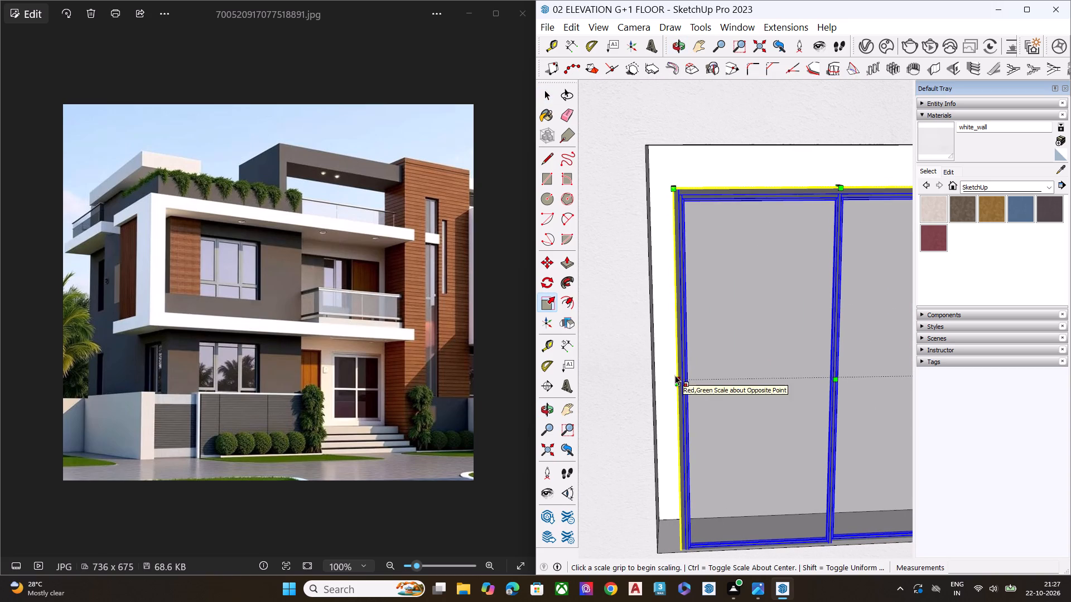
left_click(674, 377)
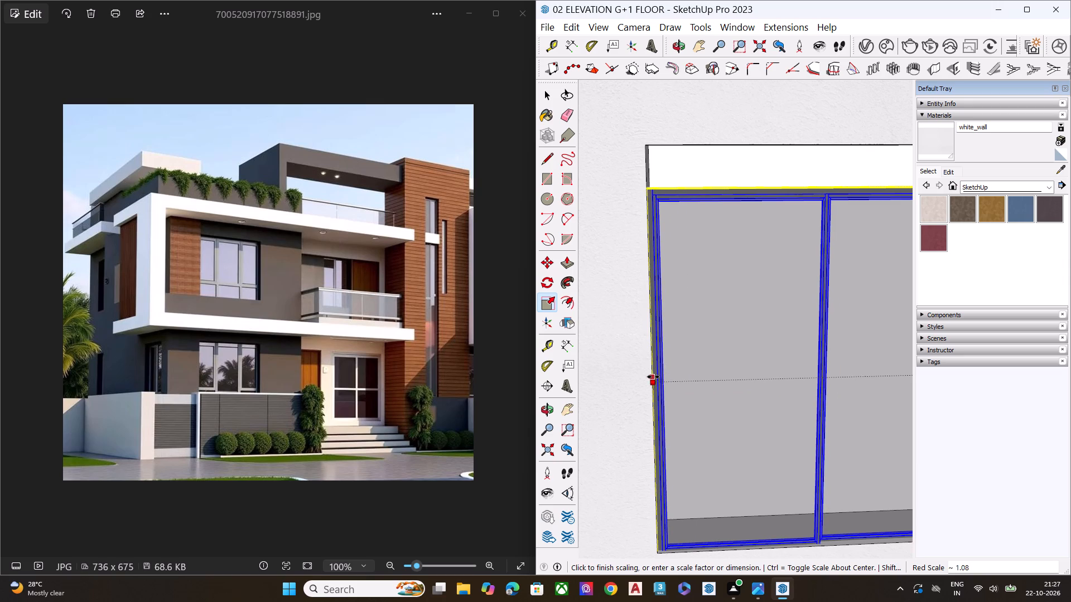
left_click(653, 377)
scroll(573, 327, "down", 5)
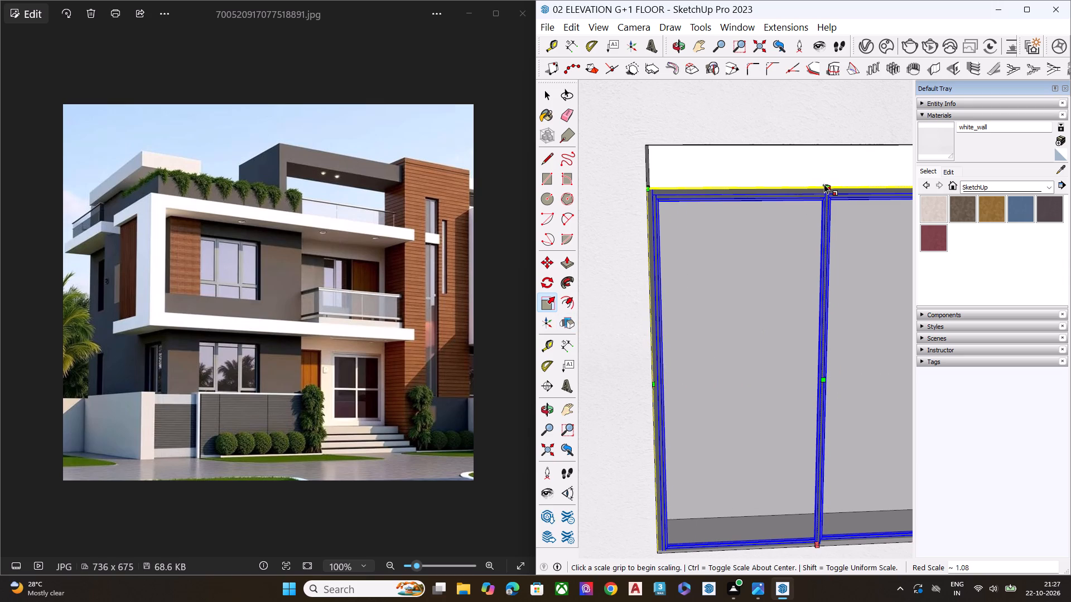
left_click(822, 183)
left_click(829, 145)
key("space")
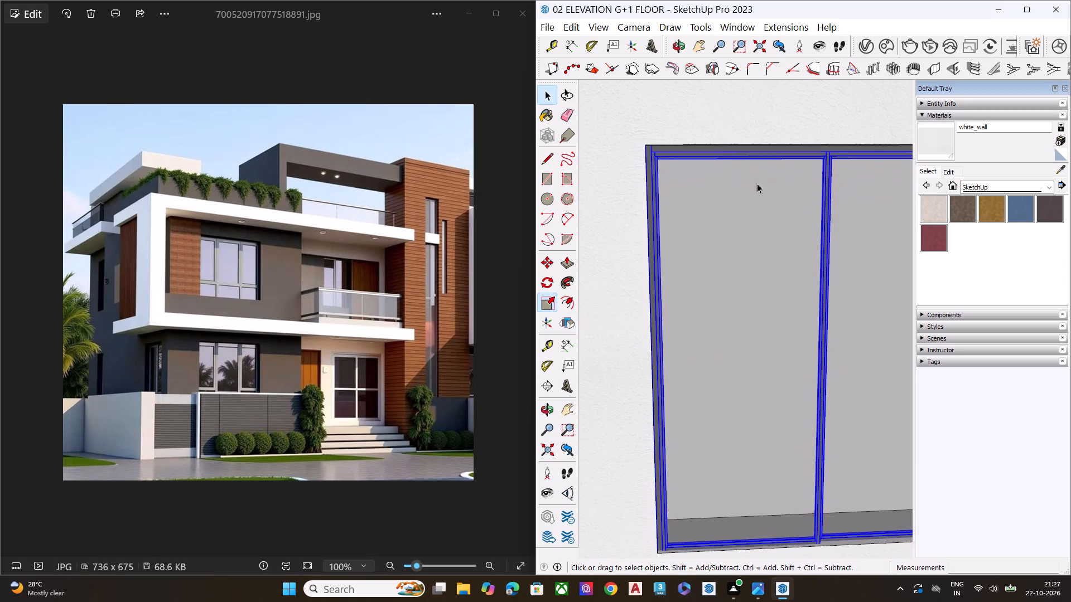
Clear the selection and examine the whole house elevation against the reference photo.
scroll(672, 213, "down", 1)
scroll(671, 215, "up", 2)
scroll(665, 219, "down", 6)
middle_click_drag(759, 322, 745, 275)
key("space")
scroll(753, 254, "down", 20)
scroll(766, 261, "up", 2)
scroll(766, 261, "down", 3)
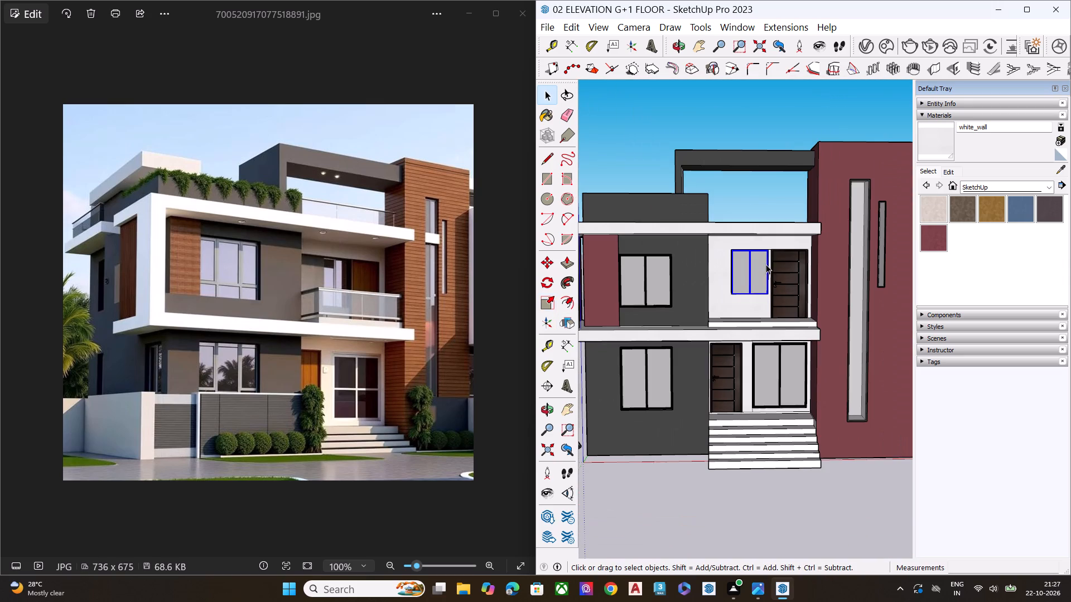
double_click(761, 193)
key("space")
scroll(703, 245, "down", 2)
scroll(693, 252, "up", 1)
scroll(690, 258, "down", 2)
scroll(688, 261, "up", 1)
scroll(687, 270, "down", 2)
middle_click_drag(723, 291, 727, 224)
scroll(727, 224, "up", 1)
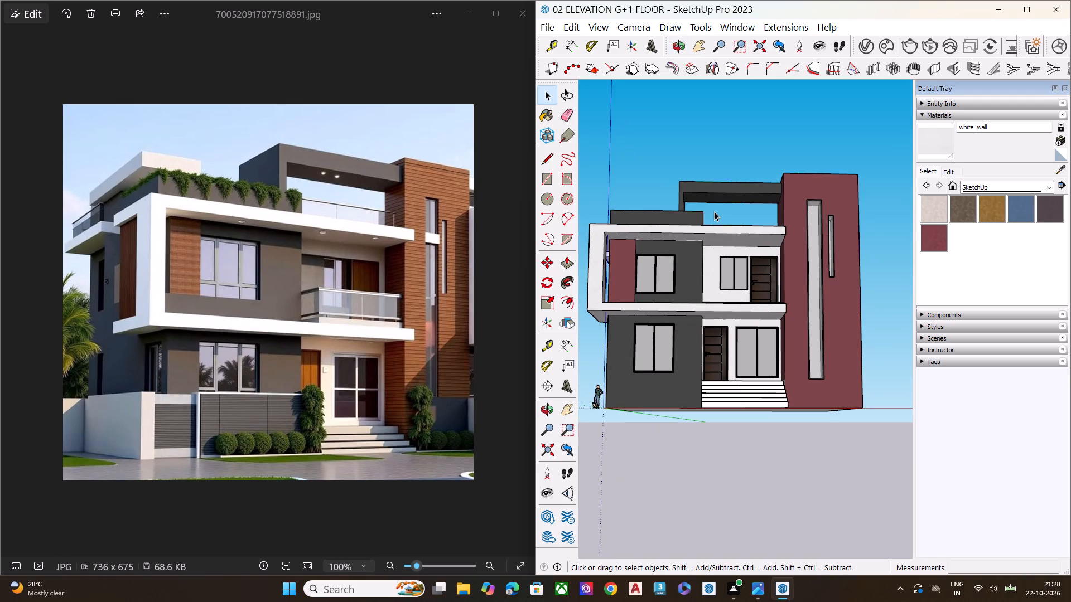
key("space")
scroll(779, 263, "down", 4)
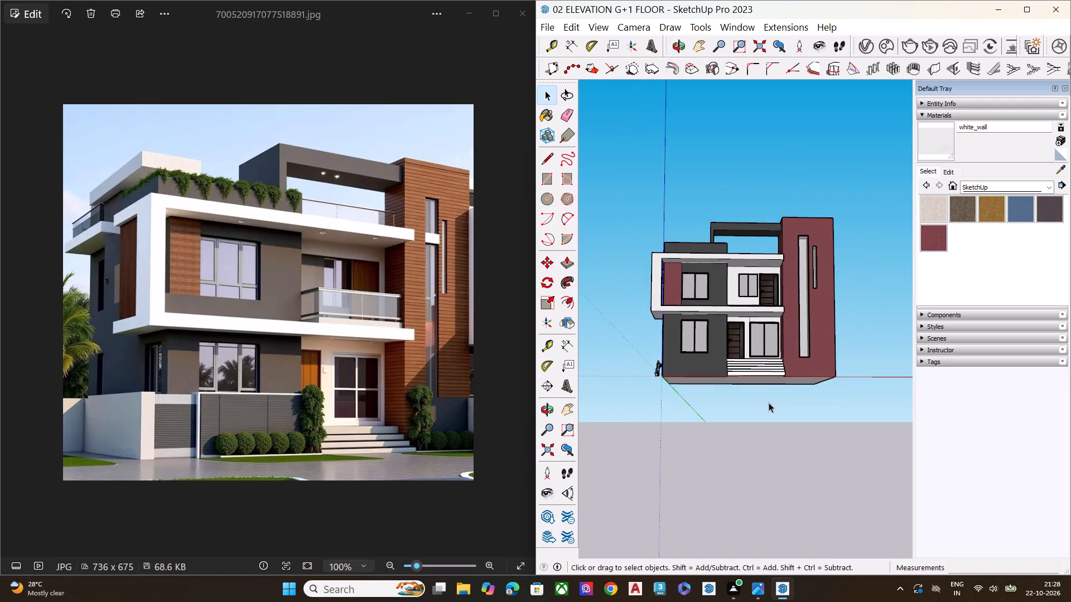
middle_click_drag(755, 427, 758, 502)
scroll(794, 430, "up", 6)
scroll(795, 430, "down", 3)
scroll(795, 430, "up", 1)
scroll(795, 430, "down", 2)
middle_click_drag(784, 386, 700, 363)
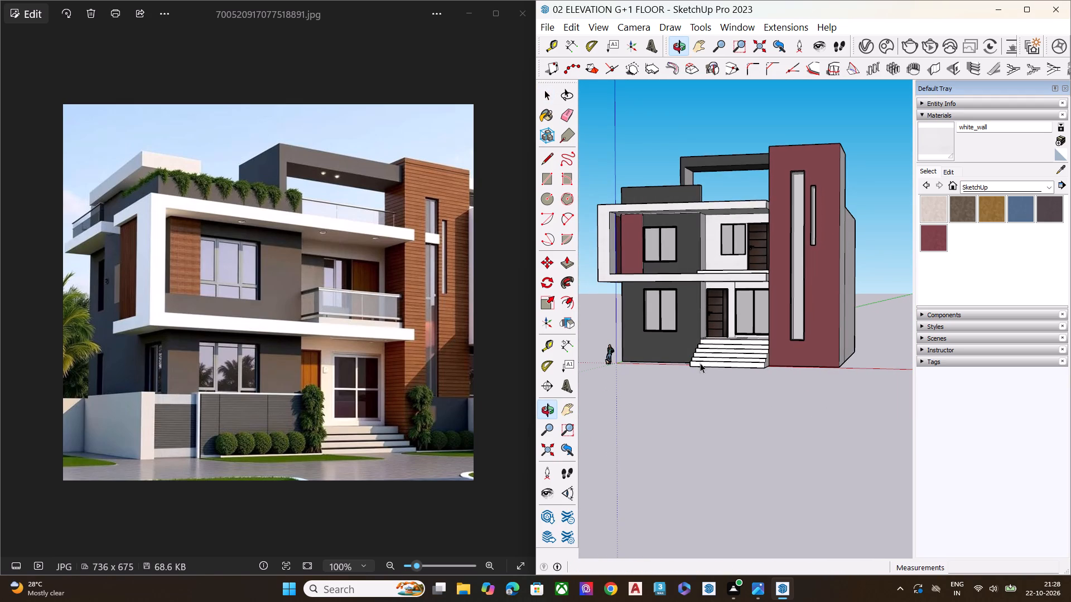
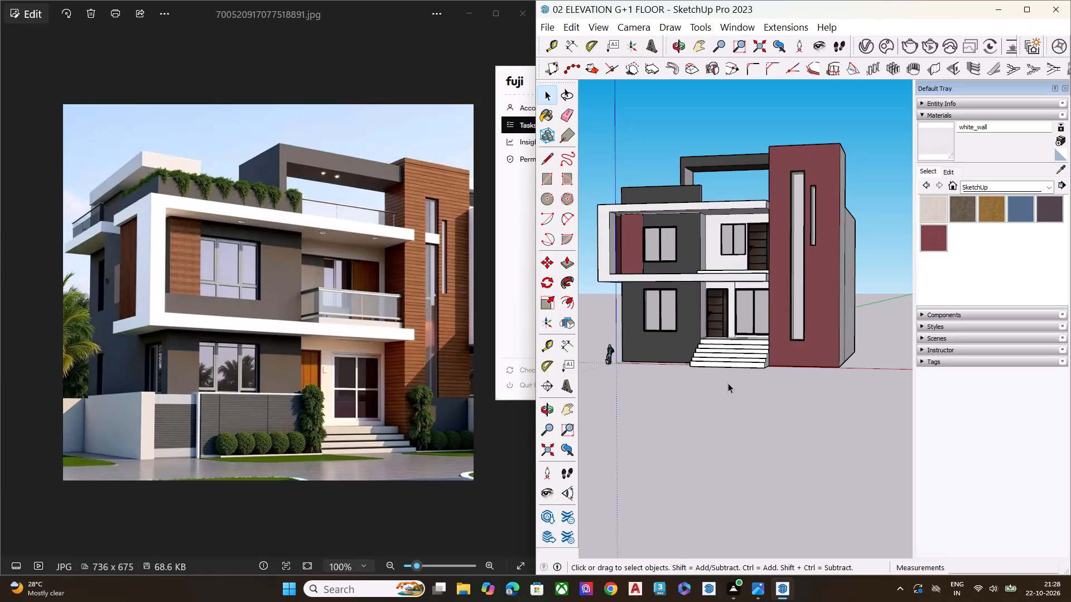
Import the hanging plant model Plant+2 (1).skp from the Downloads folder.
middle_click_drag(761, 248, 761, 247)
middle_click_drag(761, 247, 765, 363)
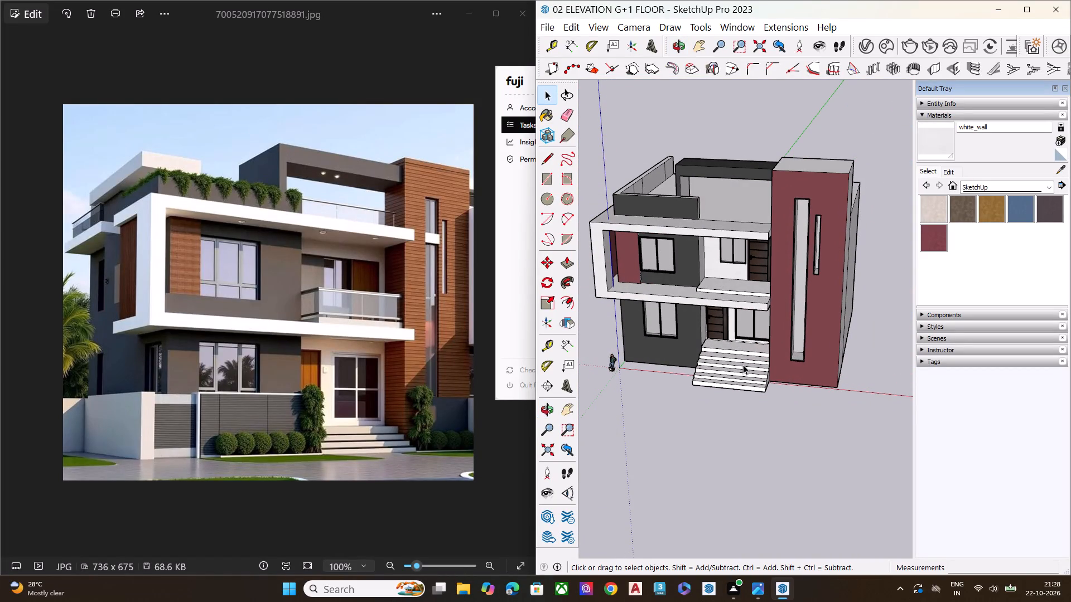
left_click(549, 27)
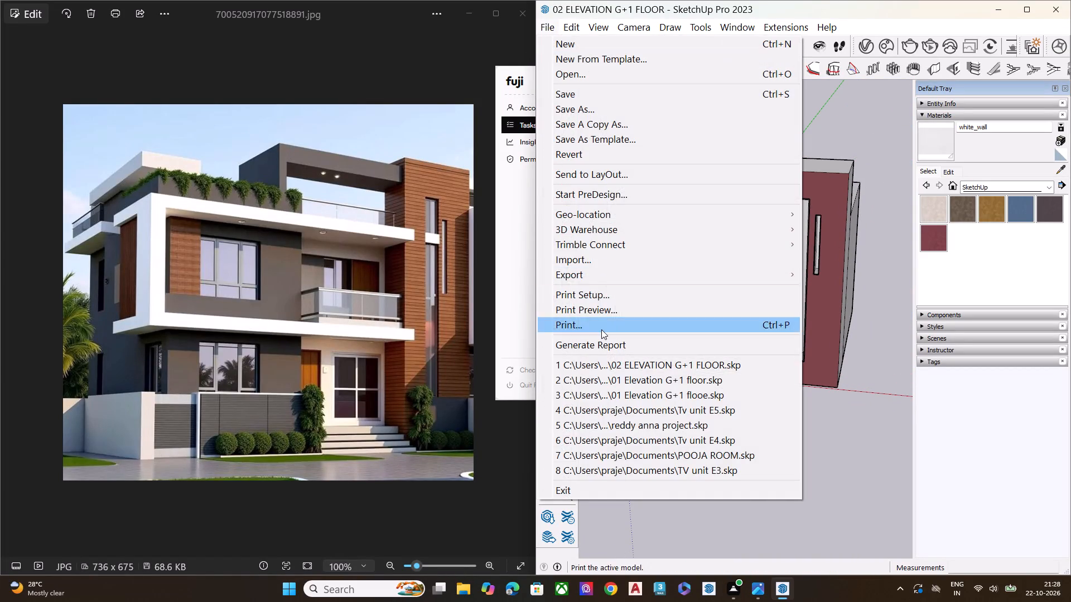
left_click(606, 261)
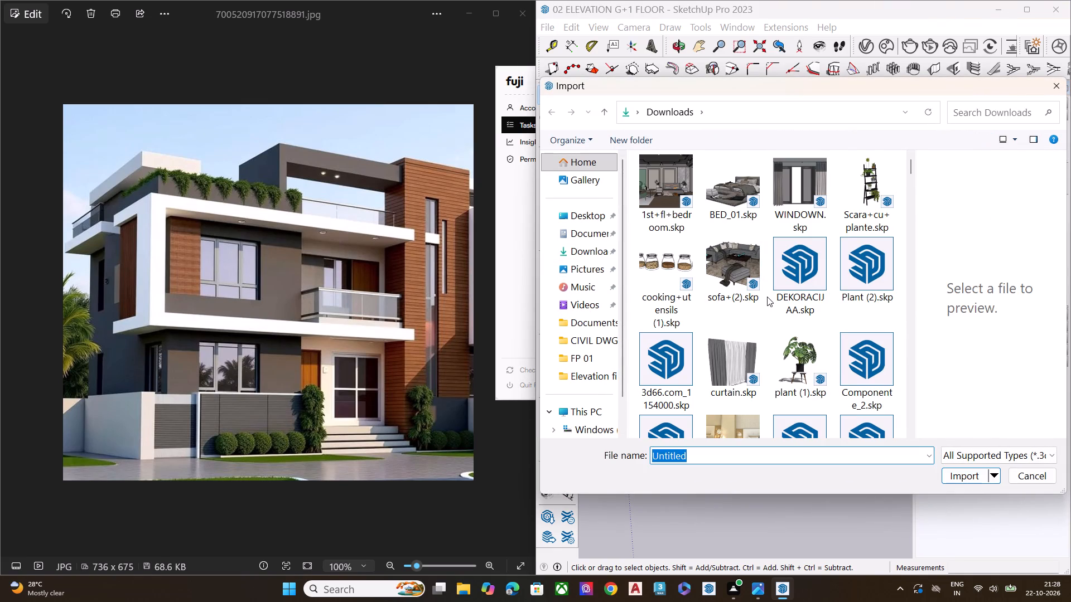
scroll(768, 299, "down", 1)
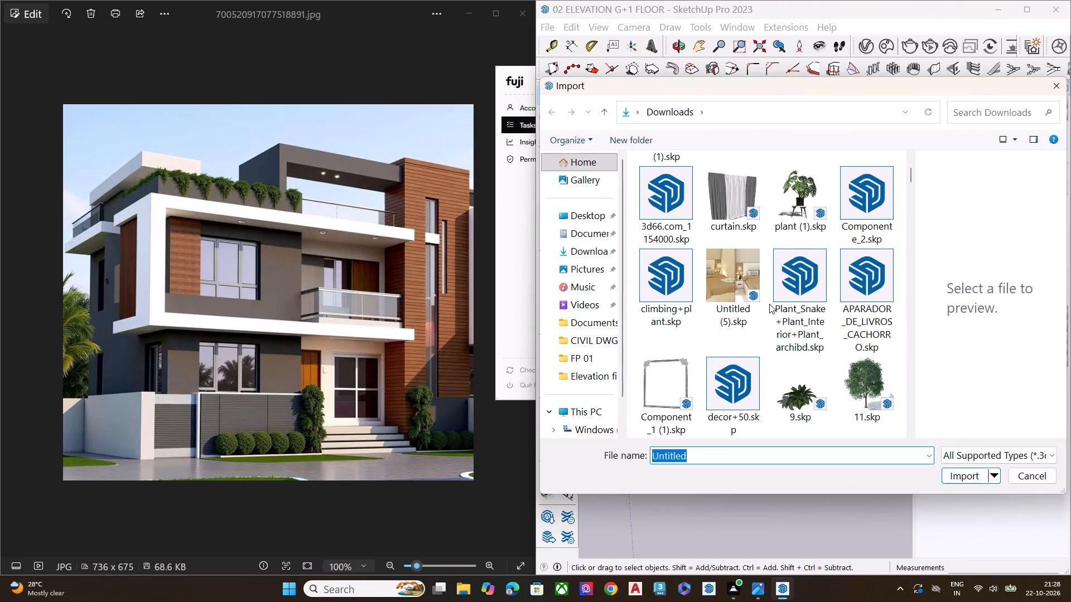
scroll(769, 304, "down", 5)
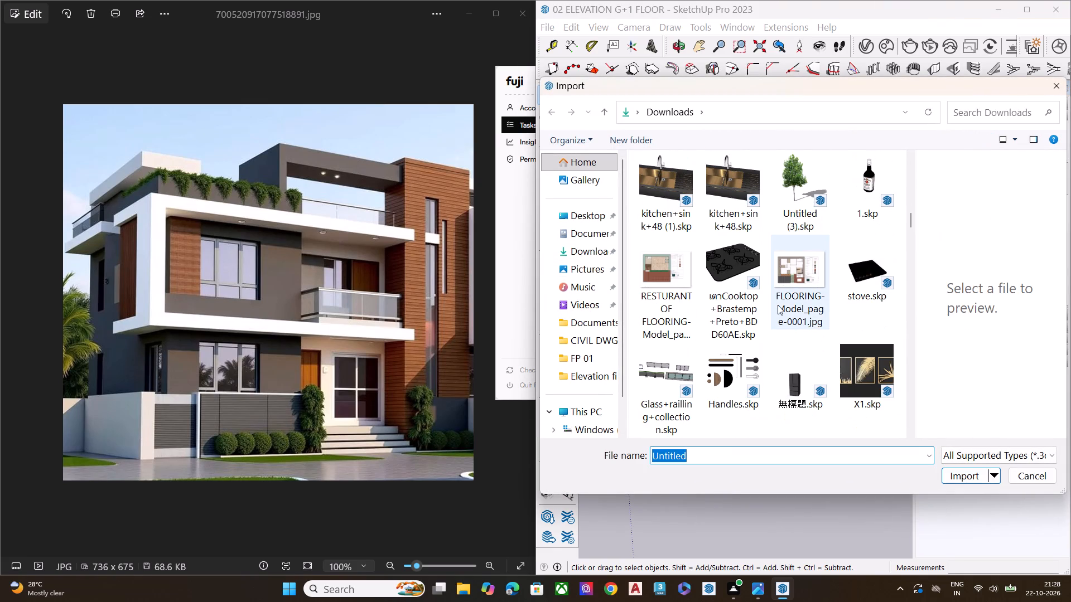
scroll(776, 305, "down", 3)
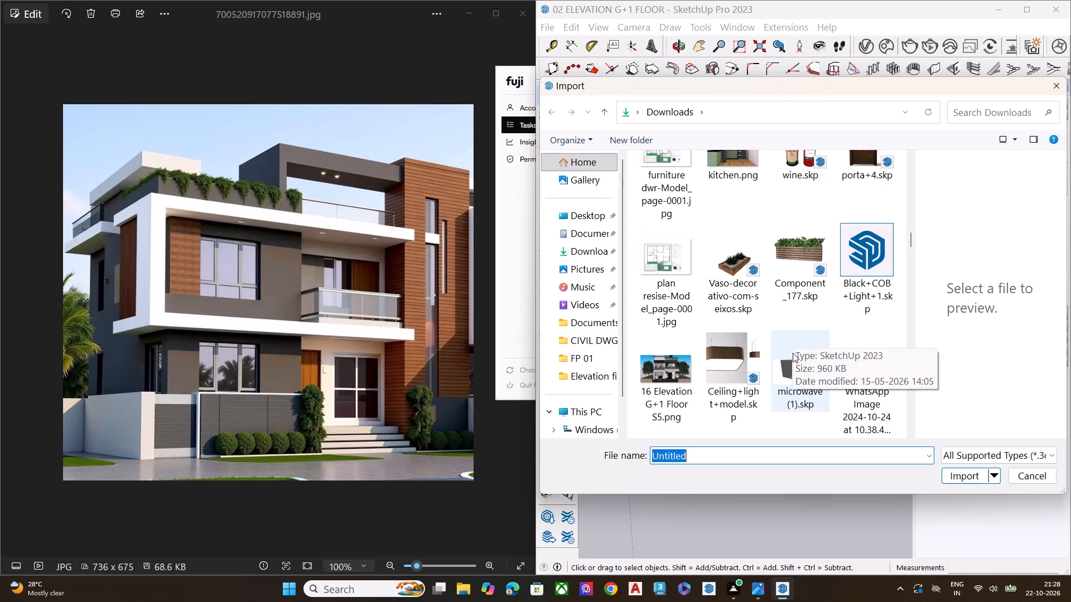
scroll(804, 352, "down", 5)
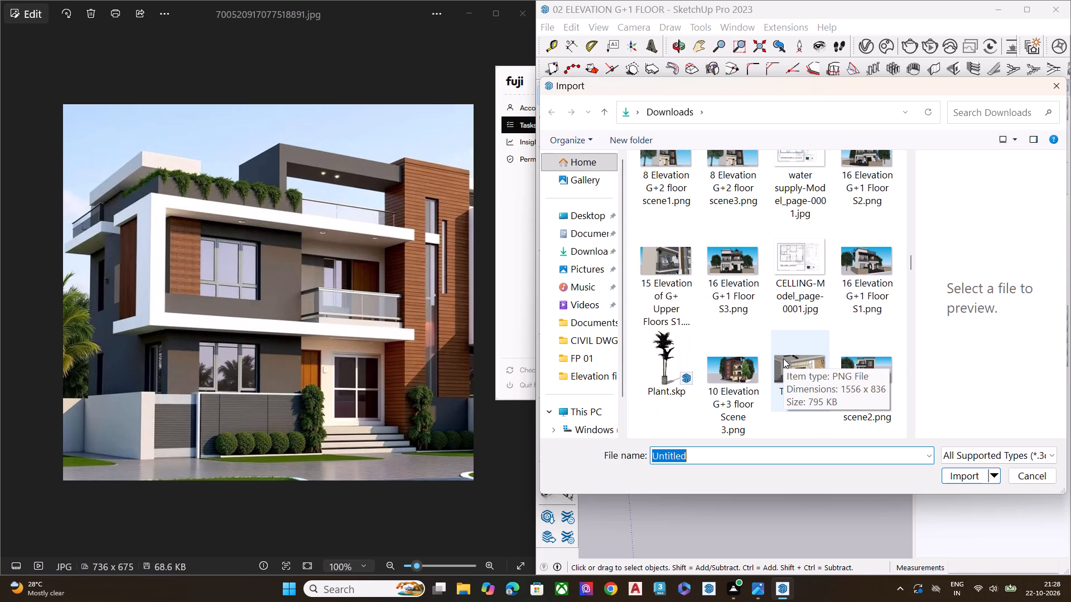
scroll(783, 358, "down", 4)
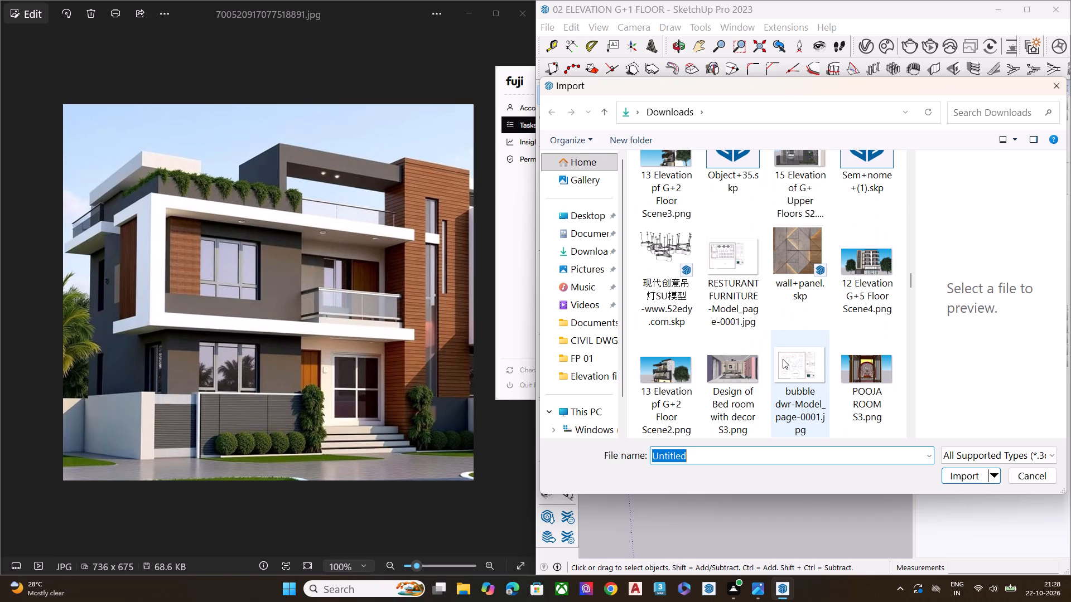
scroll(781, 360, "down", 5)
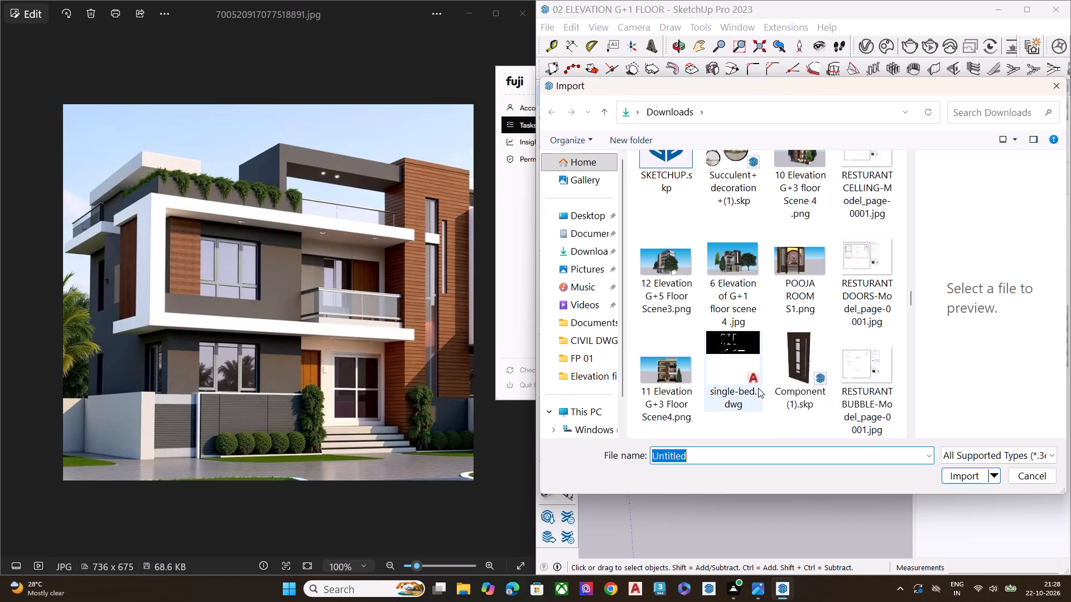
scroll(758, 388, "down", 8)
scroll(824, 332, "down", 2)
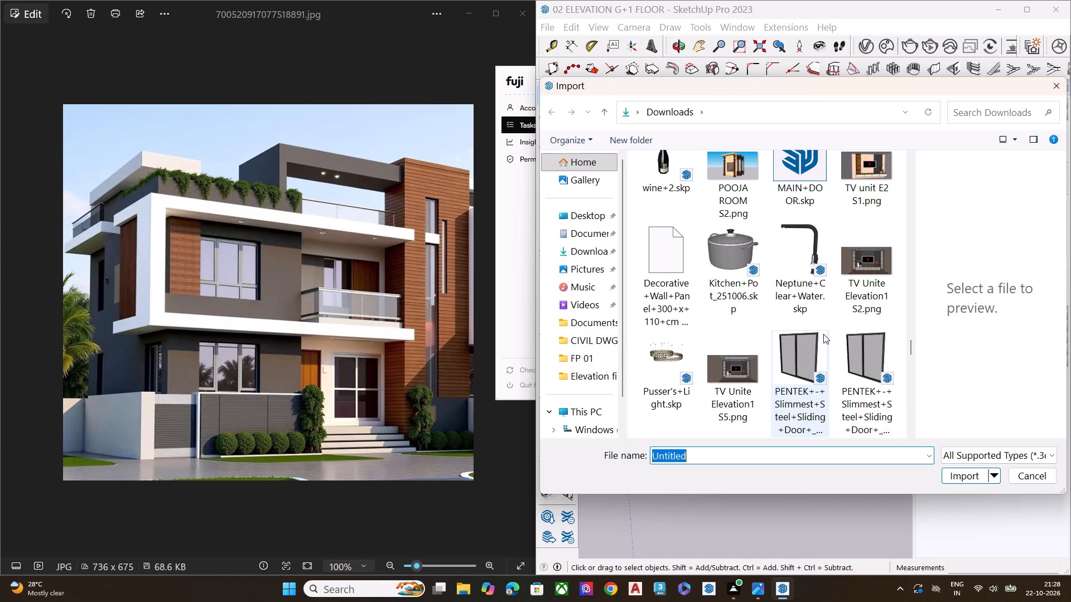
scroll(779, 346, "down", 3)
scroll(779, 345, "up", 5)
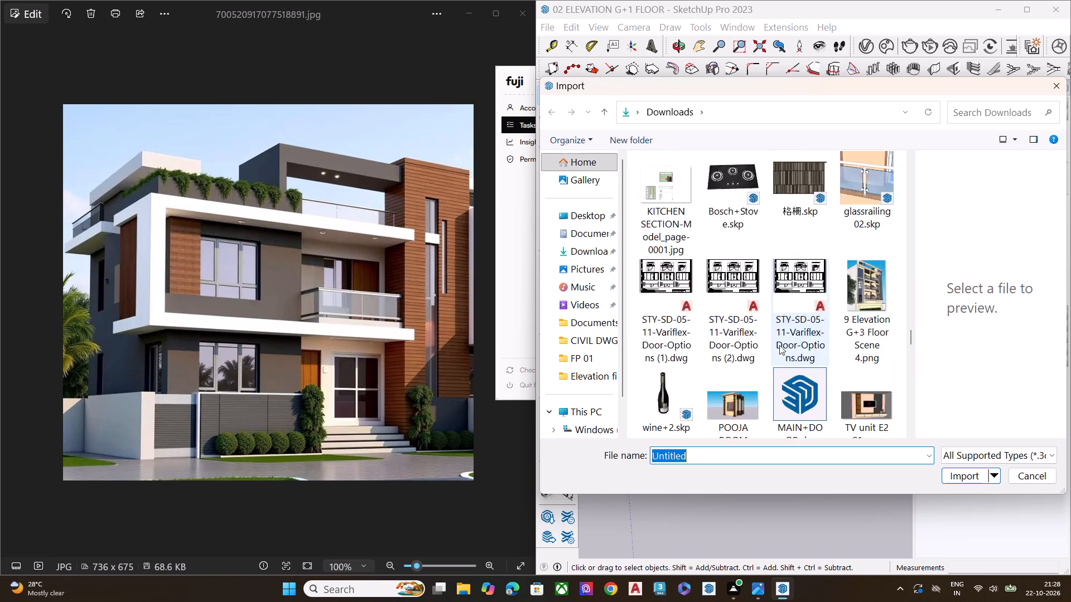
scroll(779, 345, "up", 9)
scroll(800, 315, "down", 3)
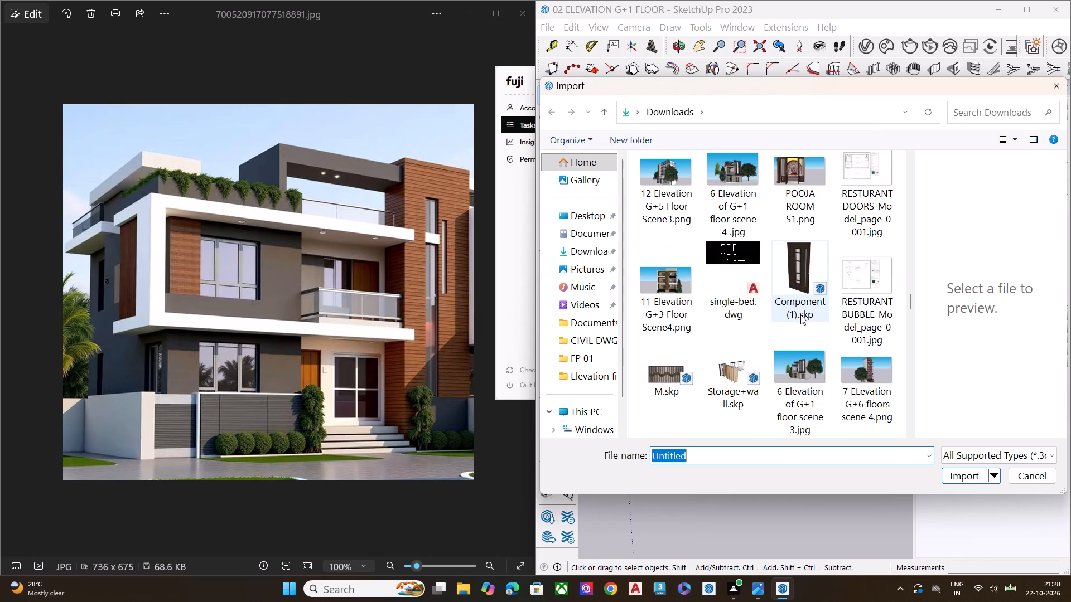
scroll(800, 315, "down", 3)
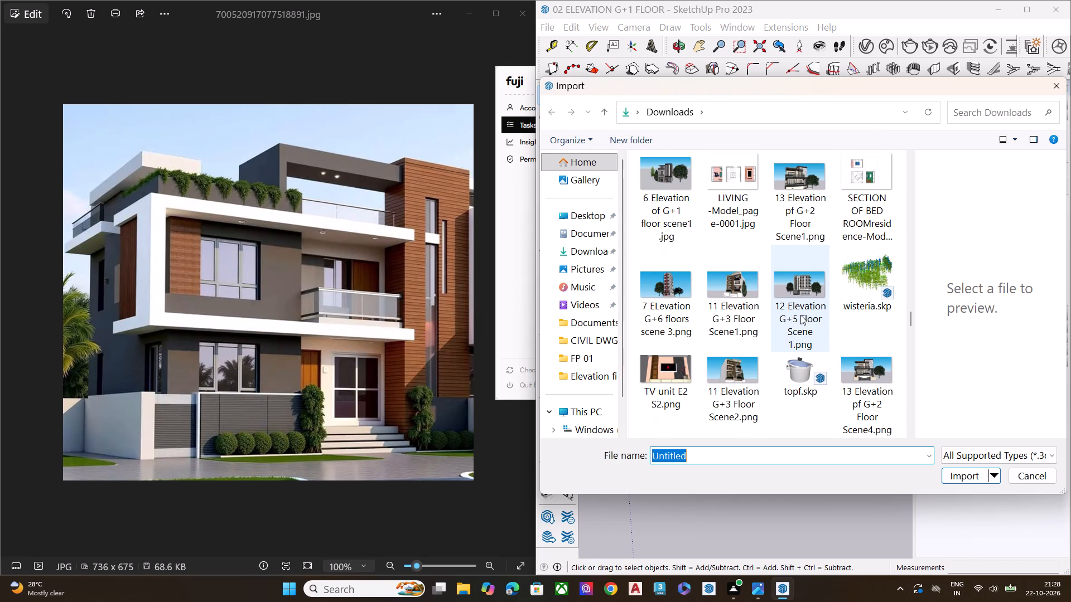
scroll(800, 315, "down", 1)
scroll(800, 315, "up", 7)
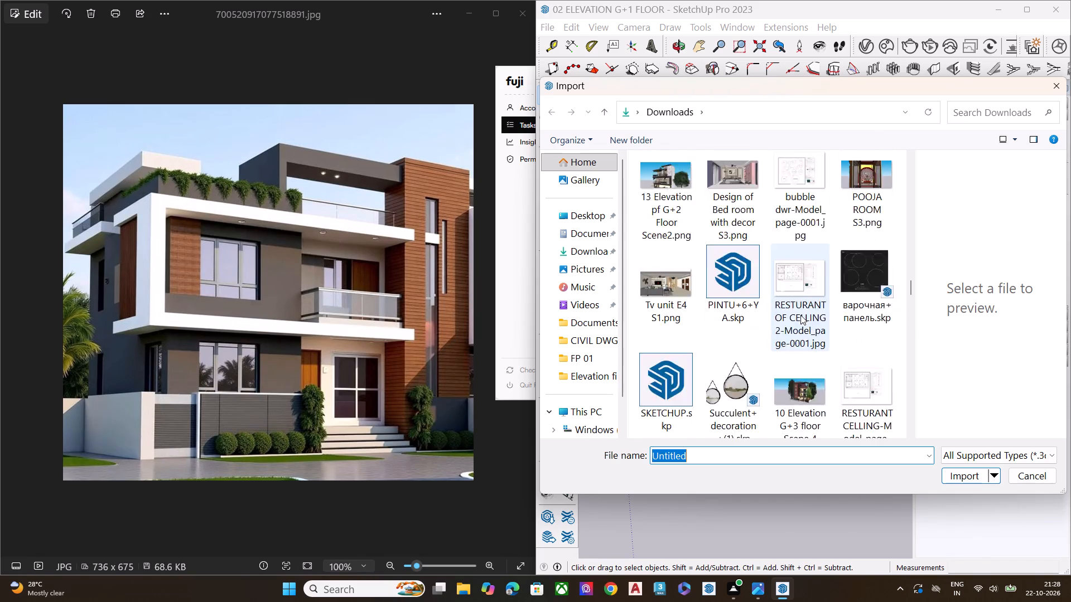
scroll(800, 315, "up", 3)
scroll(800, 315, "down", 3)
scroll(800, 315, "up", 13)
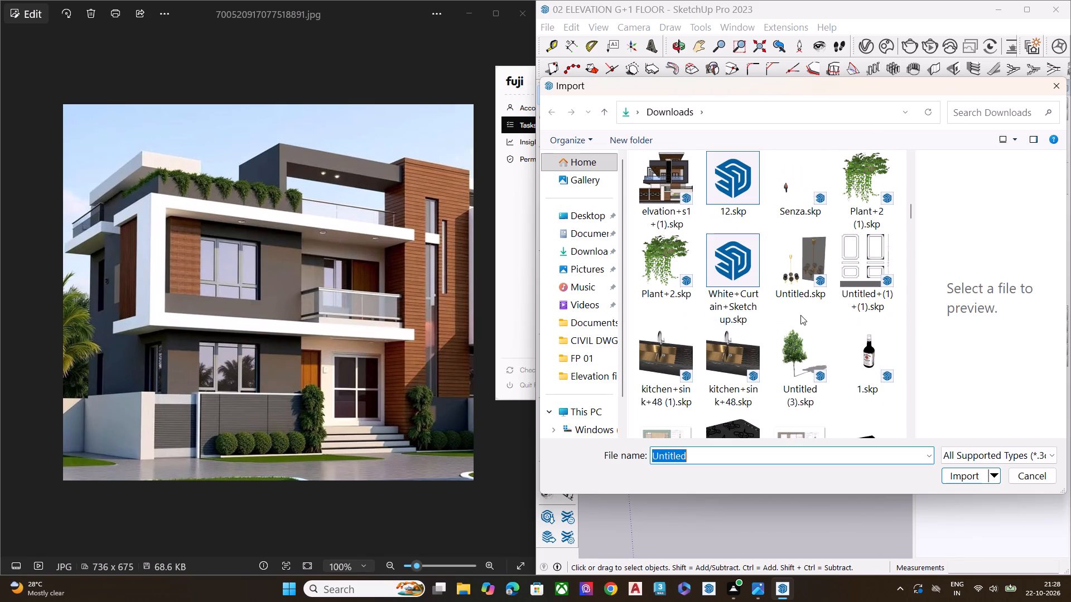
scroll(800, 315, "up", 1)
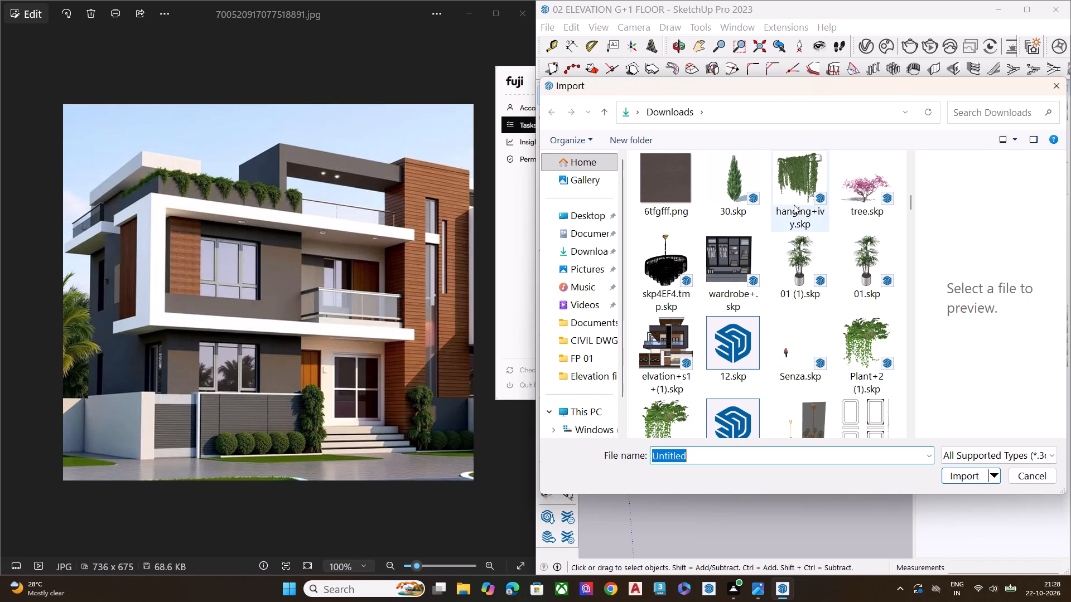
left_click(861, 333)
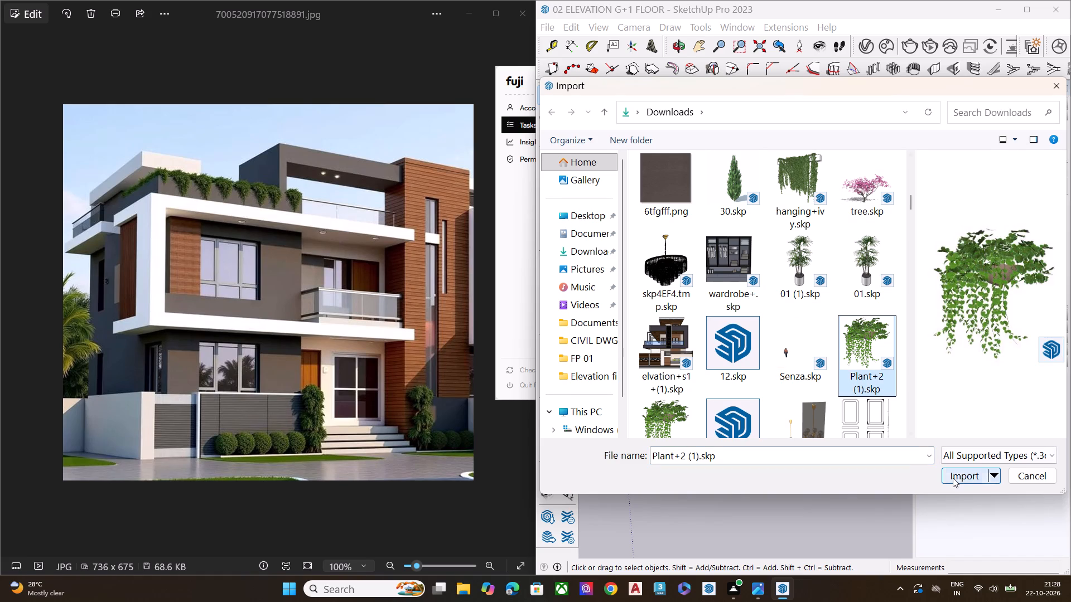
left_click(953, 478)
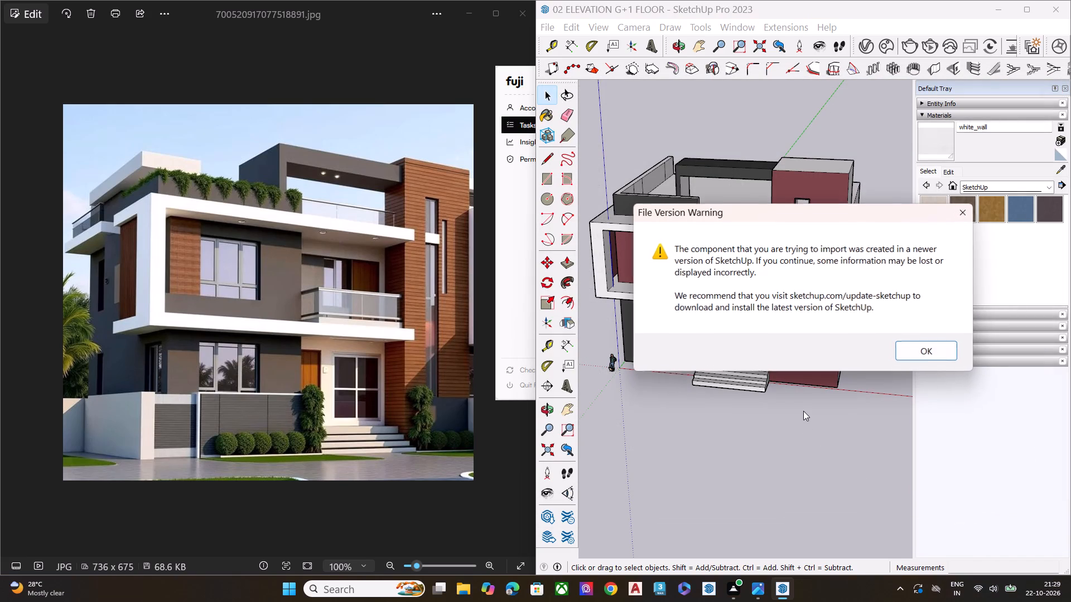
left_click(924, 350)
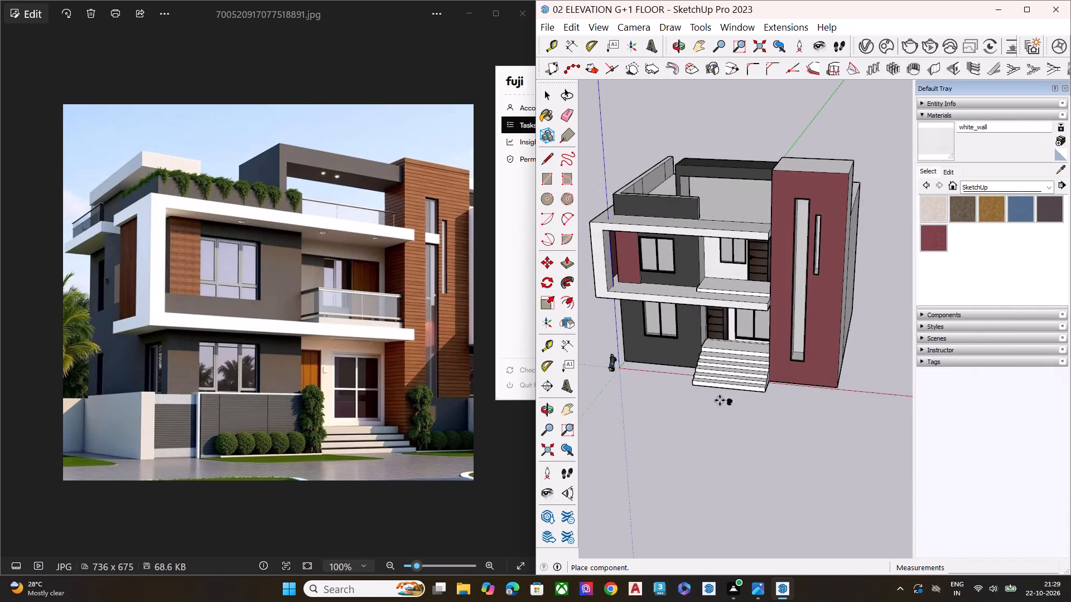
Place the imported plant at the edge of the grey wall beside the ground-floor entrance door, just below the slab.
middle_click_drag(710, 385, 730, 205)
scroll(710, 382, "up", 1)
scroll(719, 252, "up", 7)
scroll(687, 268, "down", 2)
scroll(687, 267, "up", 3)
scroll(687, 267, "down", 1)
scroll(687, 267, "up", 4)
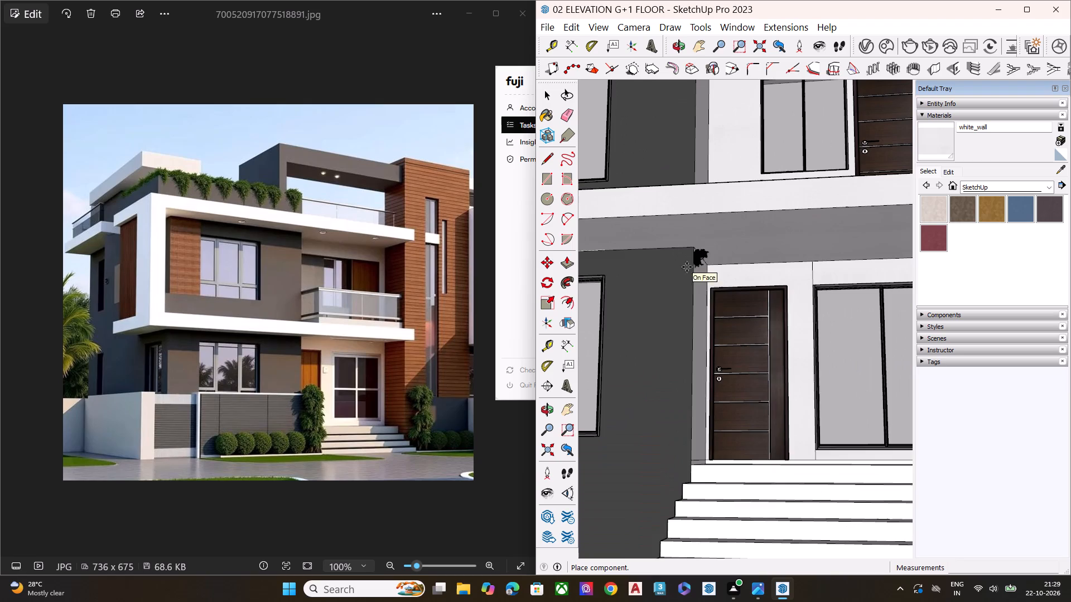
scroll(699, 256, "up", 6)
left_click(691, 298)
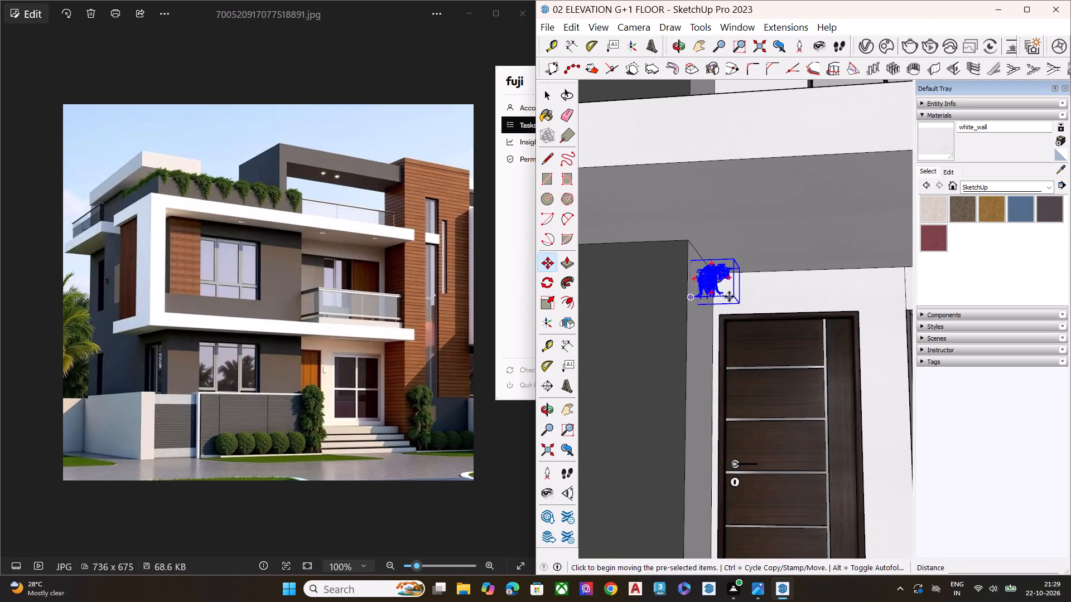
Move the plant about 7' 5/8" by its upper corner onto the underside of the projecting slab above the entrance.
middle_click_drag(729, 297, 566, 347)
scroll(672, 299, "up", 7)
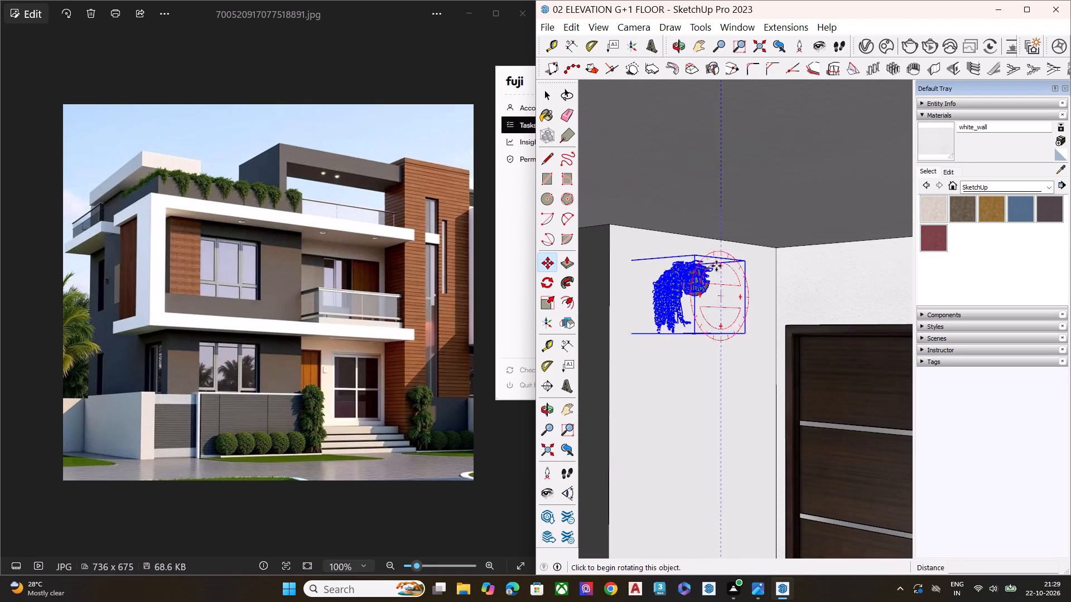
left_click(696, 255)
scroll(737, 286, "down", 9)
scroll(655, 352, "down", 1)
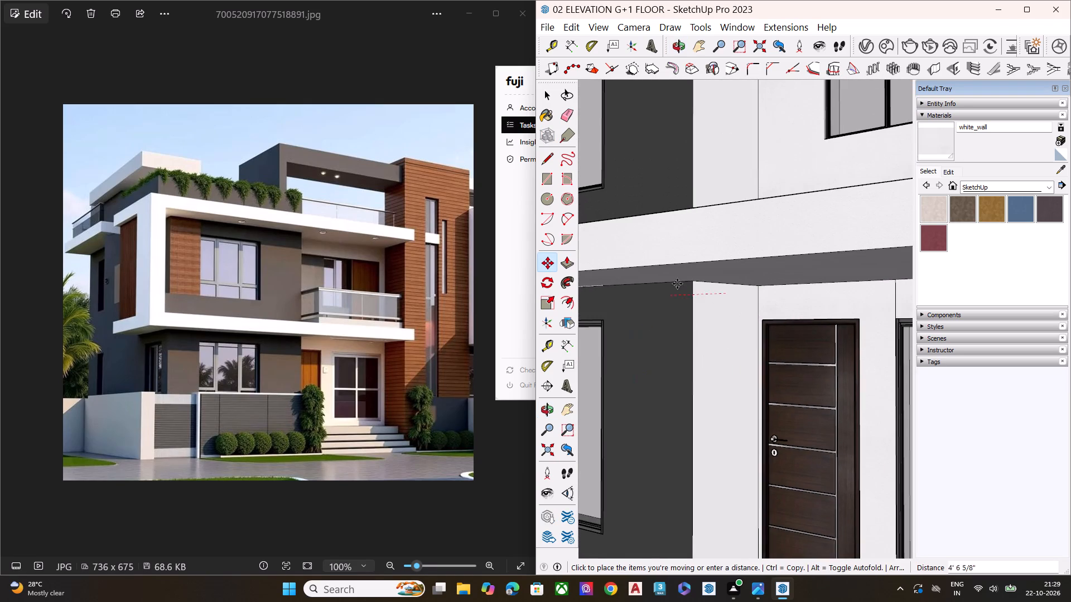
middle_click_drag(687, 274, 802, 199)
scroll(797, 202, "up", 3)
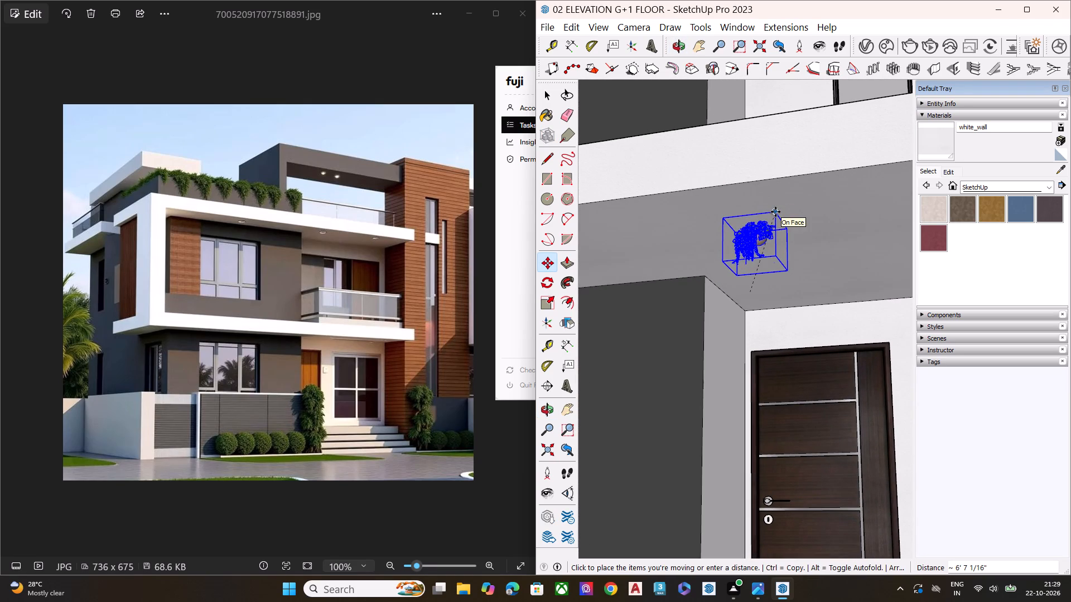
left_click(772, 206)
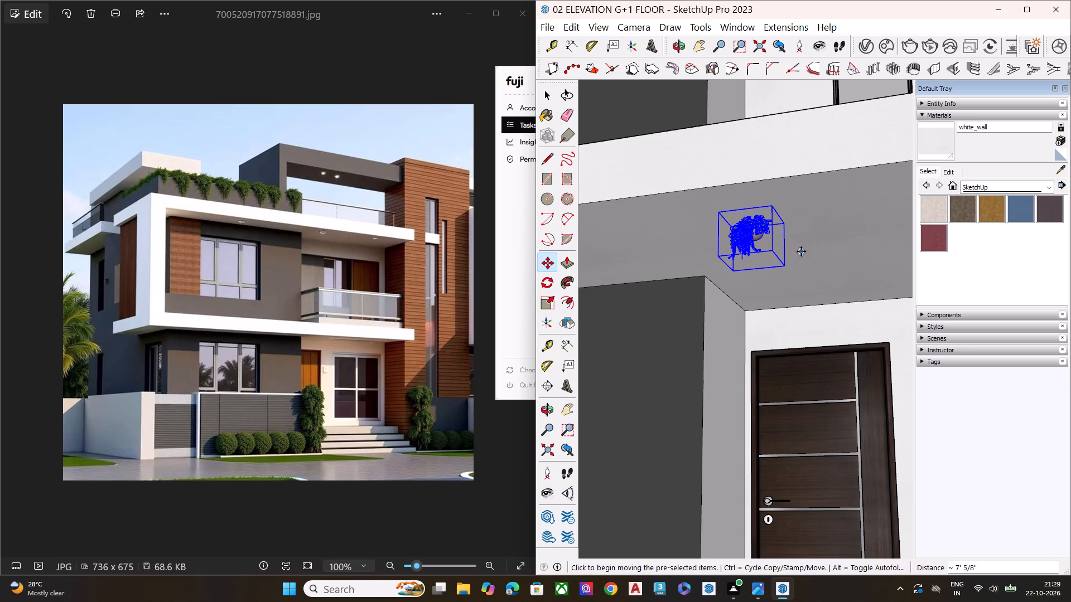
Scale the hanging plant up uniformly by about 1.74.
key("s")
scroll(773, 216, "up", 7)
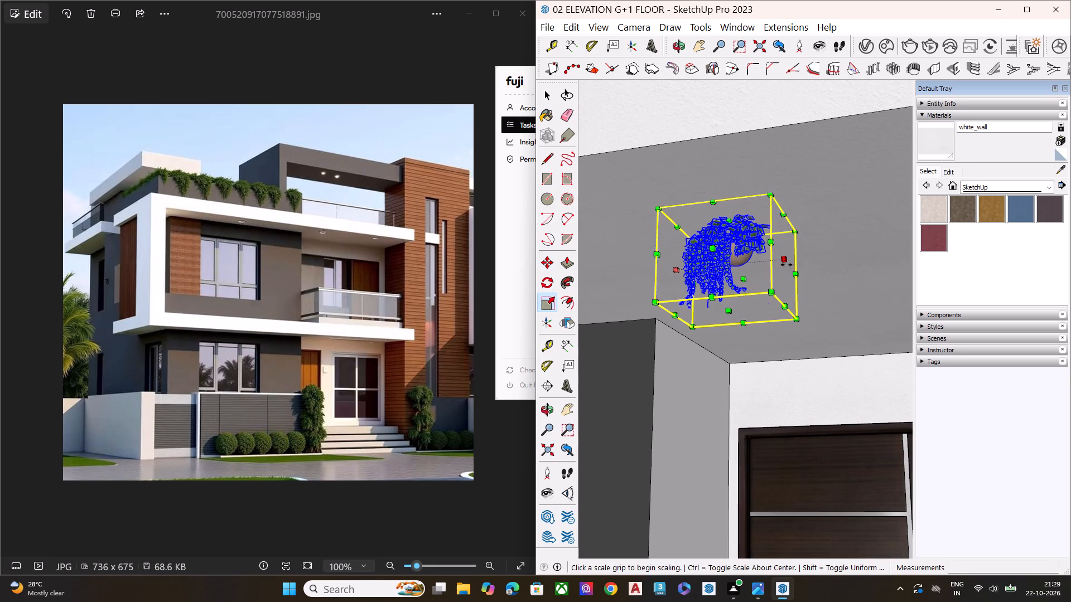
left_click_drag(799, 231, 886, 196)
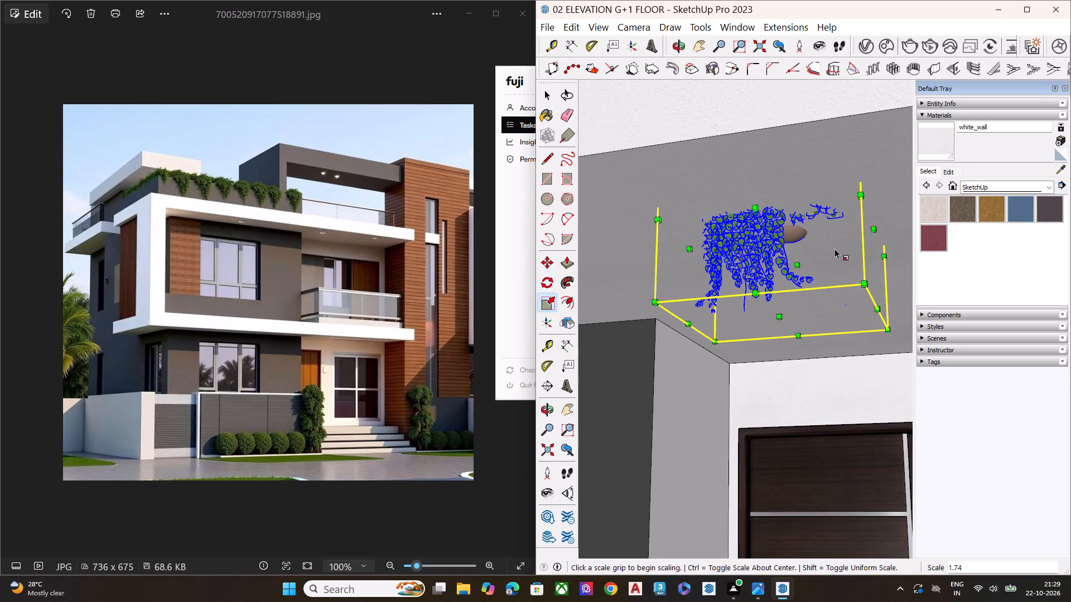
Move the enlarged plant slightly down from the slab's underside above the entrance door.
scroll(667, 389, "down", 6)
scroll(665, 390, "up", 1)
scroll(665, 391, "down", 3)
key("m")
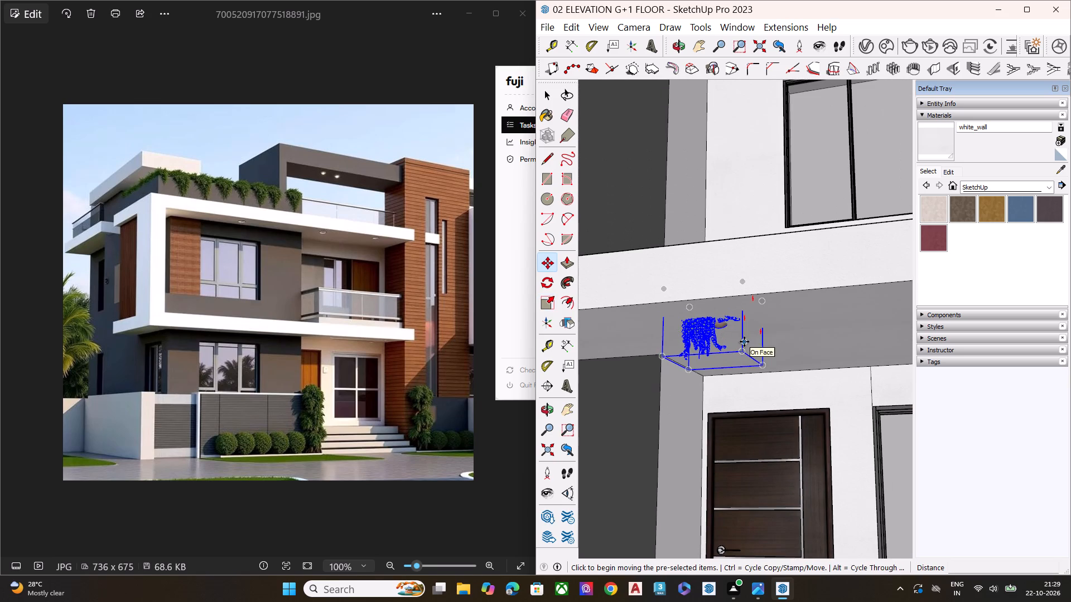
left_click(744, 278)
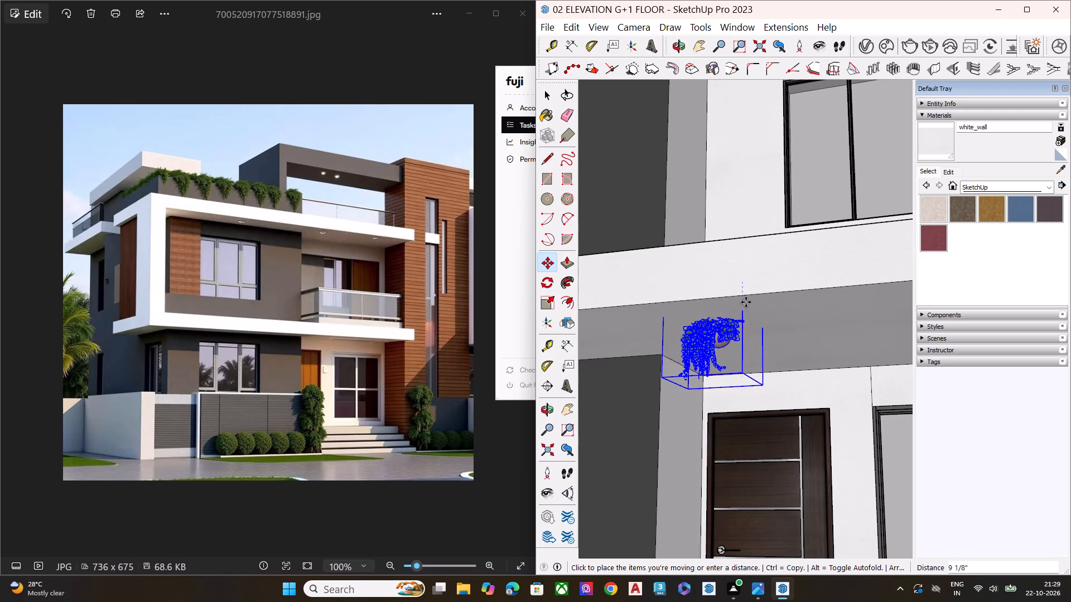
left_click(745, 295)
key("space")
Scale the hanging plant vertically from its bottom to about 2.00 times its height.
scroll(715, 343, "down", 2)
scroll(715, 351, "up", 1)
scroll(718, 361, "down", 4)
middle_click_drag(768, 338, 781, 430)
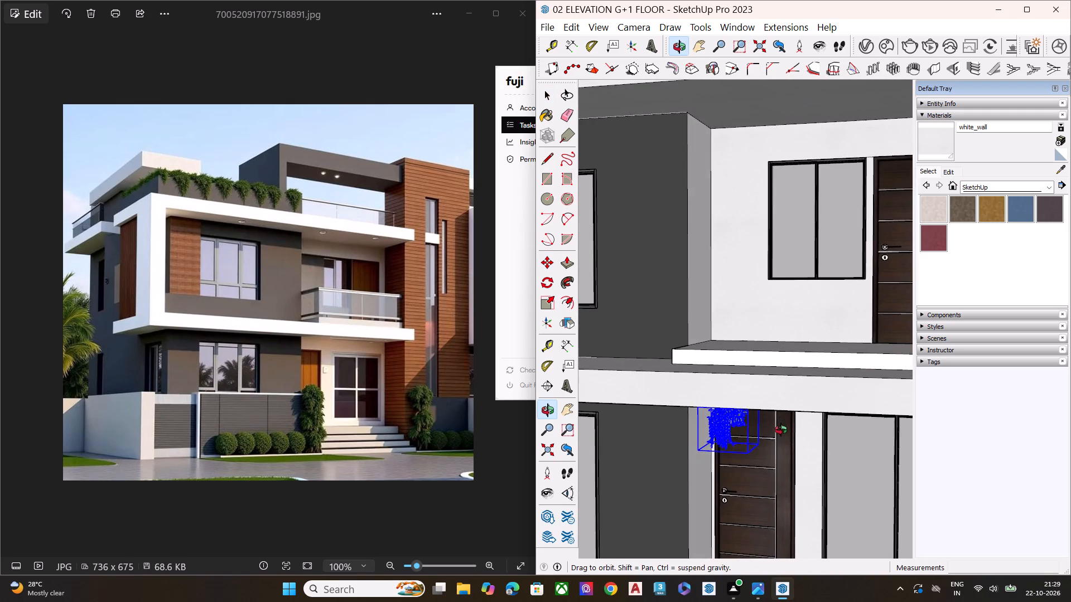
middle_click_drag(781, 430, 863, 373)
key("s")
scroll(833, 393, "up", 7)
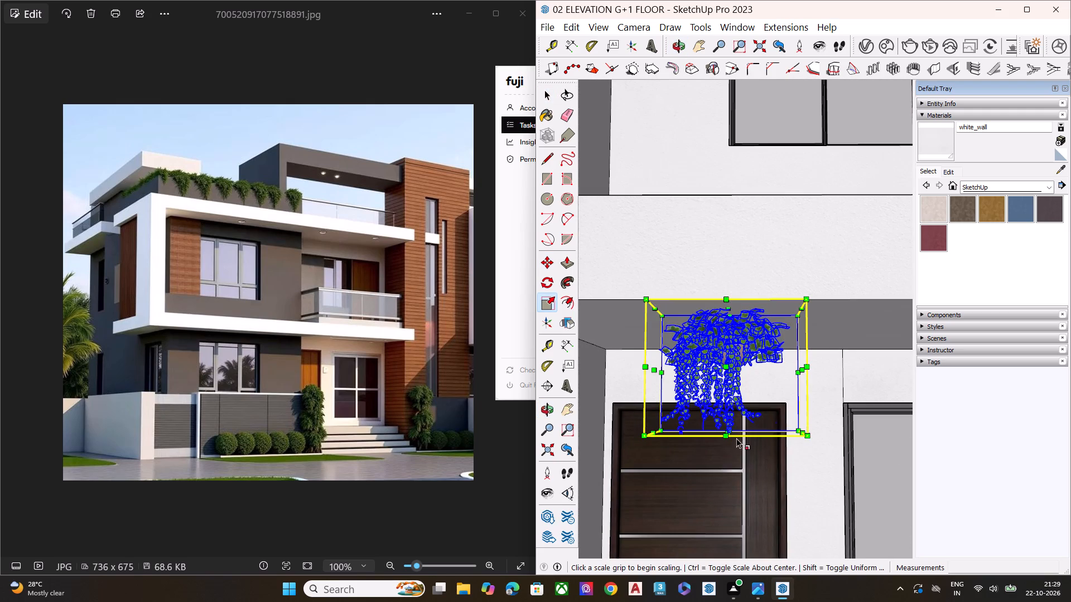
middle_click_drag(736, 435, 755, 310)
left_click(760, 211)
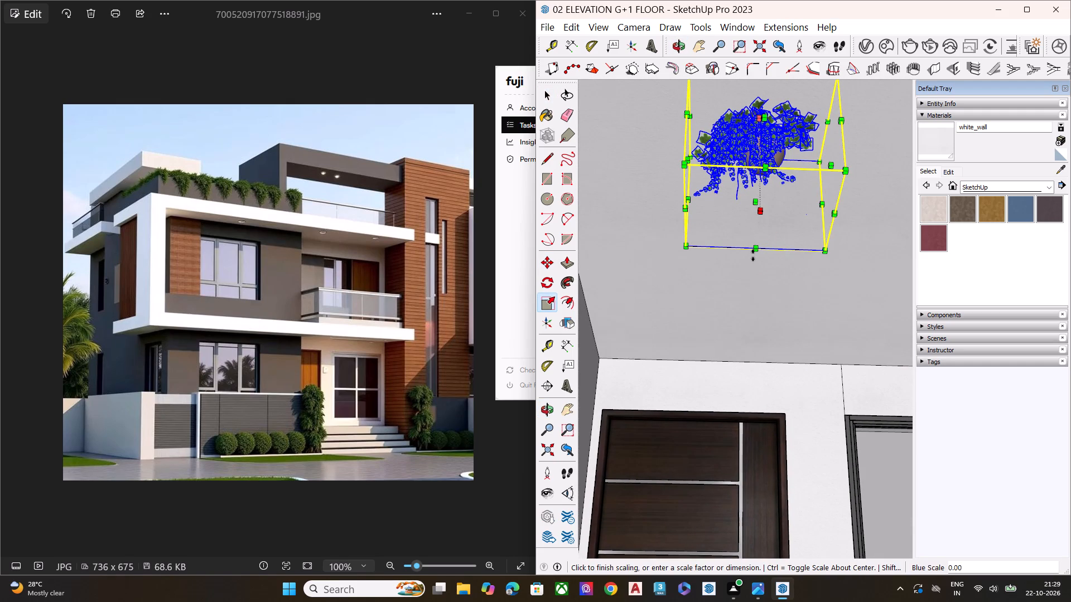
scroll(743, 286, "down", 7)
middle_click_drag(763, 249, 764, 318)
scroll(758, 344, "up", 3)
scroll(758, 344, "down", 1)
scroll(758, 344, "up", 1)
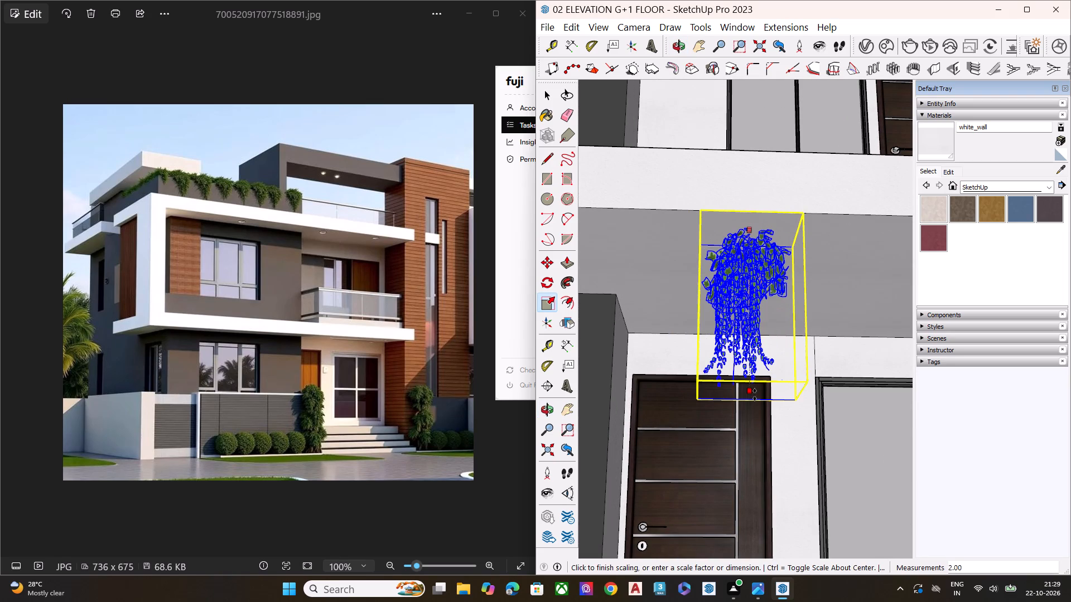
left_click(755, 395)
Stretch the hanging plant sideways along the red axis to about 1.50 times its width.
left_click_drag(798, 307, 852, 312)
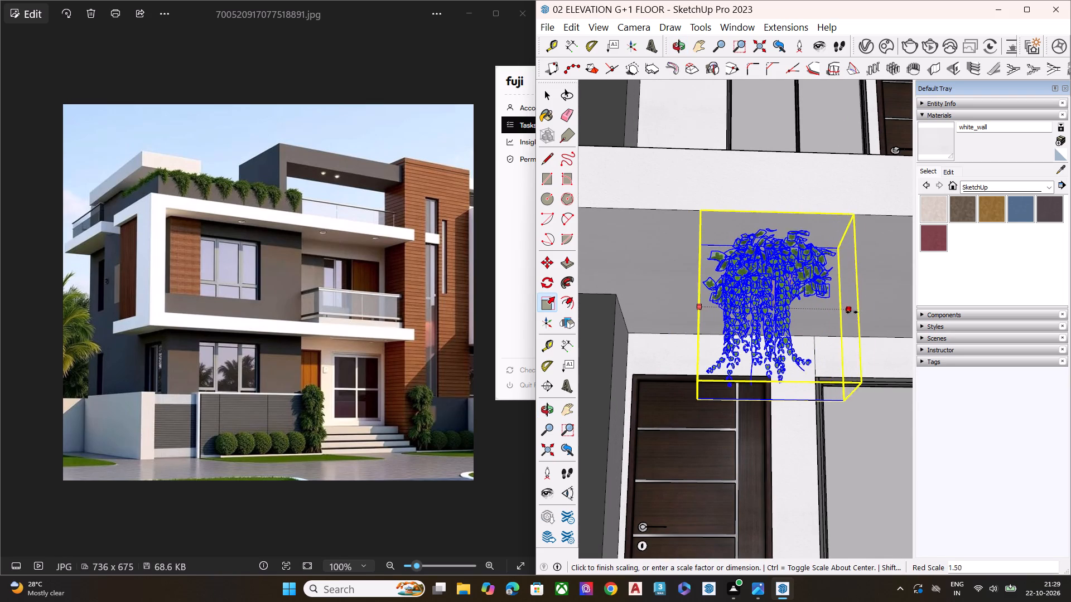
Widen the hanging plant further along the red axis, reaching a scale of about 1.72.
left_click_drag(852, 312, 870, 316)
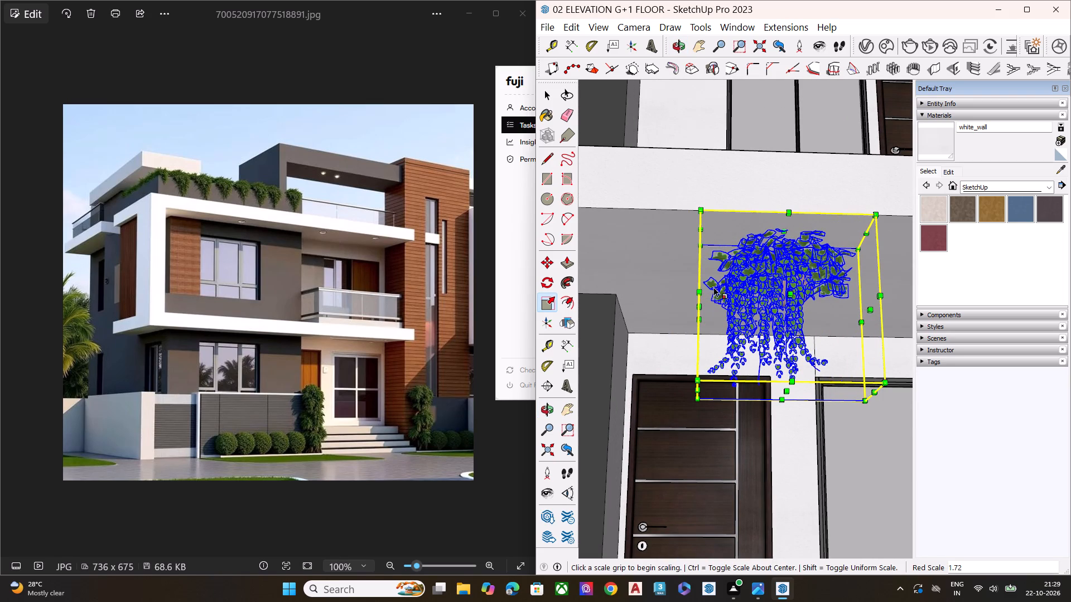
Scale the hanging plant along the green axis to about 1.59 times its depth.
scroll(669, 208, "down", 7)
middle_click_drag(657, 184, 844, 289)
scroll(672, 275, "down", 5)
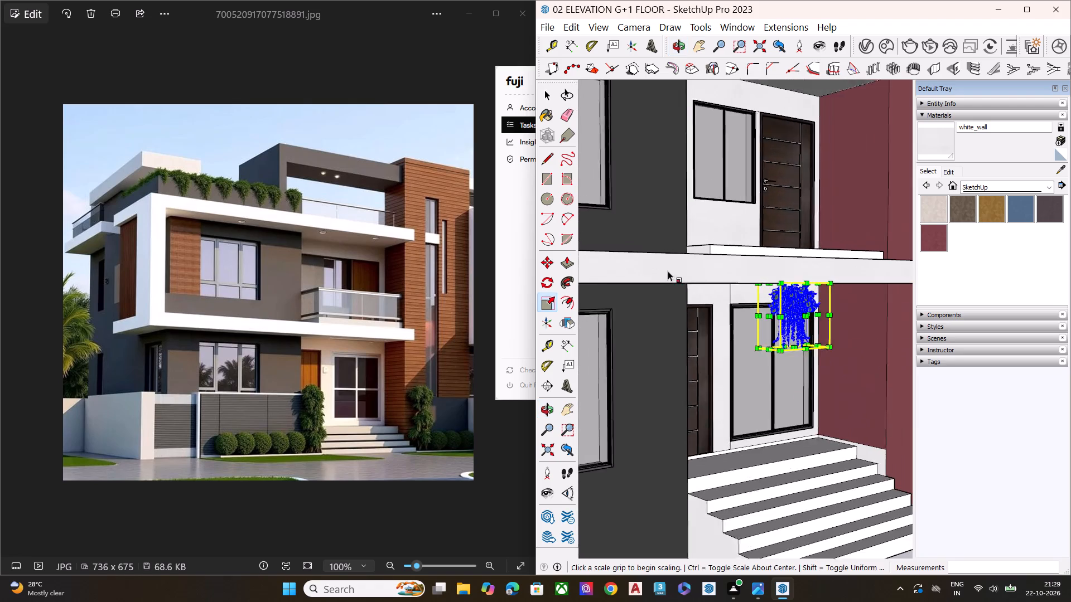
scroll(668, 271, "down", 3)
scroll(744, 340, "up", 5)
scroll(771, 331, "down", 1)
scroll(776, 329, "up", 4)
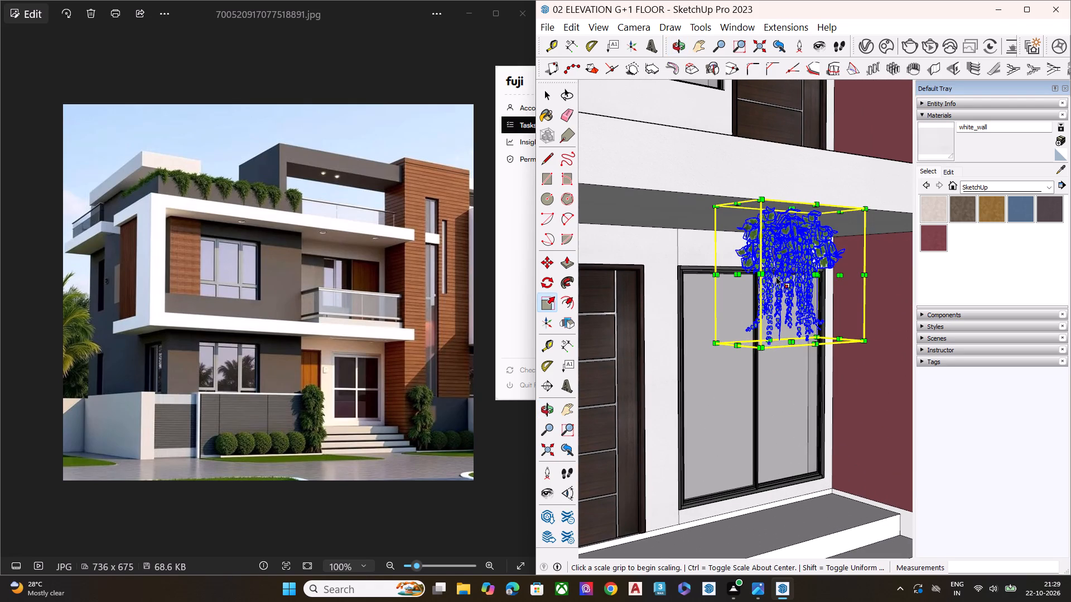
left_click(773, 279)
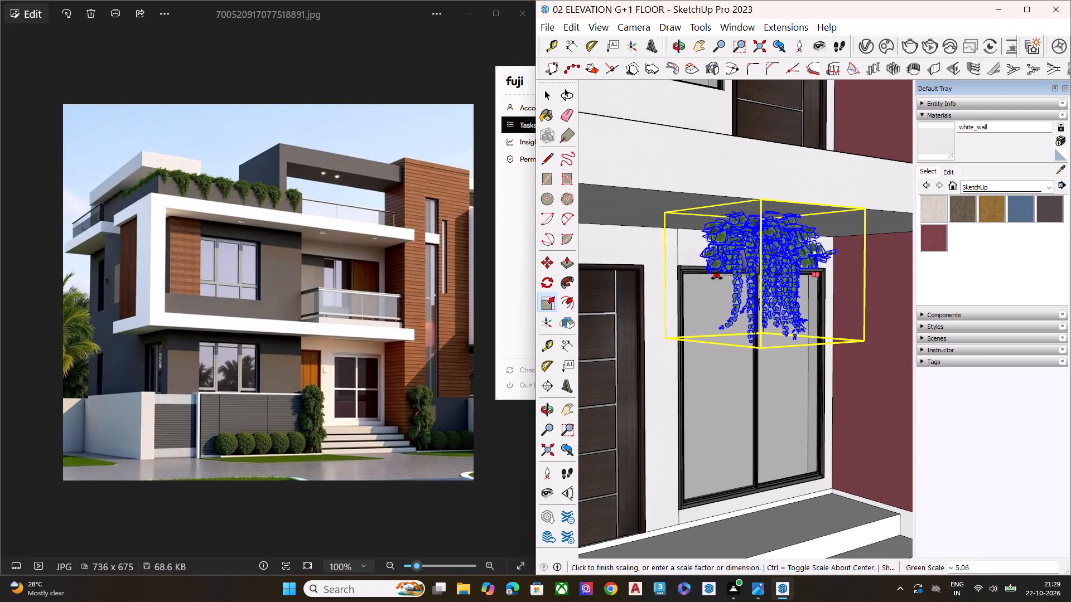
left_click(745, 279)
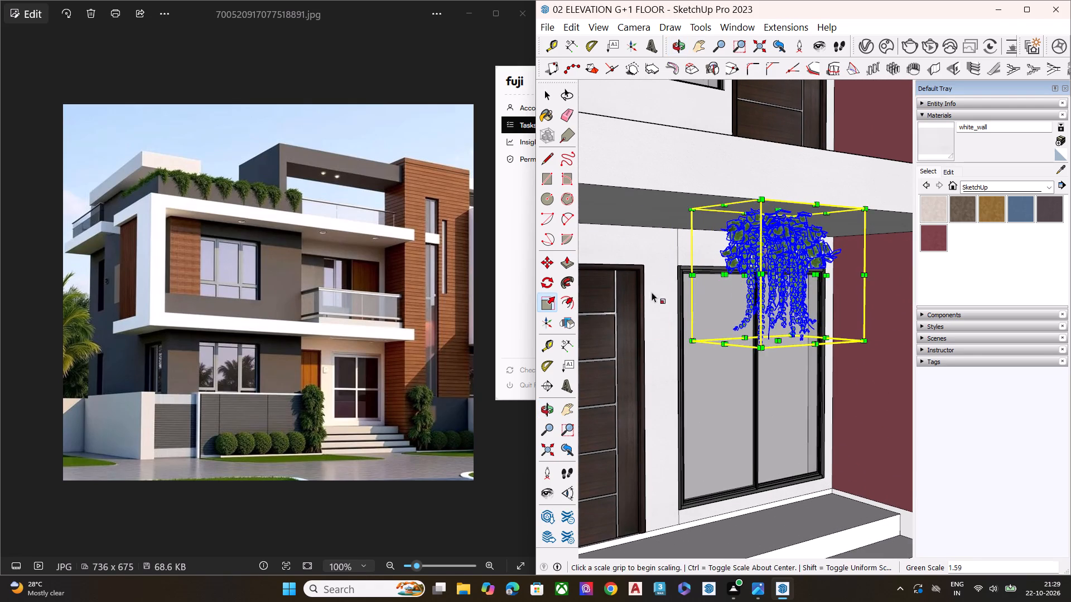
Move the hanging plant about 7' 5" along the red axis, past the entrance door toward the dark grey wall.
scroll(649, 293, "down", 6)
key("space")
middle_click_drag(775, 319, 609, 353)
scroll(761, 307, "down", 1)
scroll(761, 307, "up", 1)
scroll(766, 309, "down", 2)
scroll(773, 315, "up", 1)
scroll(776, 320, "down", 4)
middle_click_drag(719, 387, 679, 352)
scroll(670, 315, "up", 2)
scroll(662, 307, "down", 1)
scroll(660, 304, "up", 4)
key("space")
key("m")
scroll(734, 272, "up", 4)
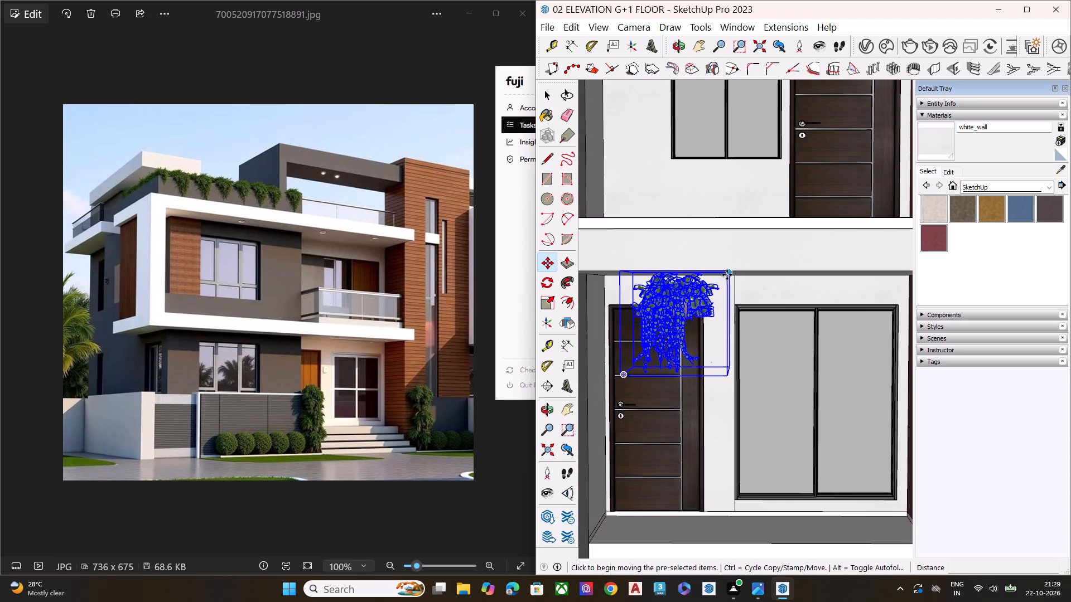
scroll(727, 272, "down", 4)
scroll(727, 272, "up", 1)
scroll(727, 272, "down", 1)
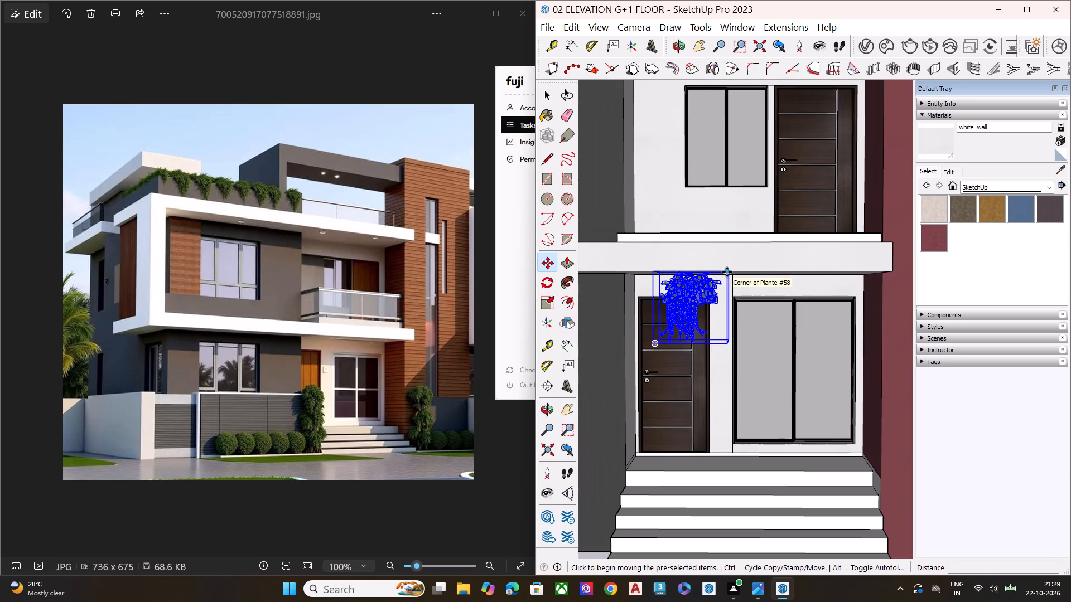
left_click(728, 272)
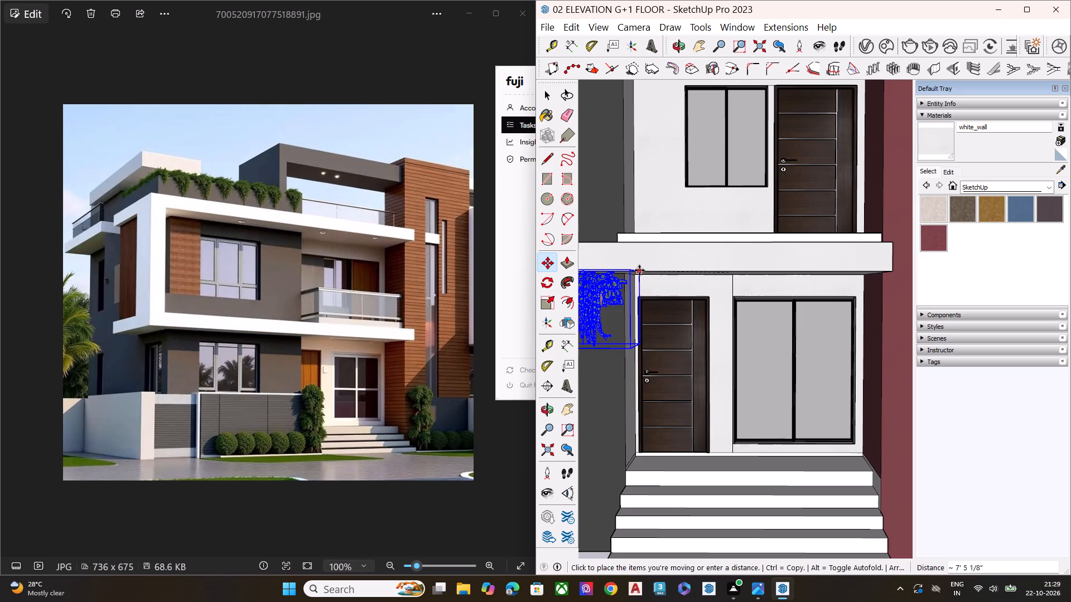
left_click(639, 270)
Copy the hanging plant about 17' 7" along the red axis to the slab's far end by the maroon wall, then deselect it.
scroll(759, 305, "down", 4)
scroll(683, 304, "up", 3)
scroll(674, 295, "down", 1)
scroll(674, 295, "up", 4)
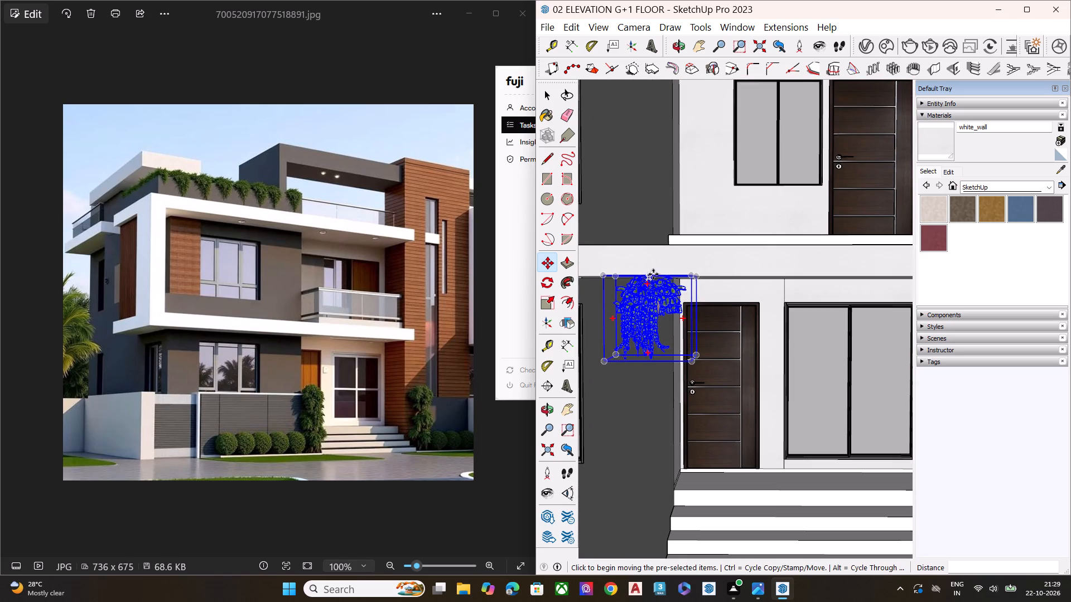
left_click(601, 274)
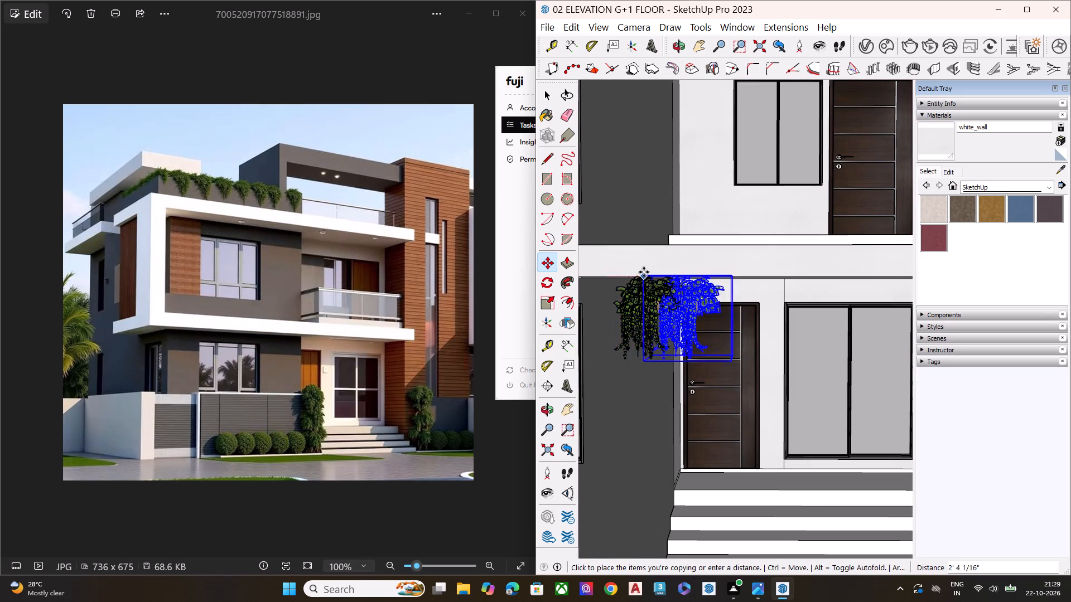
scroll(627, 275, "down", 6)
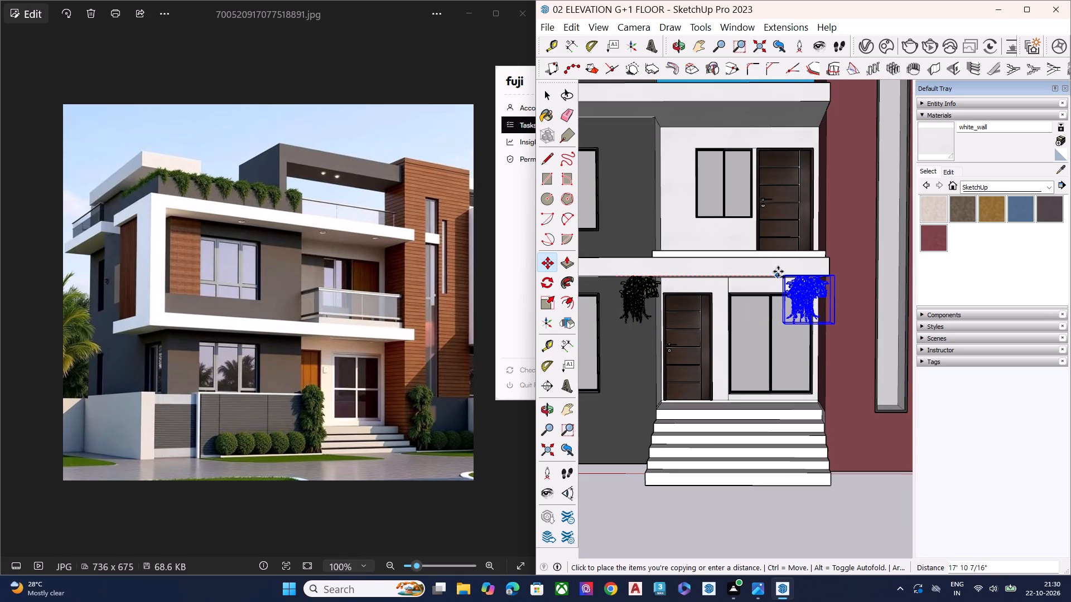
left_click(775, 273)
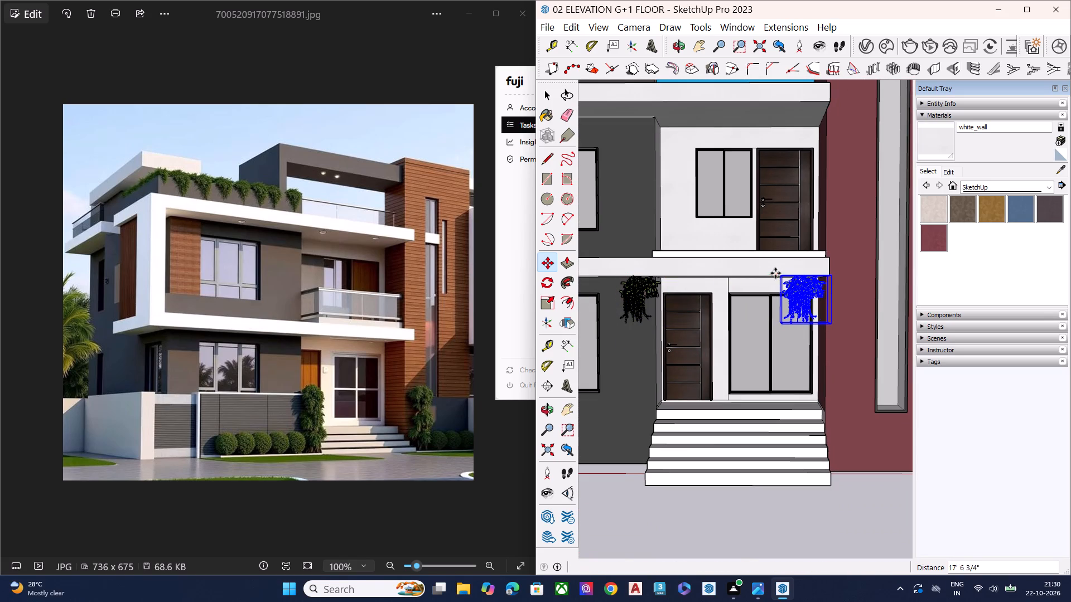
key("space")
left_click(865, 530)
Move the copied plant about 3' 4" along the green axis, back toward the entrance slab's end.
middle_click_drag(790, 367, 990, 388)
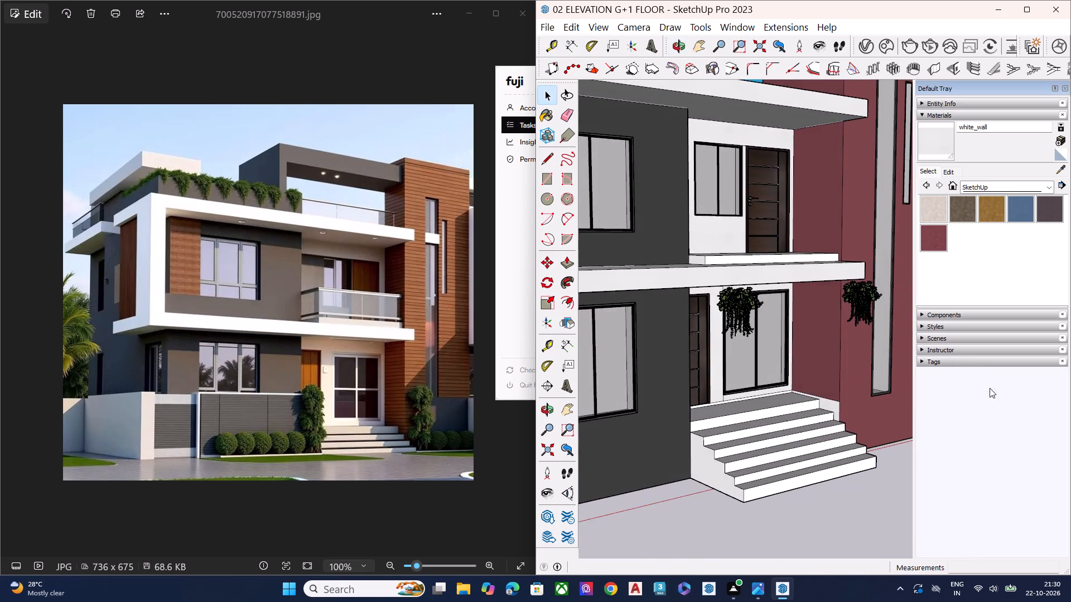
middle_click_drag(807, 337, 874, 587)
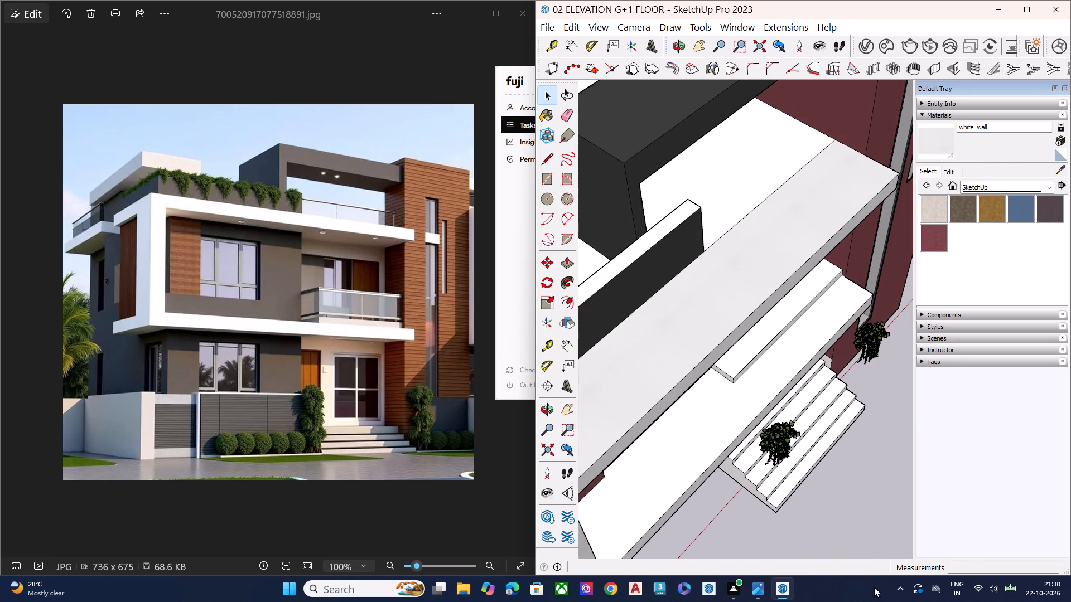
scroll(899, 438, "up", 6)
left_click(870, 284)
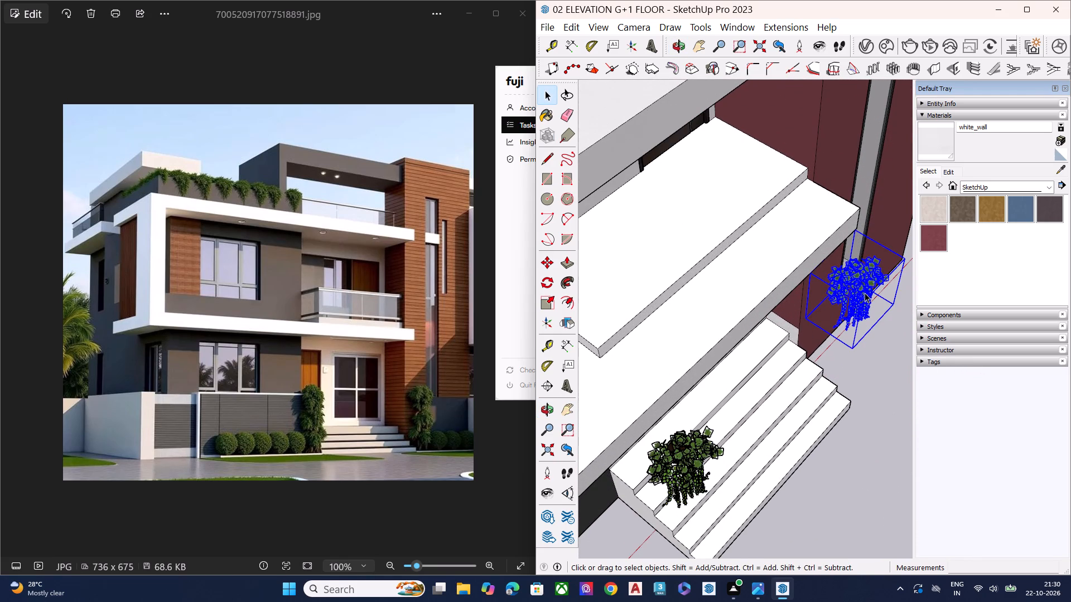
key("m")
left_click(862, 304)
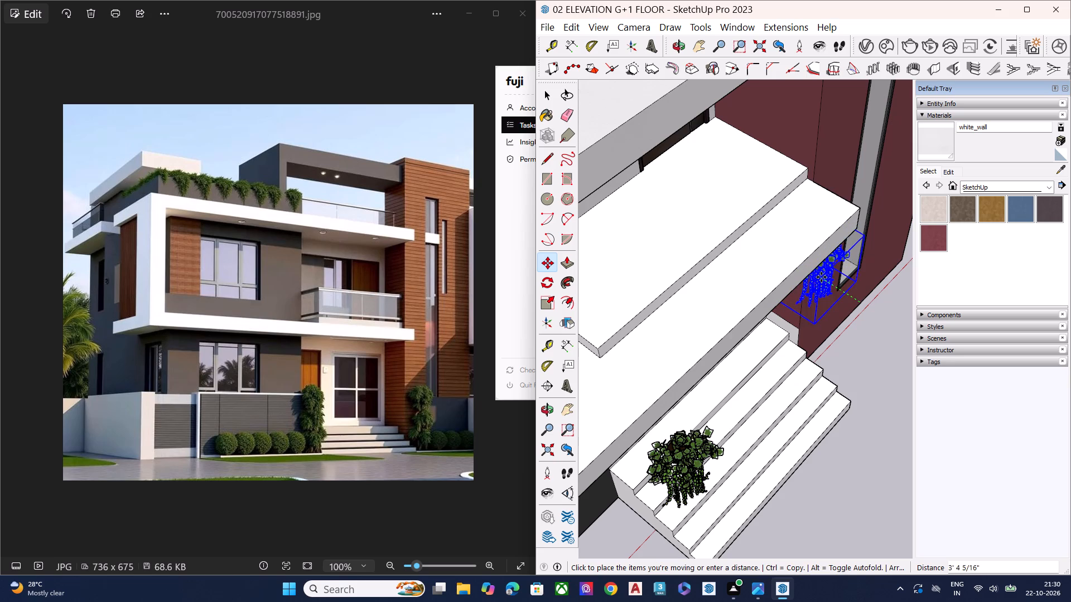
left_click(816, 274)
Move the copied plant by its upper bounding-box corner onto the lower front corner of the entrance slab.
middle_click_drag(825, 294, 817, 196)
scroll(814, 207, "up", 2)
scroll(816, 199, "down", 1)
scroll(817, 197, "up", 5)
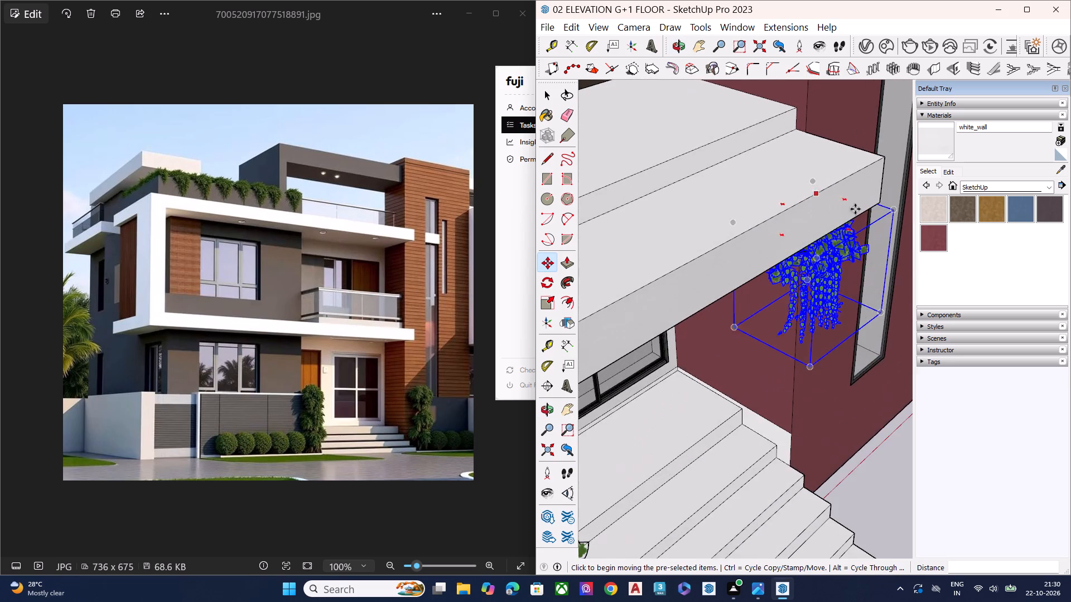
scroll(905, 210, "up", 10)
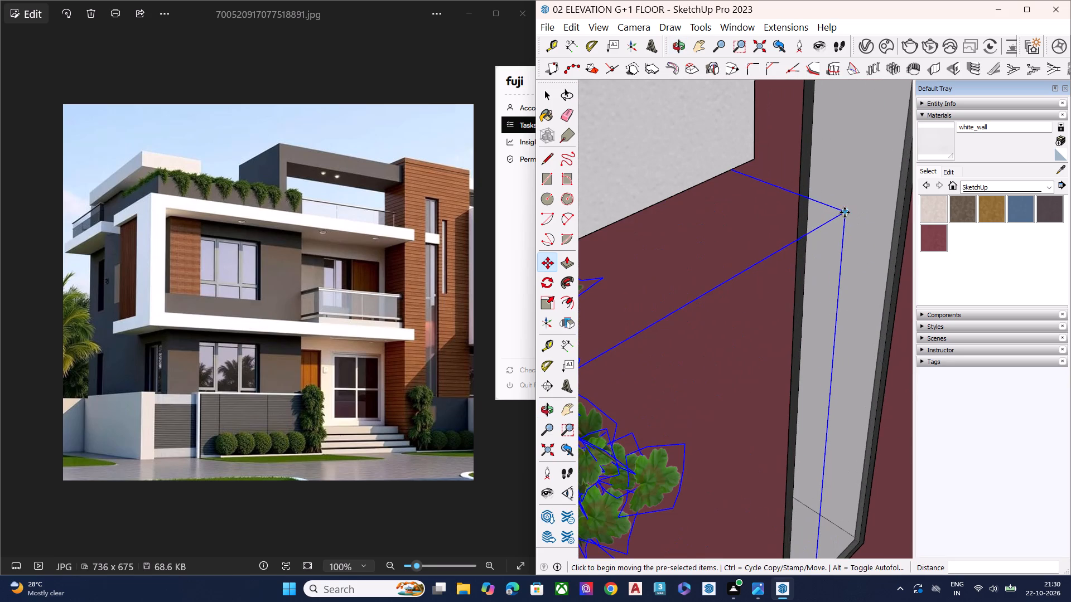
left_click(845, 212)
left_click(755, 156)
scroll(776, 228, "down", 10)
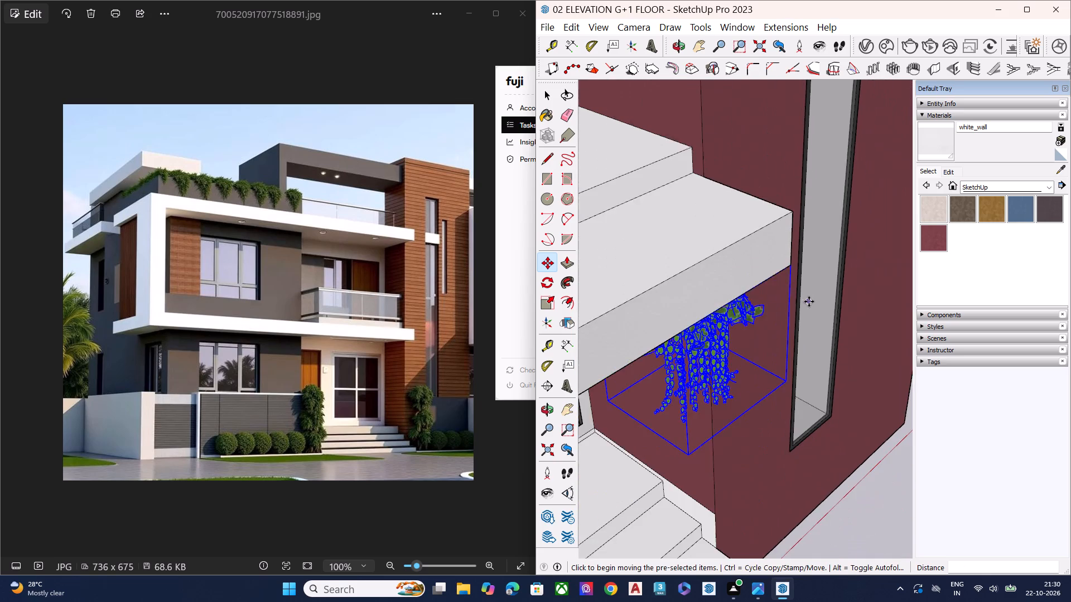
scroll(809, 302, "down", 2)
scroll(809, 302, "up", 1)
scroll(809, 302, "down", 9)
scroll(811, 310, "up", 2)
scroll(811, 310, "down", 4)
scroll(703, 378, "up", 3)
scroll(703, 378, "down", 2)
scroll(703, 378, "up", 3)
key("space")
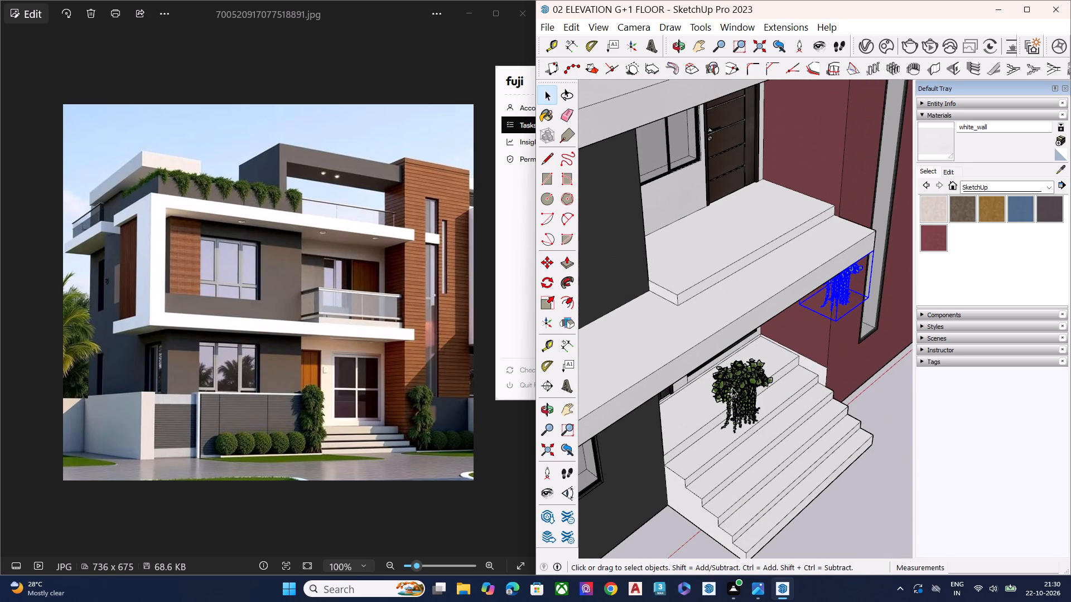
Move the original hanging plant back along the green axis beneath the entrance slab, then clear the selection.
left_click(732, 386)
scroll(737, 387, "up", 2)
scroll(737, 387, "down", 1)
scroll(737, 387, "up", 3)
scroll(735, 390, "down", 1)
scroll(735, 390, "up", 3)
key("m")
scroll(740, 408, "up", 1)
scroll(740, 408, "down", 2)
scroll(740, 407, "up", 6)
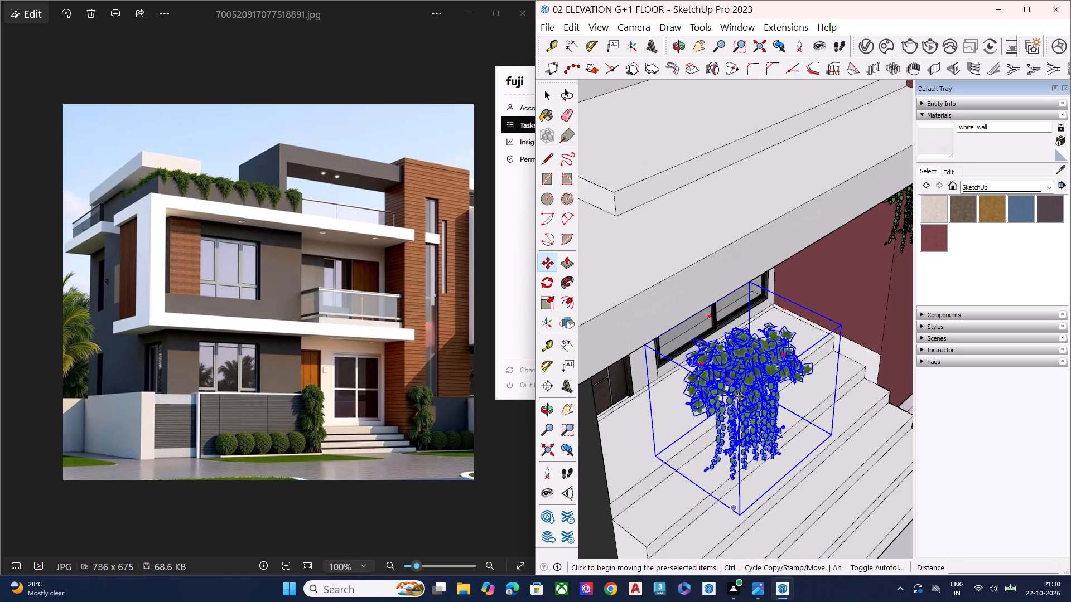
scroll(852, 324, "up", 2)
scroll(852, 323, "down", 1)
scroll(849, 324, "up", 2)
left_click(830, 326)
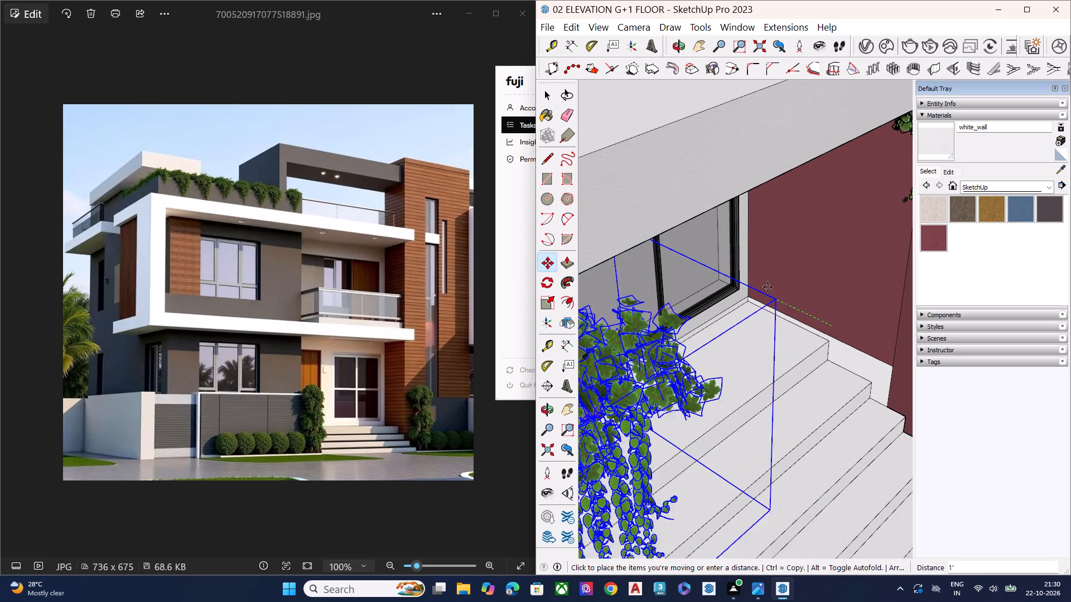
left_click(658, 237)
key("space")
scroll(640, 292, "down", 4)
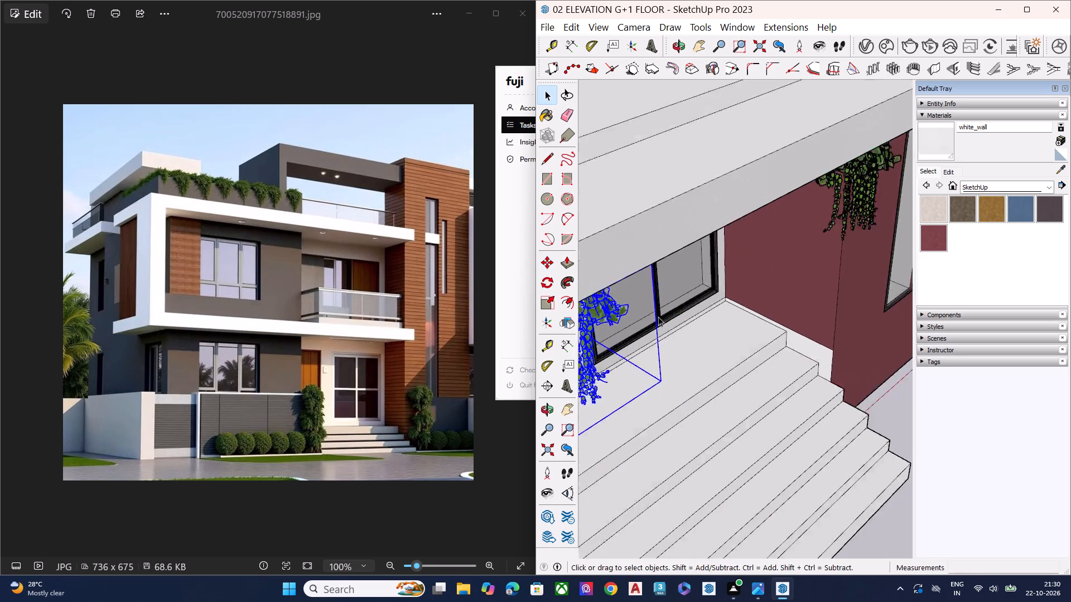
scroll(658, 317, "down", 5)
middle_click_drag(717, 362, 641, 193)
scroll(644, 191, "up", 2)
scroll(740, 205, "down", 1)
scroll(741, 207, "up", 2)
scroll(748, 216, "down", 6)
left_click(830, 425)
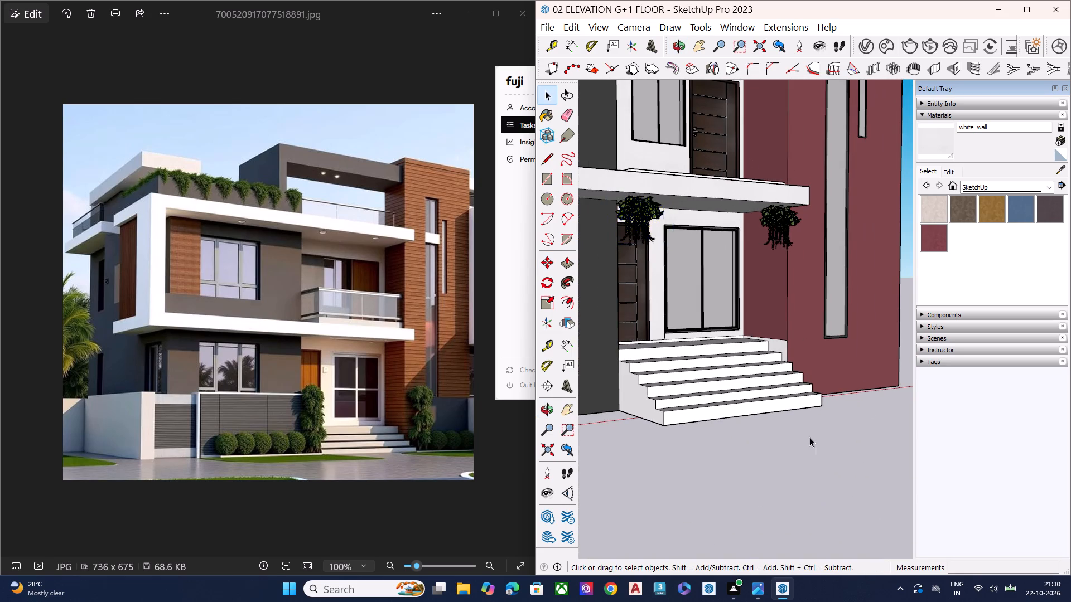
Examine the placement of both hanging plants under the entrance slab from several angles.
scroll(802, 448, "down", 5)
middle_click_drag(800, 452, 654, 456)
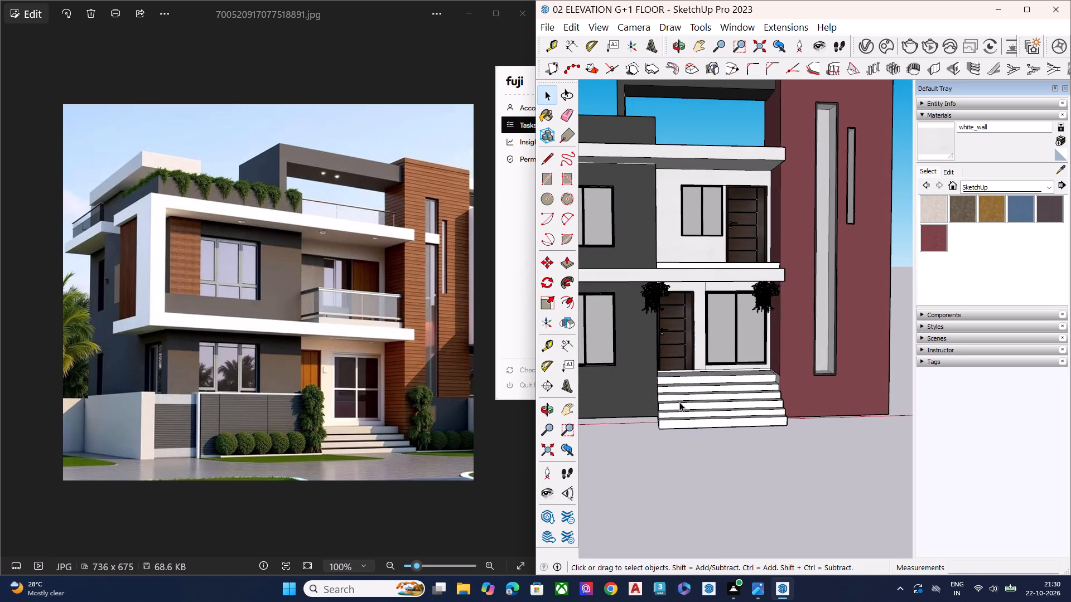
scroll(669, 410, "down", 6)
middle_click_drag(702, 433, 445, 492)
scroll(641, 370, "up", 3)
scroll(632, 343, "down", 2)
scroll(630, 339, "up", 4)
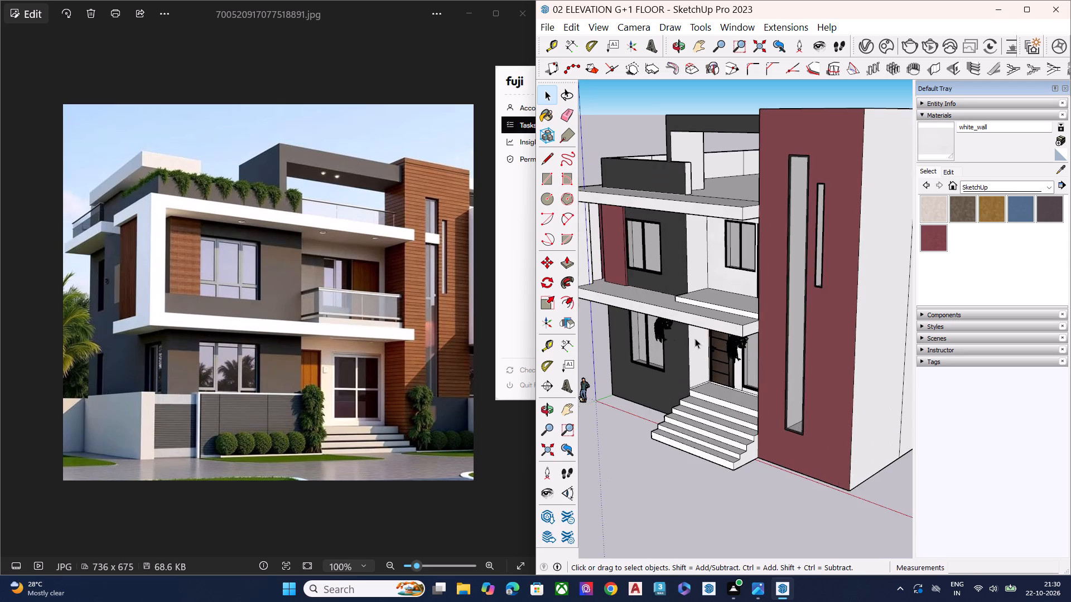
scroll(713, 332, "up", 8)
scroll(717, 349, "down", 14)
scroll(718, 328, "up", 1)
scroll(718, 328, "down", 3)
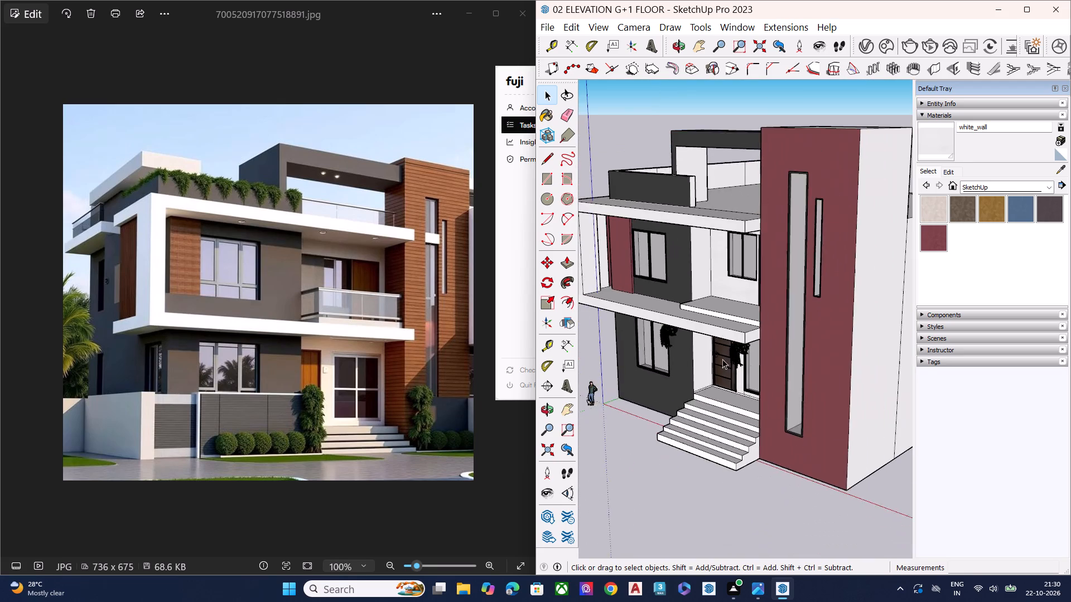
scroll(742, 395, "down", 1)
scroll(742, 395, "up", 1)
scroll(742, 396, "down", 1)
scroll(742, 396, "up", 1)
scroll(741, 401, "down", 5)
Draw a rotated rectangle about 61' 10" by 3' 1" hanging down from the rear bottom edge of the house.
middle_click_drag(792, 447, 726, 153)
key("space")
scroll(788, 459, "down", 2)
middle_click_drag(797, 480, 688, 477)
left_click(565, 177)
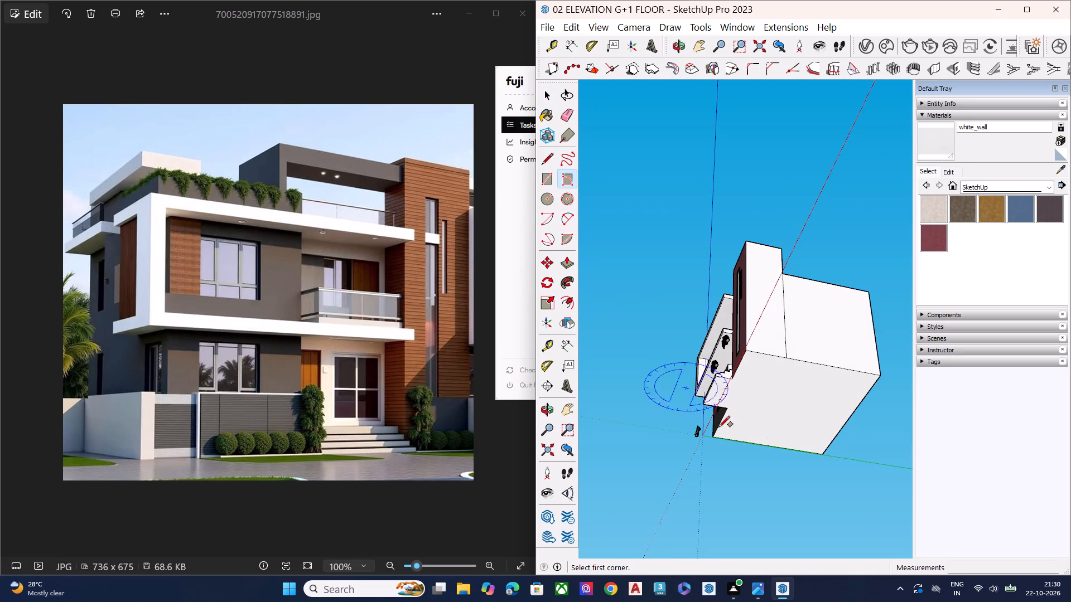
left_click(822, 455)
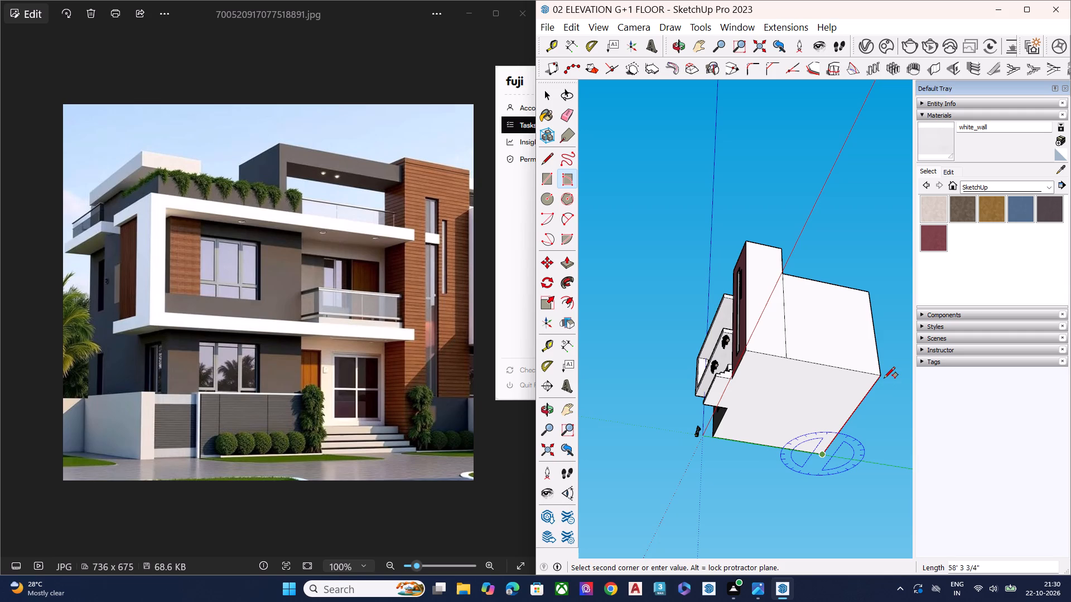
left_click(882, 376)
middle_click_drag(882, 392, 883, 543)
scroll(877, 482, "up", 6)
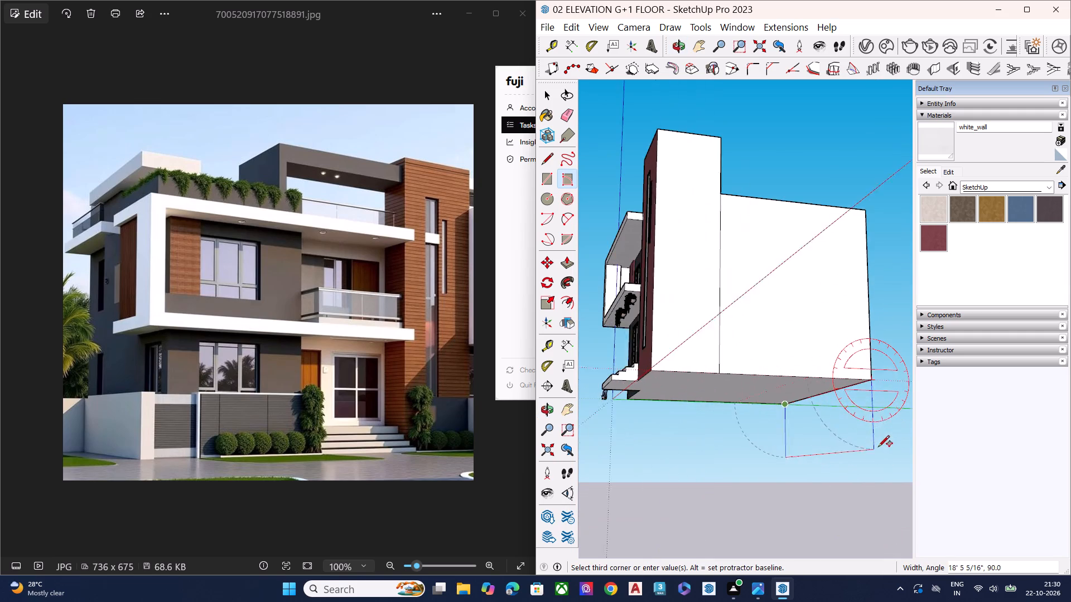
scroll(879, 446, "up", 2)
left_click(874, 388)
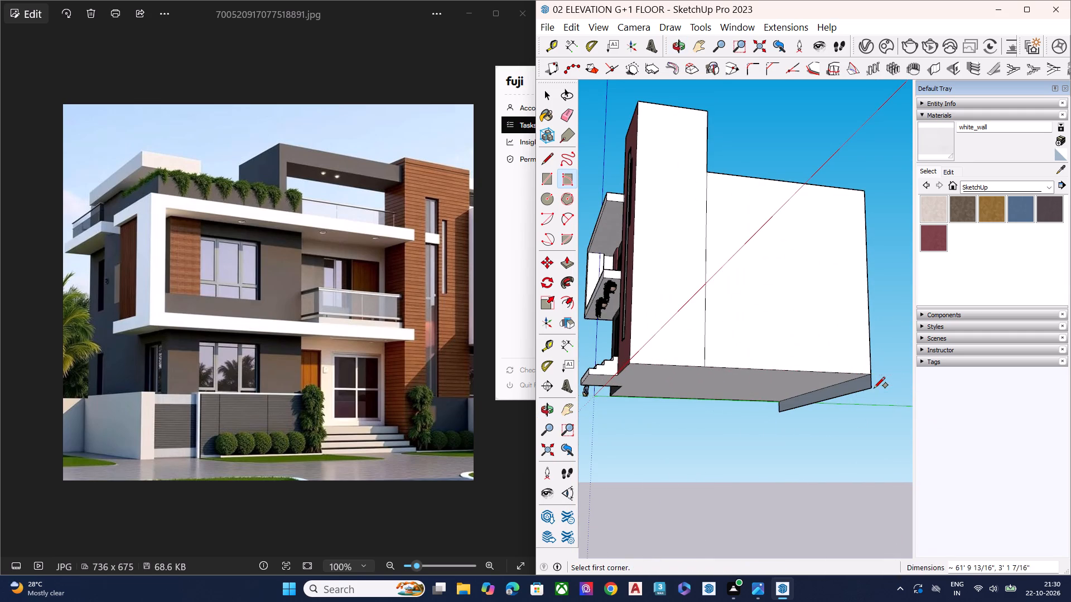
Group the new vertical rectangle's face and edges below the rear of the house.
key("space")
double_click(866, 385)
right_click(866, 385)
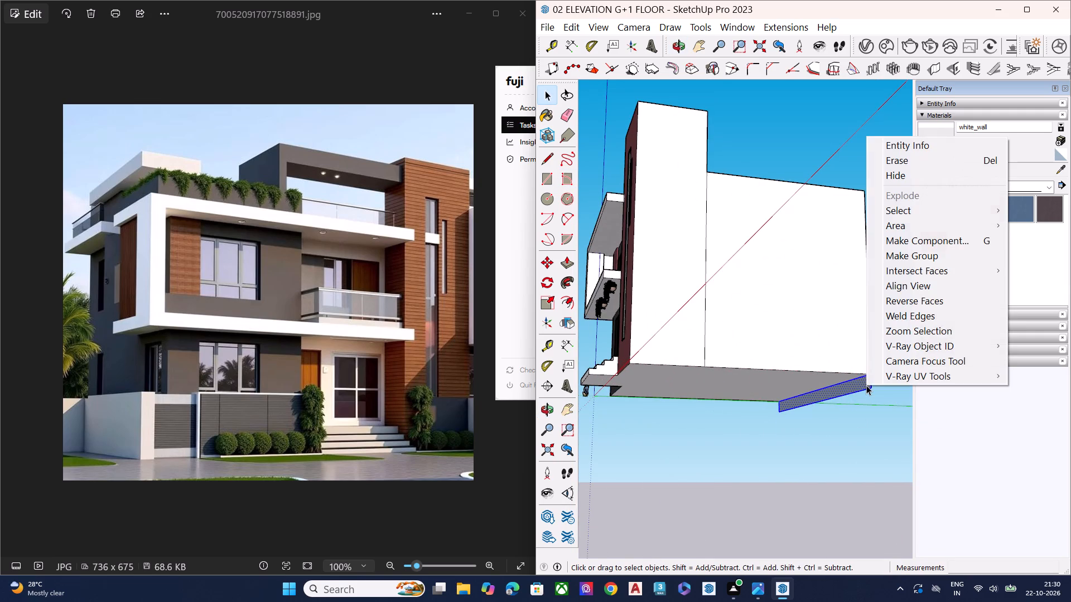
left_click(899, 253)
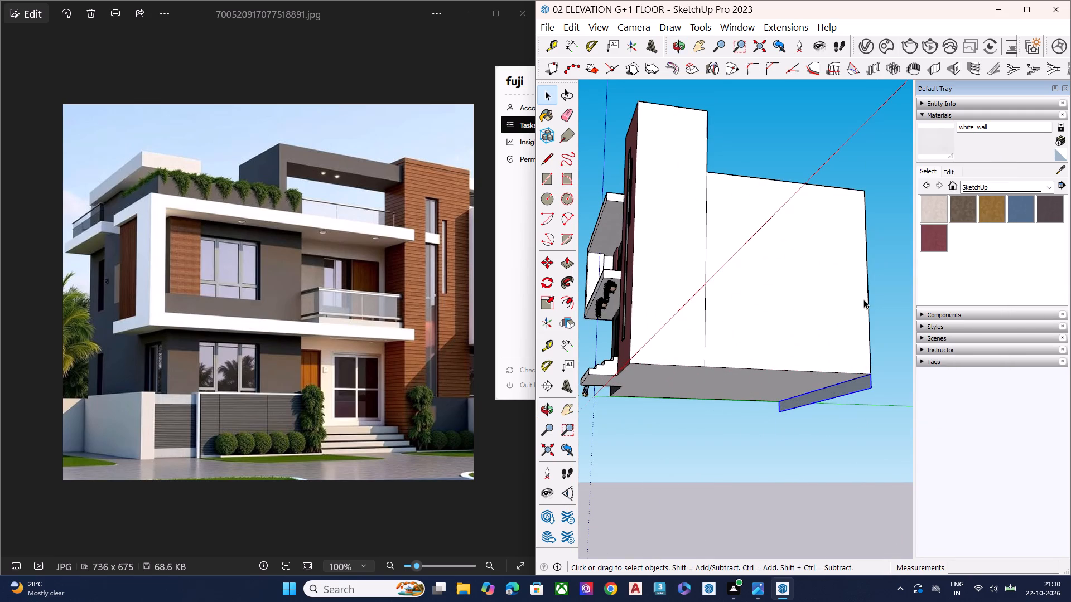
Inside the grouped rear rectangle, push/pull its face forward beneath the whole house to the front edge as a solid base.
scroll(862, 382, "up", 1)
scroll(862, 382, "down", 1)
scroll(862, 383, "up", 2)
scroll(861, 389, "down", 2)
scroll(861, 391, "up", 4)
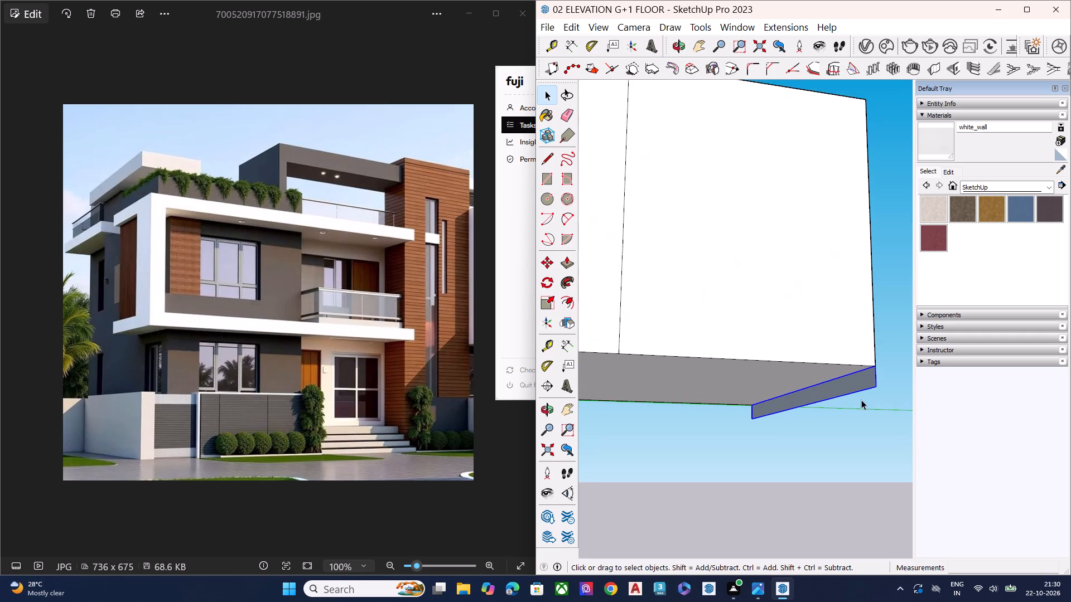
right_click(866, 379)
right_click(866, 379)
triple_click(856, 385)
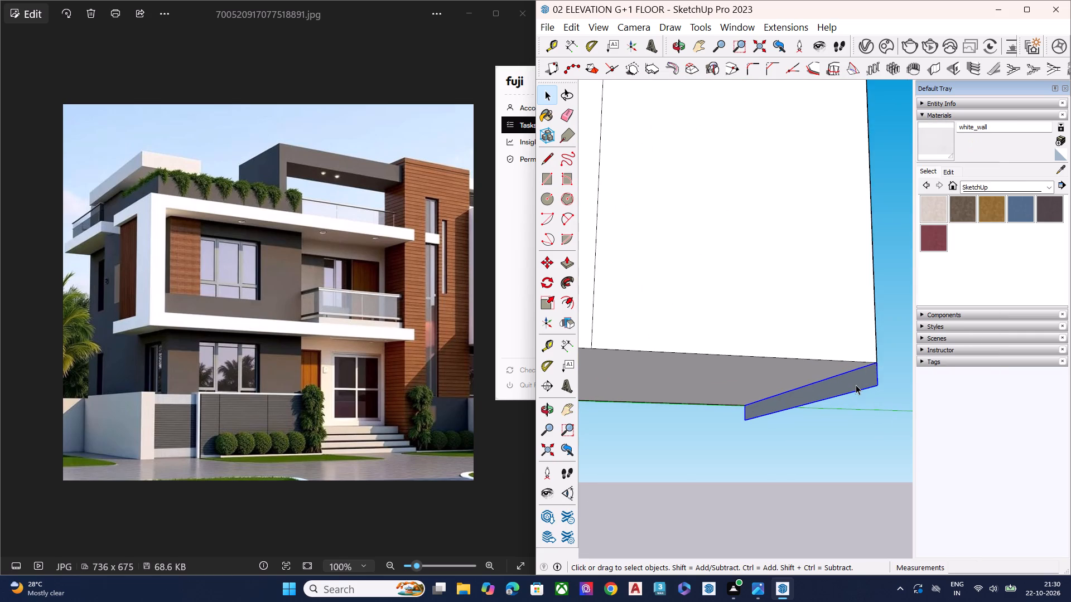
key("p")
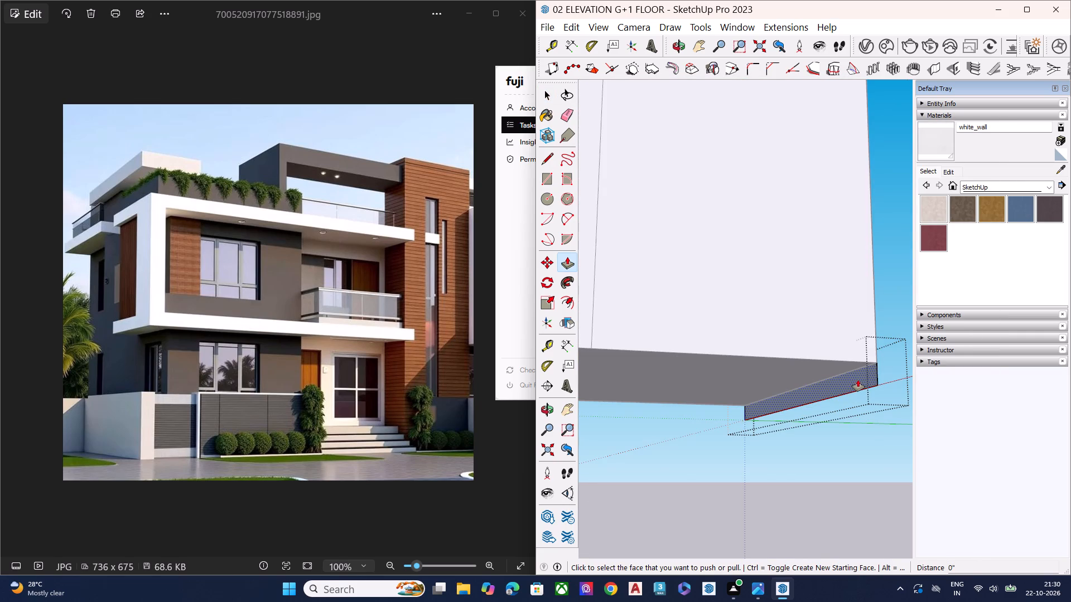
left_click(858, 380)
scroll(856, 367, "down", 12)
scroll(719, 375, "up", 3)
left_click(738, 352)
key("space")
middle_click_drag(744, 371, 762, 443)
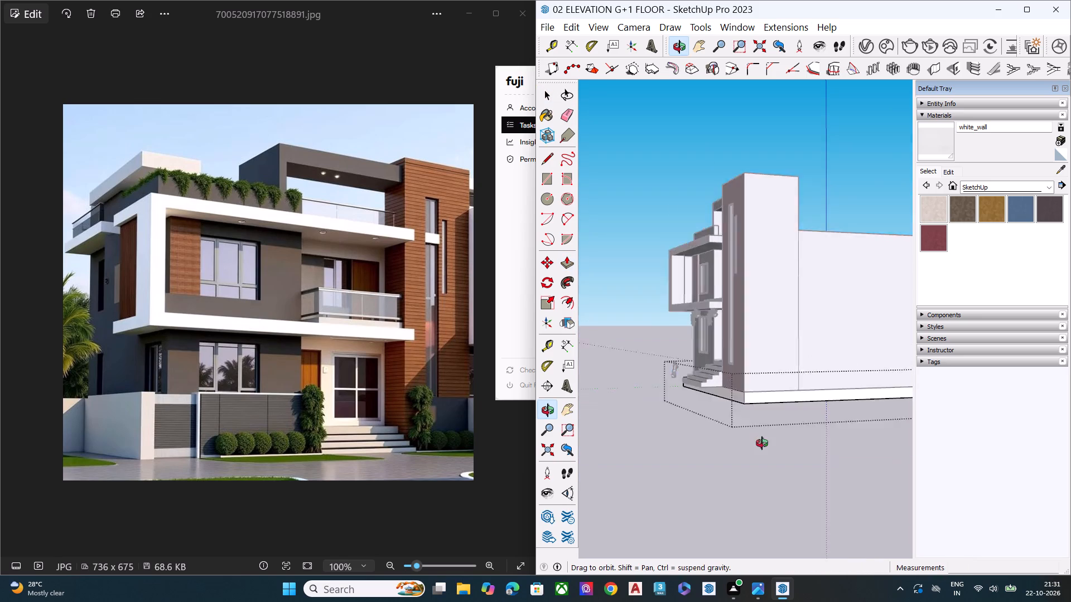
middle_click_drag(762, 443, 895, 449)
key("space")
left_click(747, 477)
Examine the base from below and where it meets the entrance steps and the front of the tower.
middle_click_drag(778, 387, 809, 240)
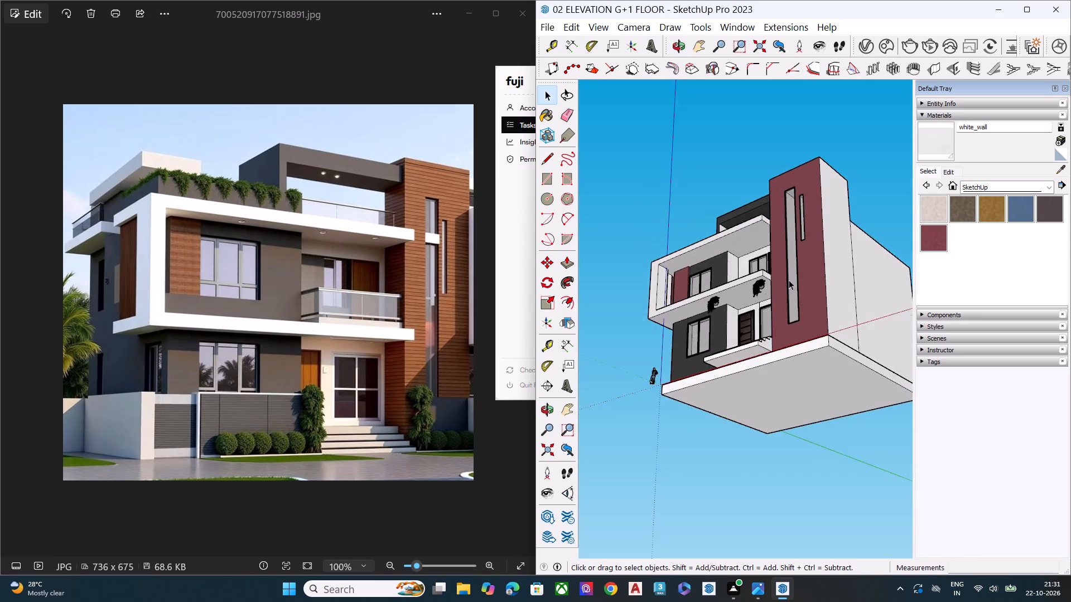
scroll(773, 301, "up", 2)
scroll(741, 339, "down", 1)
scroll(741, 340, "up", 6)
middle_click_drag(756, 393, 690, 531)
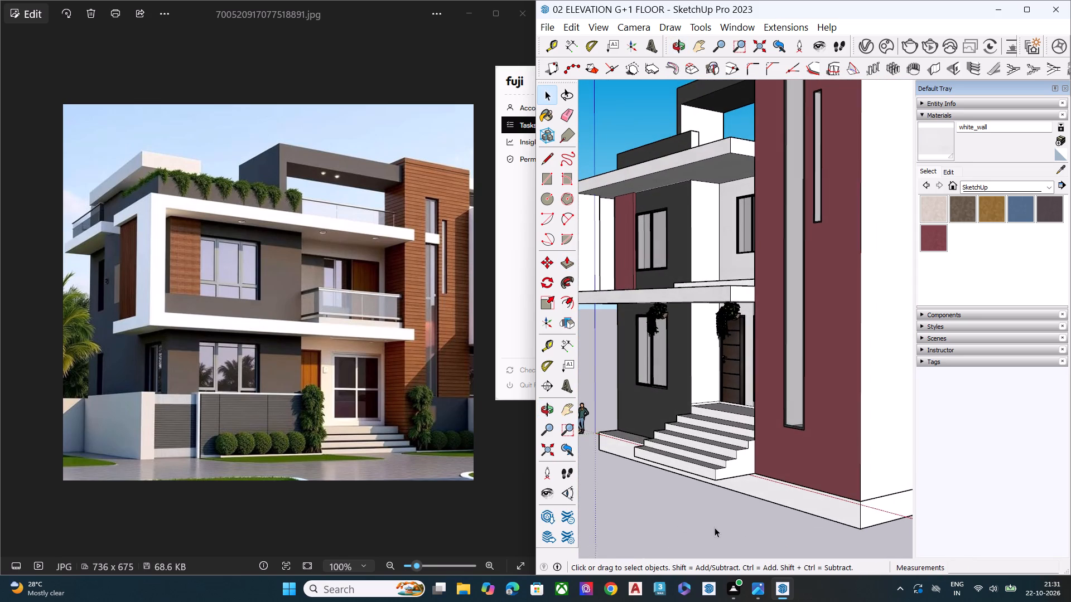
scroll(747, 492, "down", 1)
scroll(778, 458, "down", 5)
scroll(804, 480, "up", 1)
scroll(804, 480, "down", 1)
Copy both hanging plants from the entrance slab straight up about 18' 11 7/8" to beneath the upper balcony slab, then clear the selection.
middle_click_drag(730, 483, 958, 533)
middle_click_drag(655, 484, 845, 447)
scroll(837, 389, "up", 7)
left_click(726, 390, "ctrl")
left_click(856, 374, "ctrl")
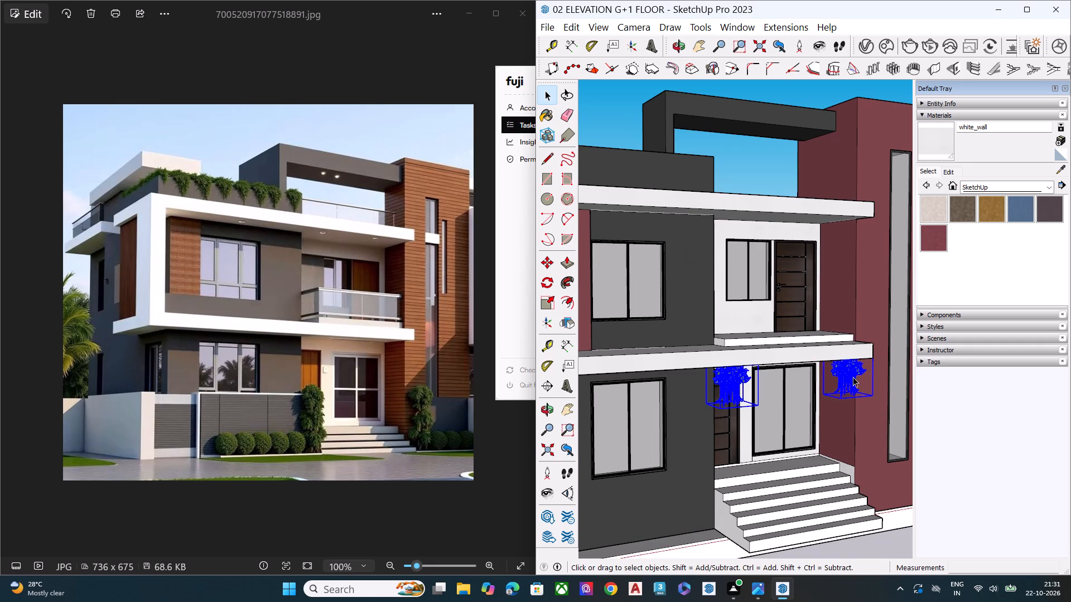
scroll(846, 396, "up", 3)
key("m")
left_click(881, 348)
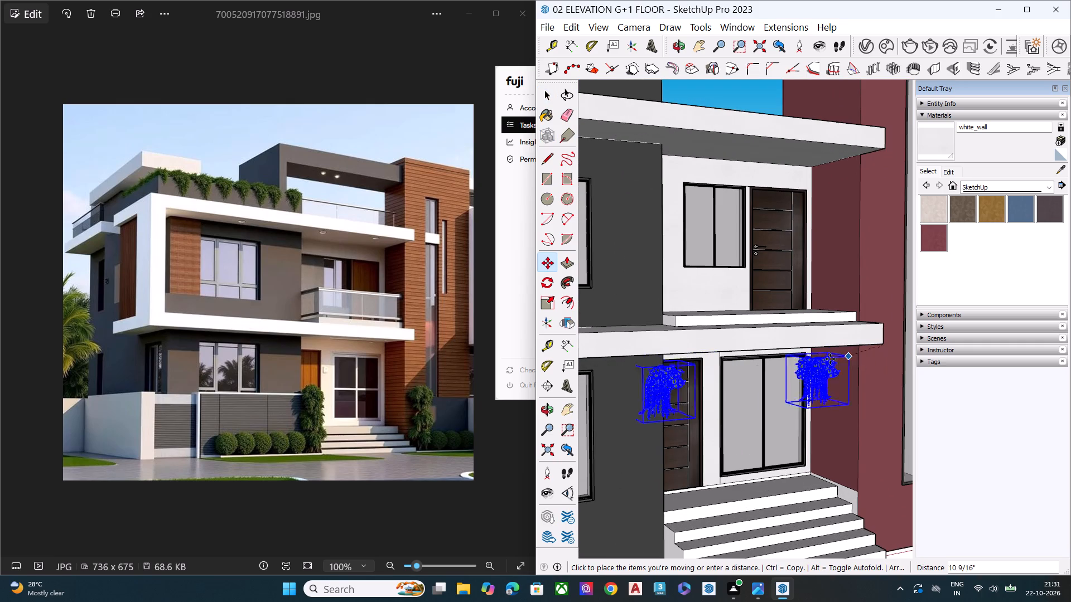
scroll(832, 414, "down", 1)
scroll(889, 222, "up", 4)
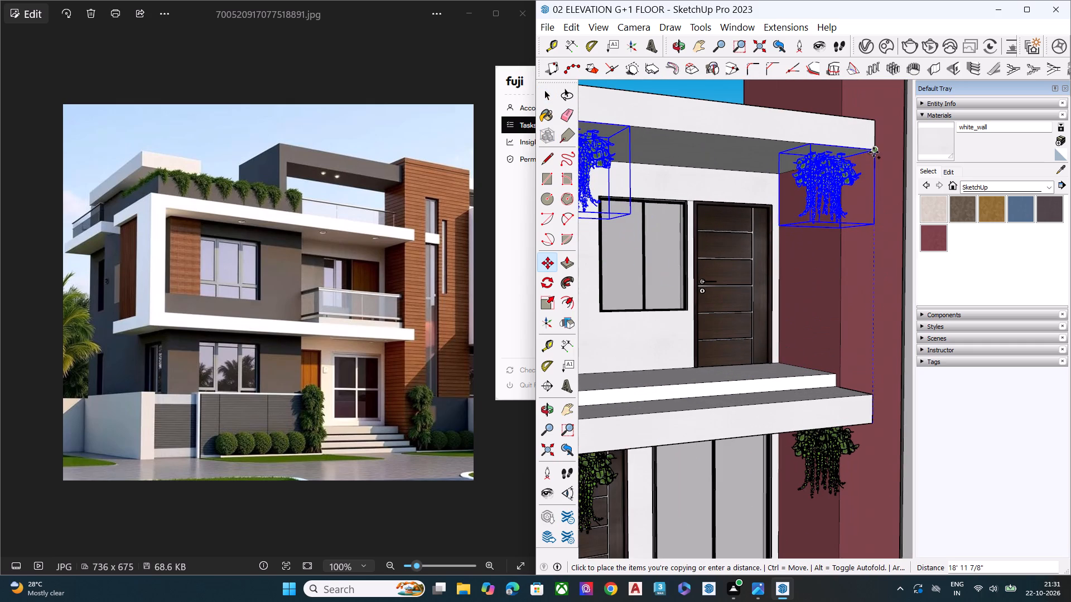
left_click(874, 152)
key("space")
scroll(829, 343, "down", 5)
scroll(831, 355, "up", 3)
scroll(833, 364, "down", 6)
scroll(819, 393, "up", 1)
scroll(818, 394, "down", 4)
middle_click_drag(813, 410, 832, 455)
key("space")
left_click(797, 163)
Examine the front facade, side wall and roof parapet of the house from several angles.
scroll(694, 177, "down", 6)
middle_click_drag(787, 339, 781, 302)
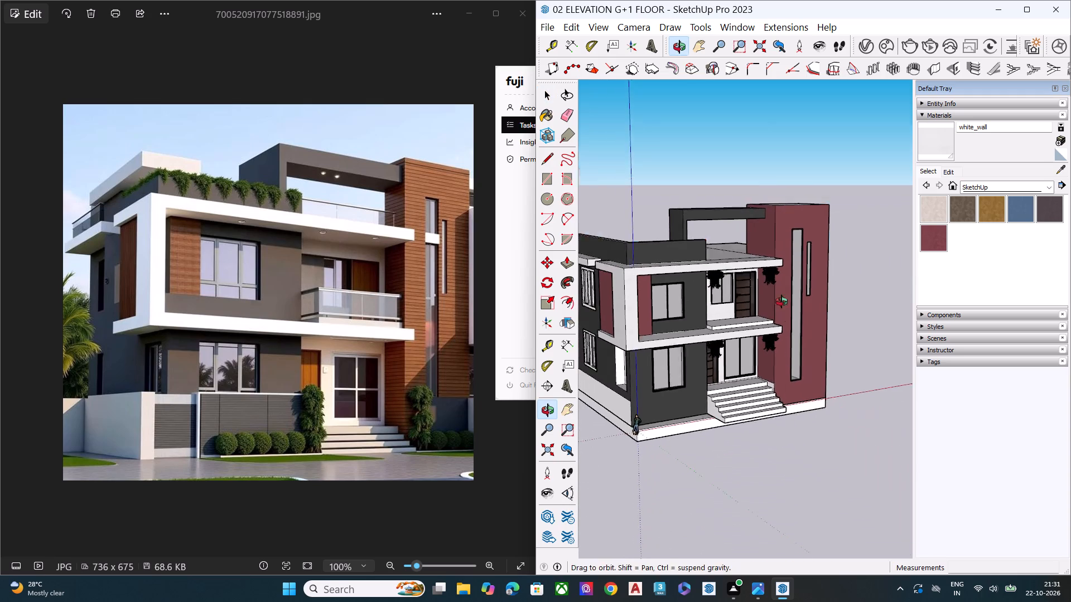
middle_click_drag(781, 302, 772, 284)
scroll(774, 320, "up", 7)
scroll(783, 342, "down", 6)
middle_click_drag(795, 387, 592, 426)
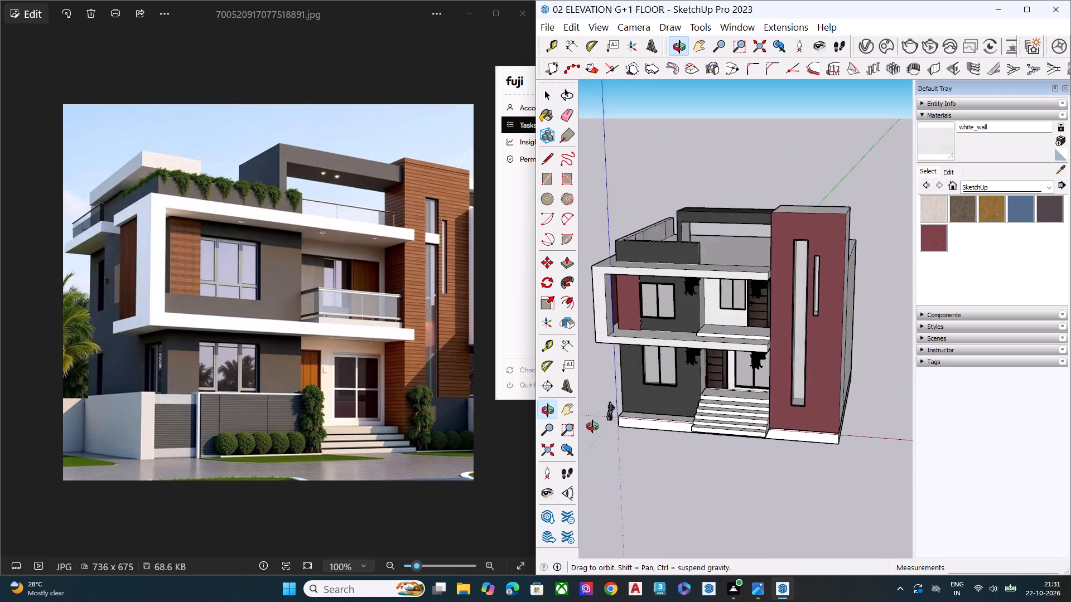
middle_click_drag(592, 426, 944, 298)
scroll(778, 448, "down", 5)
scroll(770, 460, "up", 1)
scroll(770, 460, "down", 3)
middle_click_drag(693, 368, 718, 434)
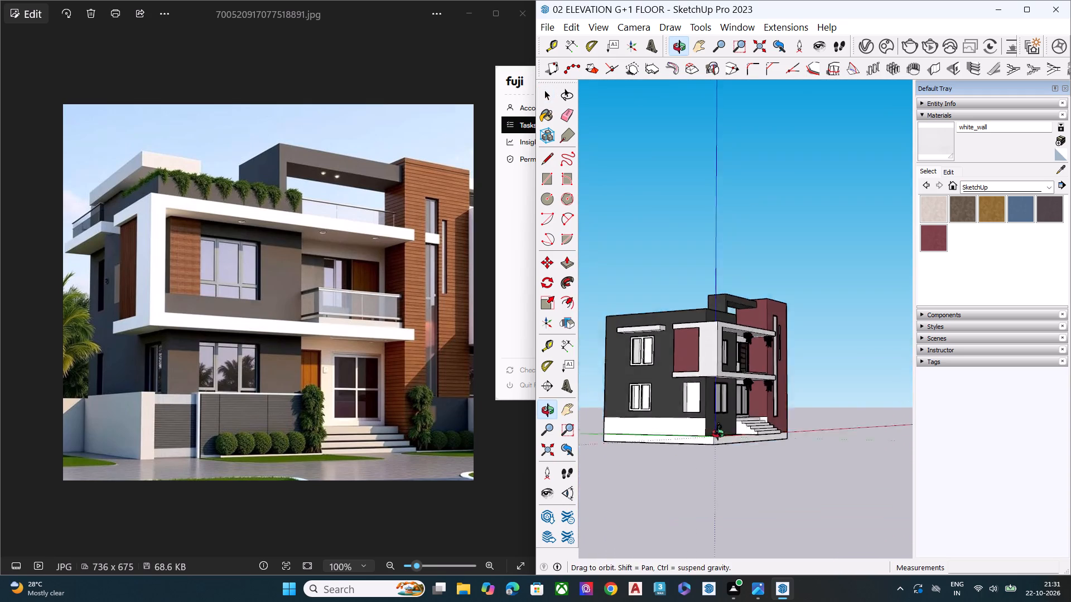
middle_click_drag(718, 434, 725, 490)
scroll(725, 360, "up", 5)
scroll(720, 322, "down", 1)
scroll(720, 322, "up", 4)
middle_click_drag(721, 332, 744, 493)
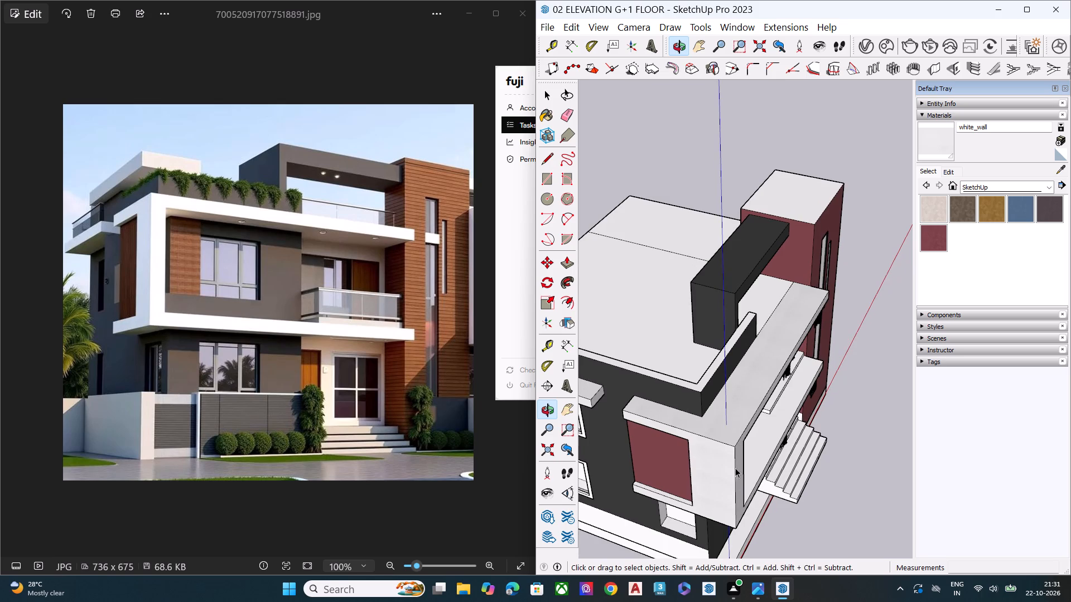
scroll(737, 383, "up", 2)
scroll(737, 383, "down", 1)
scroll(737, 383, "up", 6)
scroll(712, 446, "down", 2)
scroll(712, 448, "up", 1)
scroll(712, 451, "down", 1)
scroll(712, 452, "up", 3)
scroll(712, 453, "down", 2)
middle_click_drag(721, 452, 721, 411)
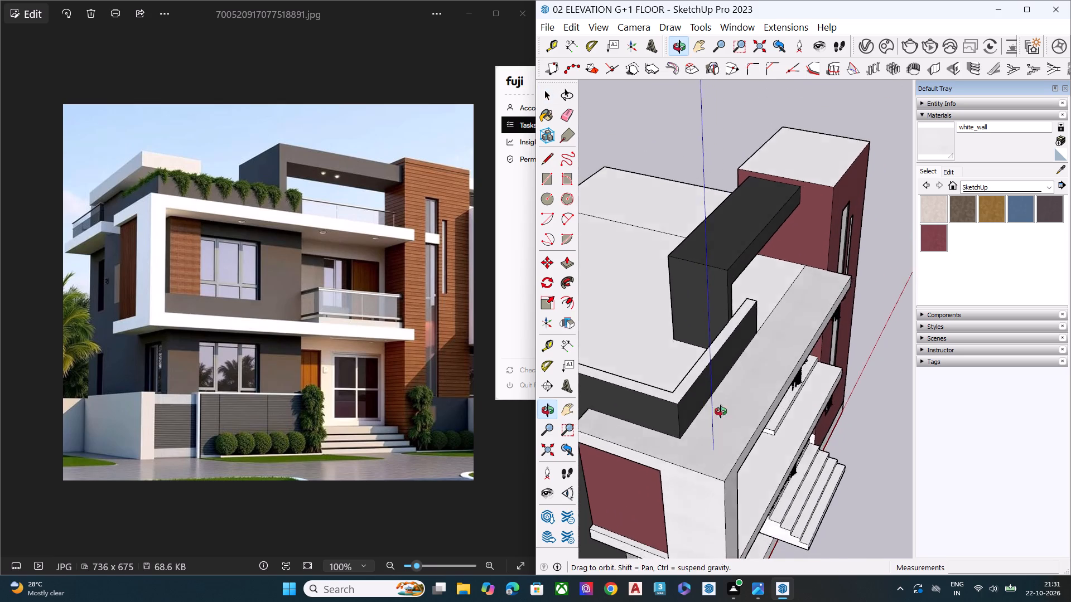
middle_click_drag(721, 411, 773, 315)
scroll(798, 271, "up", 1)
Look through the model files in the Downloads folder for a component to import.
left_click(541, 27)
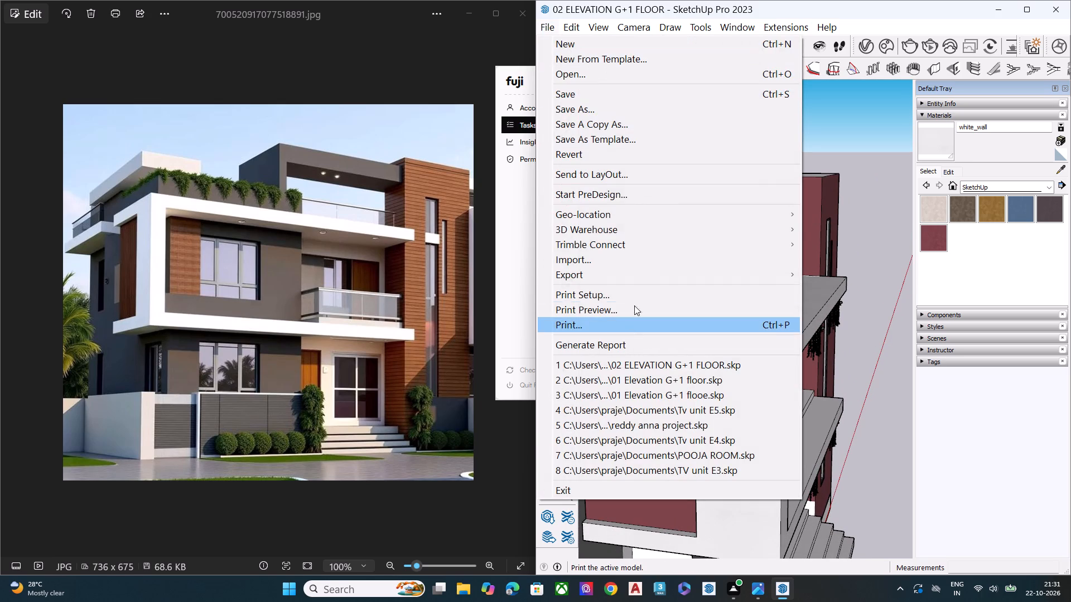
left_click(655, 260)
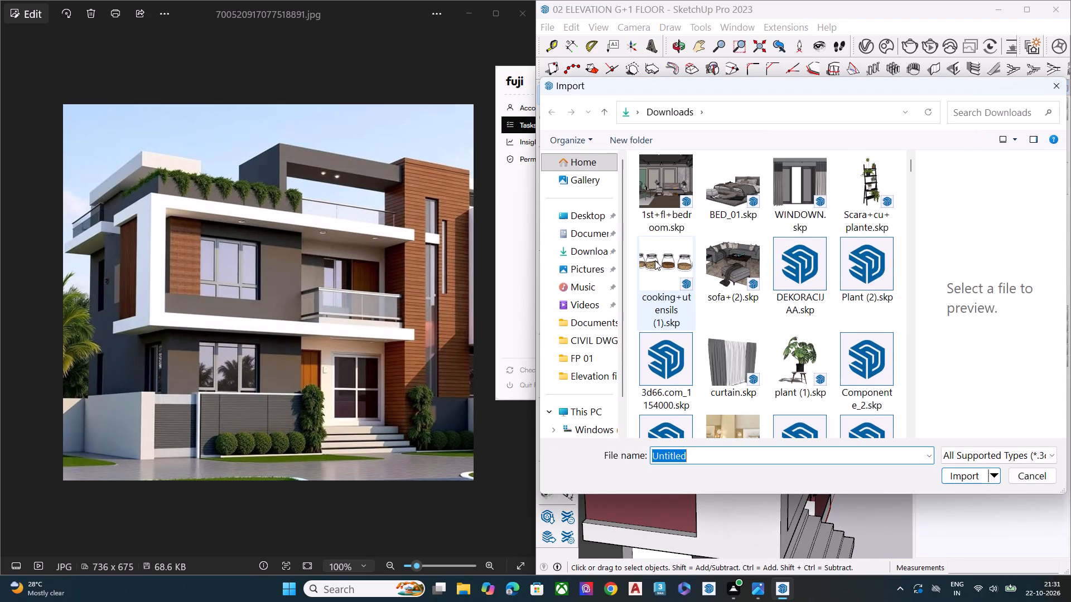
scroll(784, 345, "down", 4)
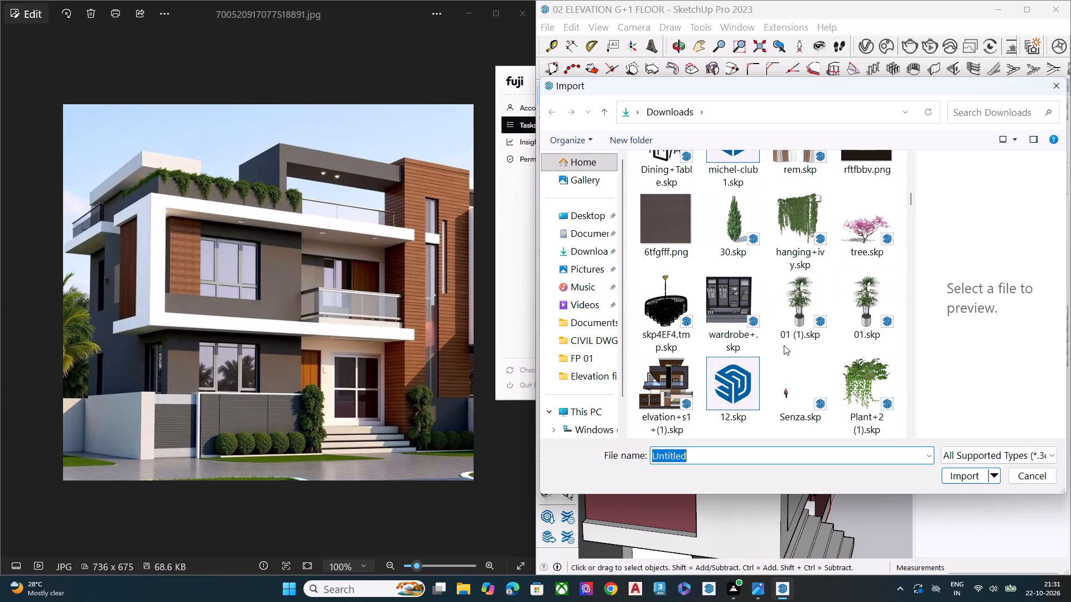
scroll(784, 347, "down", 2)
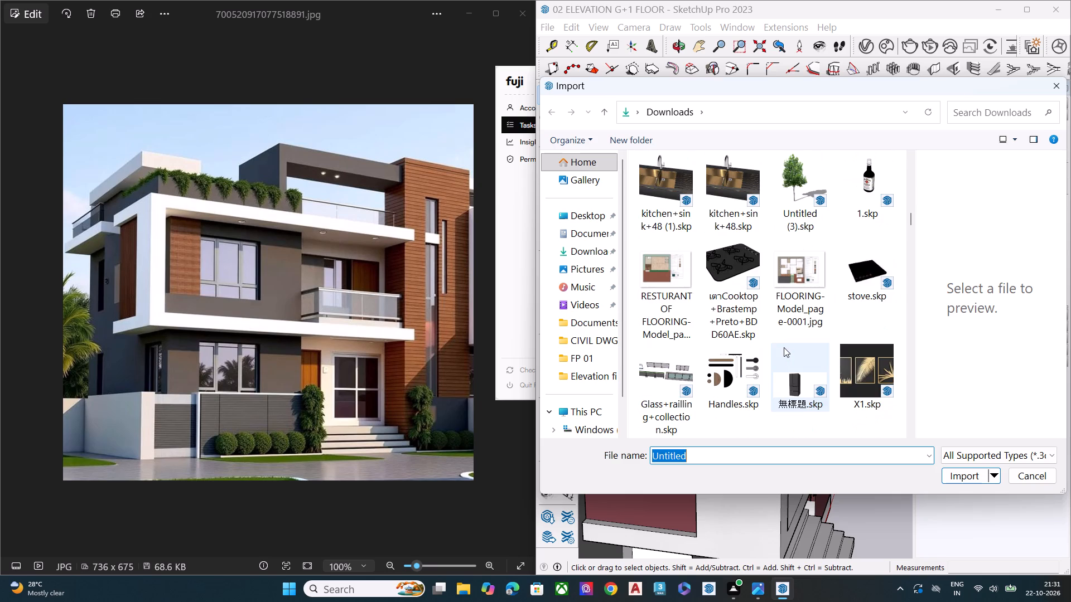
scroll(784, 347, "up", 1)
scroll(734, 300, "down", 1)
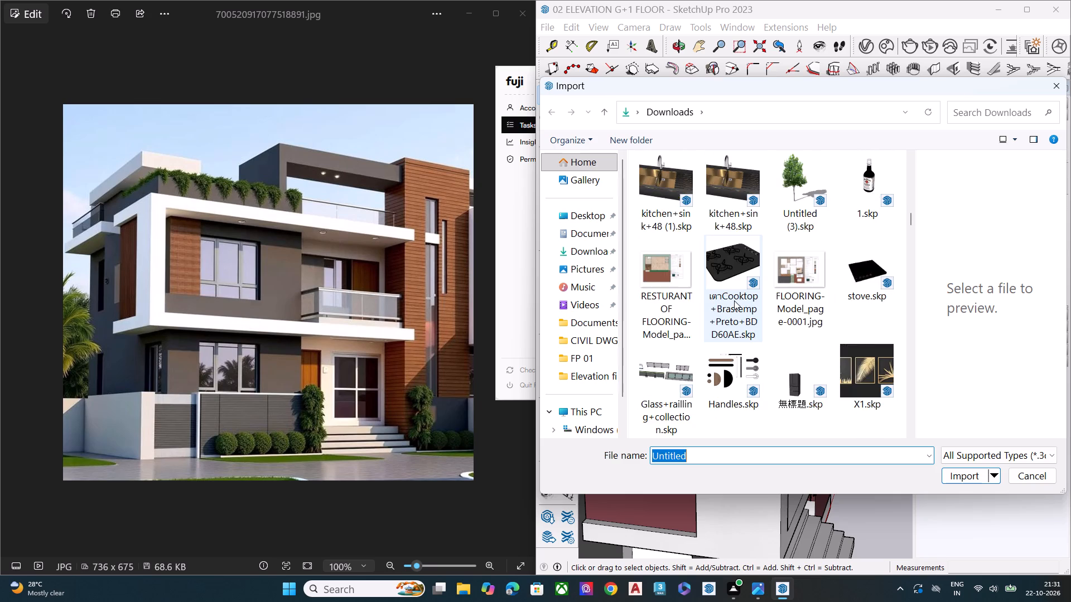
scroll(731, 309, "down", 4)
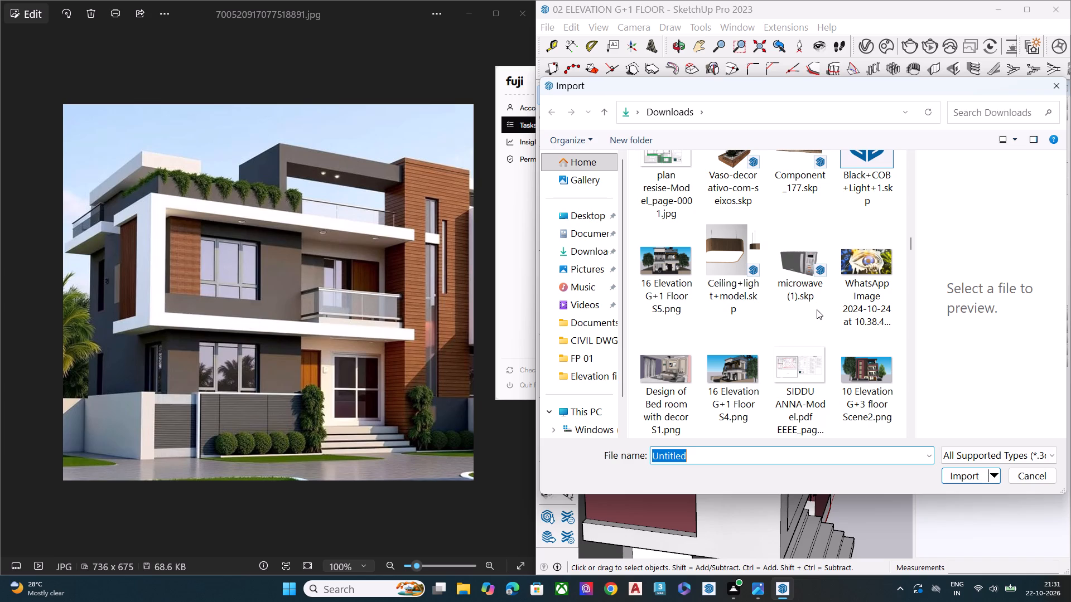
scroll(817, 309, "down", 1)
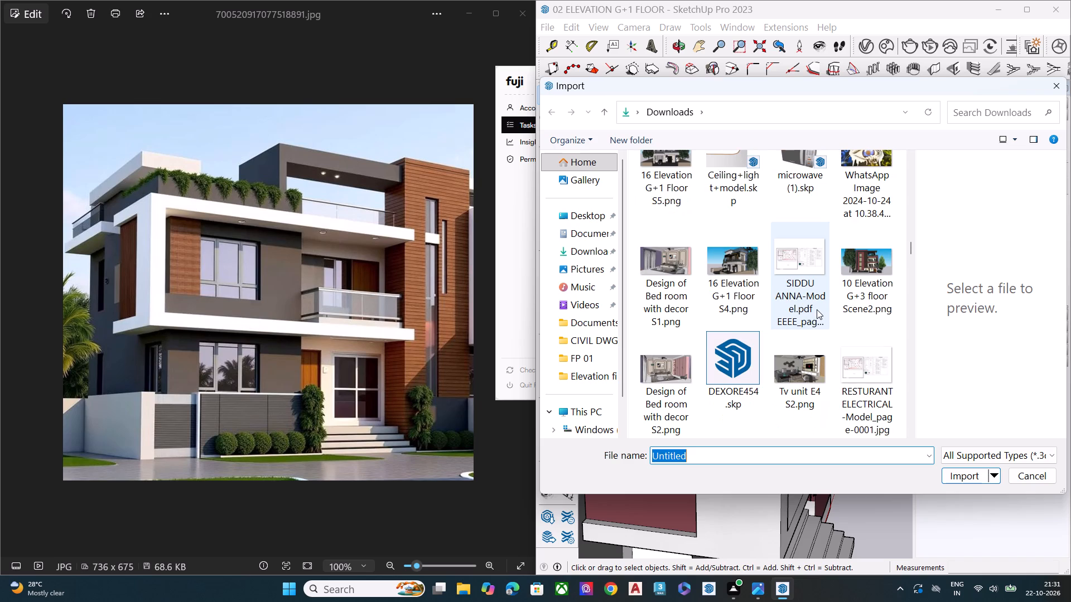
scroll(817, 309, "down", 2)
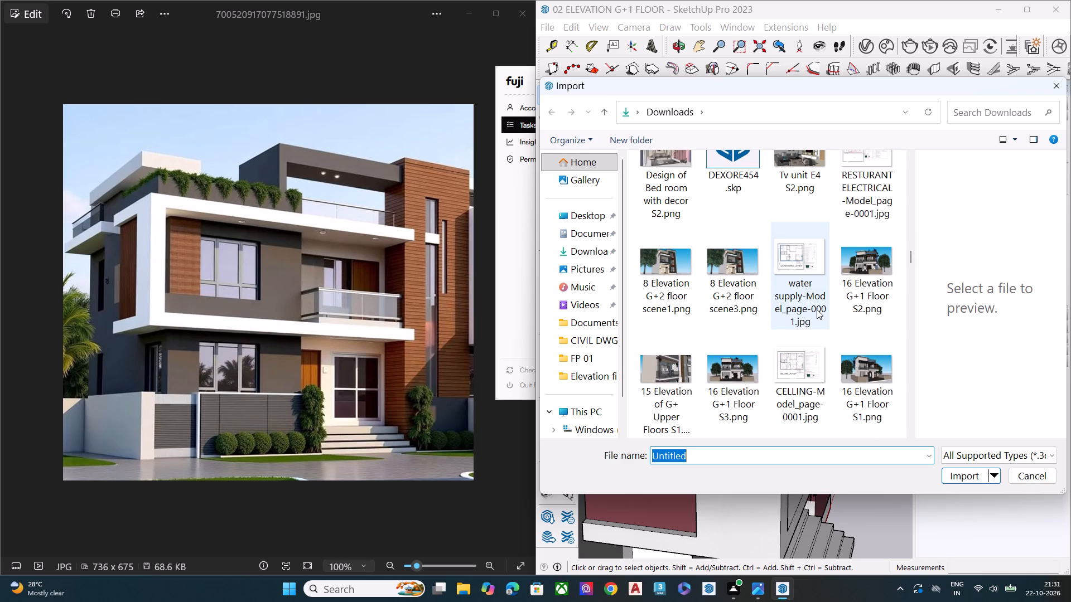
scroll(817, 309, "down", 2)
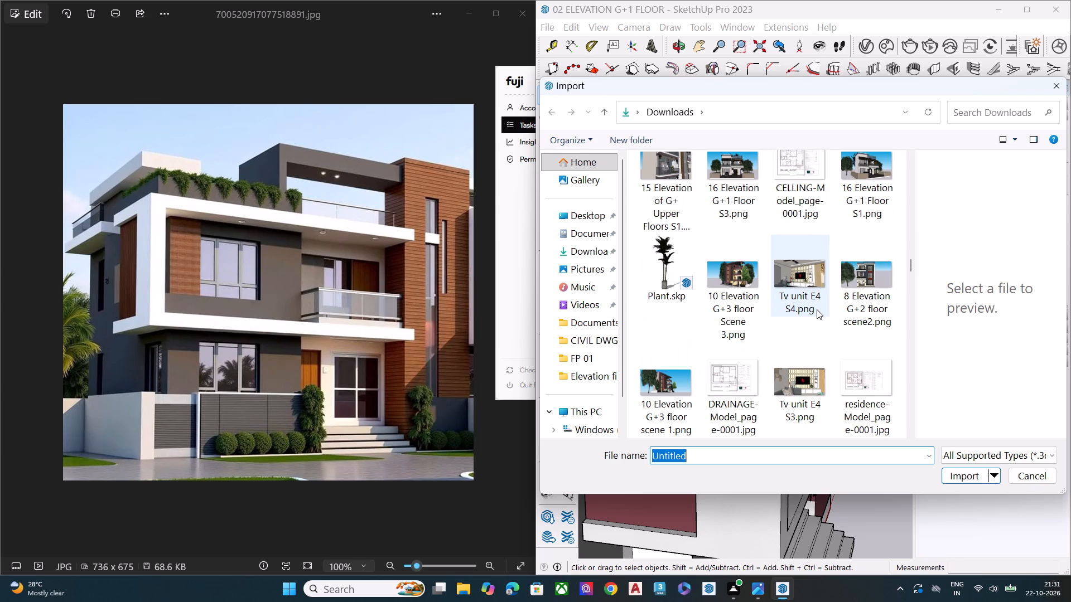
scroll(817, 309, "down", 2)
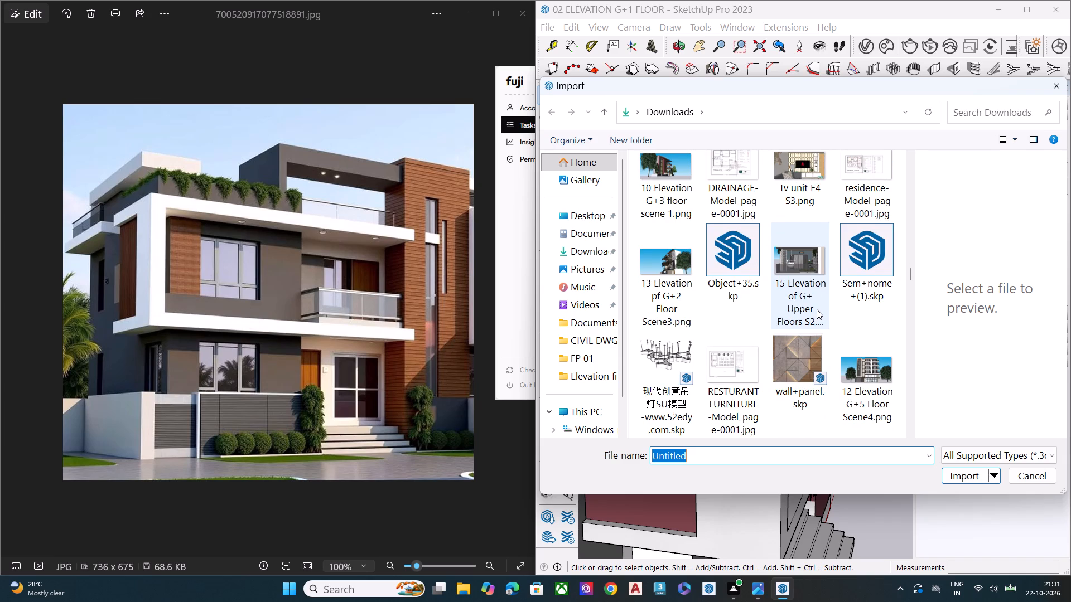
scroll(817, 309, "down", 3)
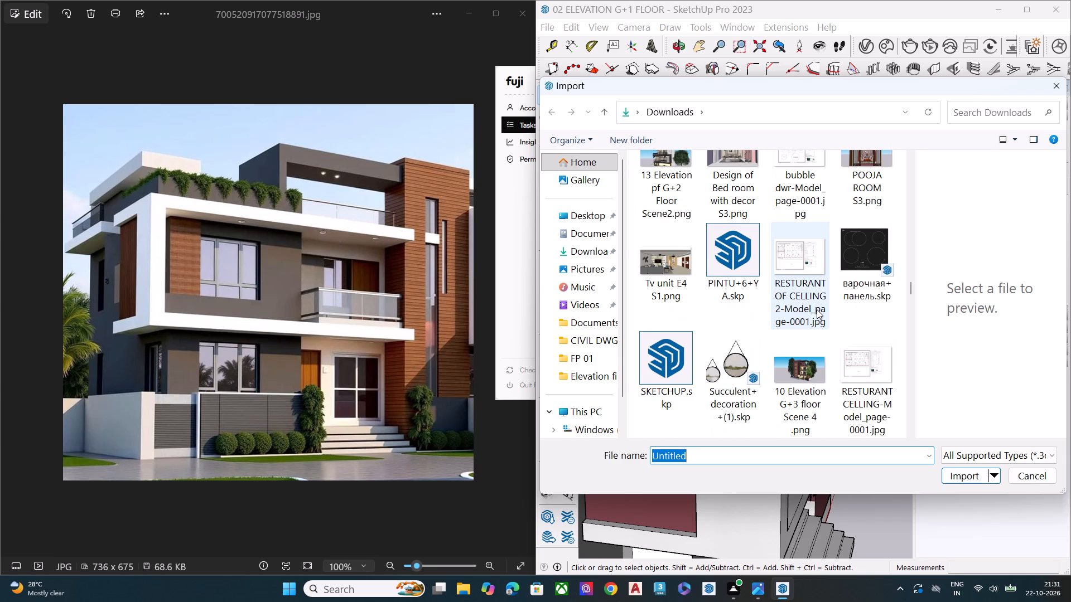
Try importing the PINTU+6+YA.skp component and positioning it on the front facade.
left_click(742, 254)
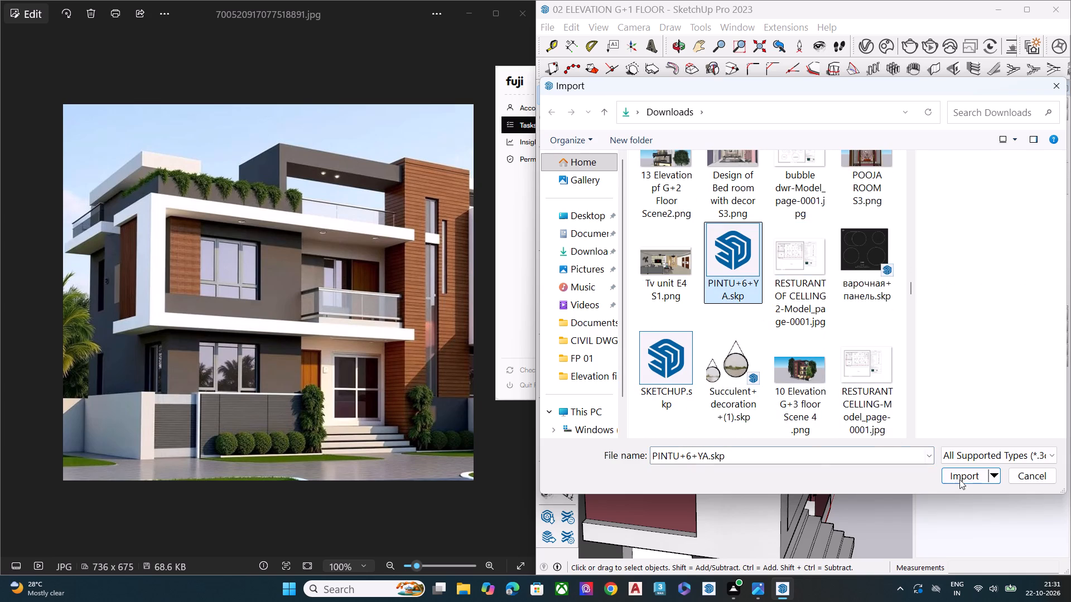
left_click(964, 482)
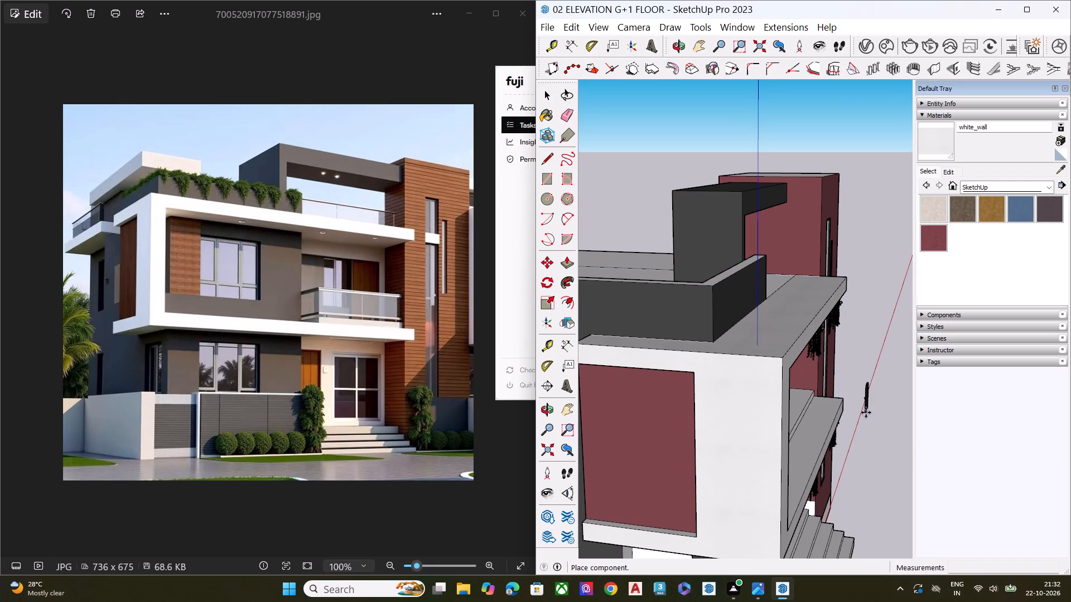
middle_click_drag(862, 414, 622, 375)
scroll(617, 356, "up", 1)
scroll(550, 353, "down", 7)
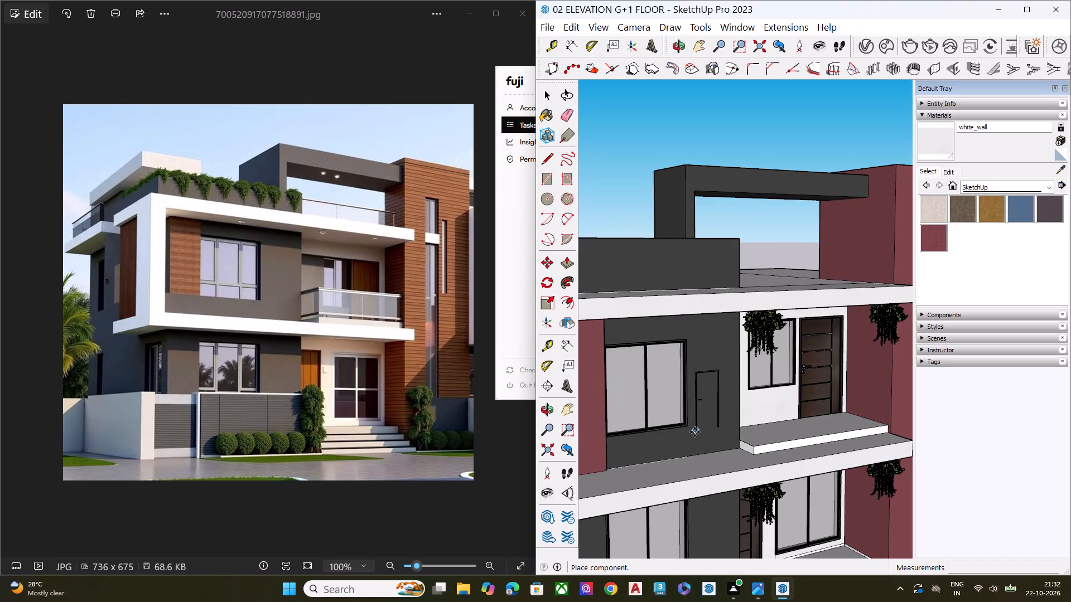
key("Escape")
Import the Plant (2).skp component and place it on the entrance landing at the top of the steps.
scroll(711, 433, "down", 1)
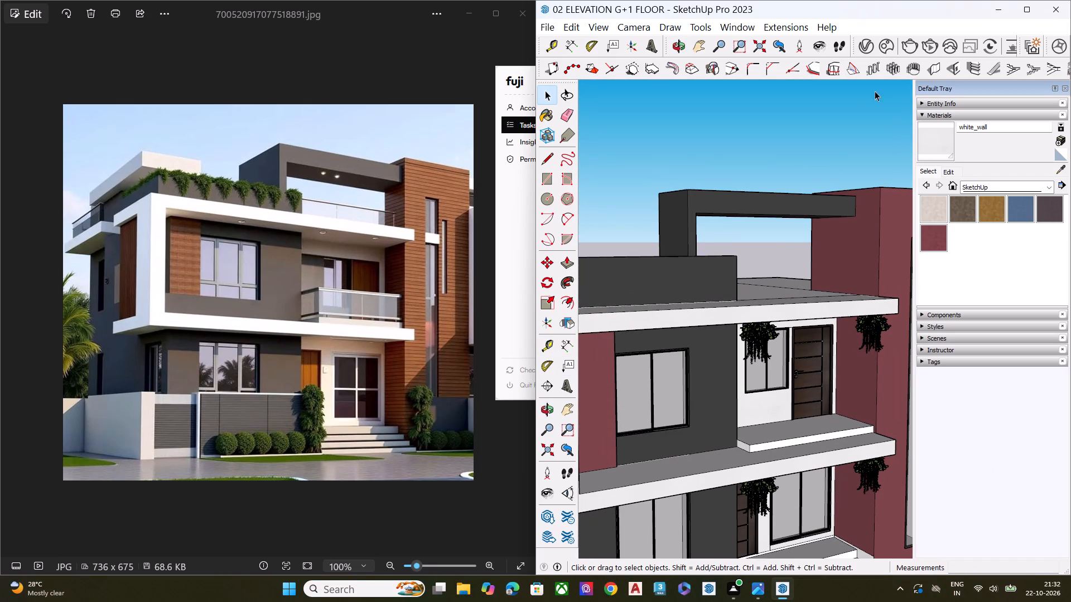
left_click(542, 28)
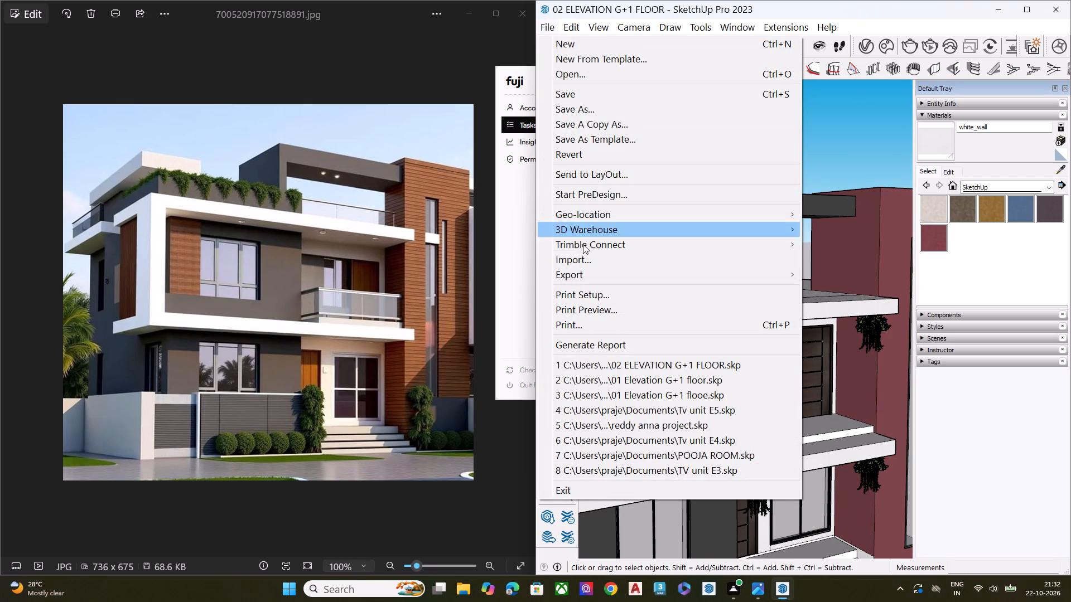
left_click(594, 265)
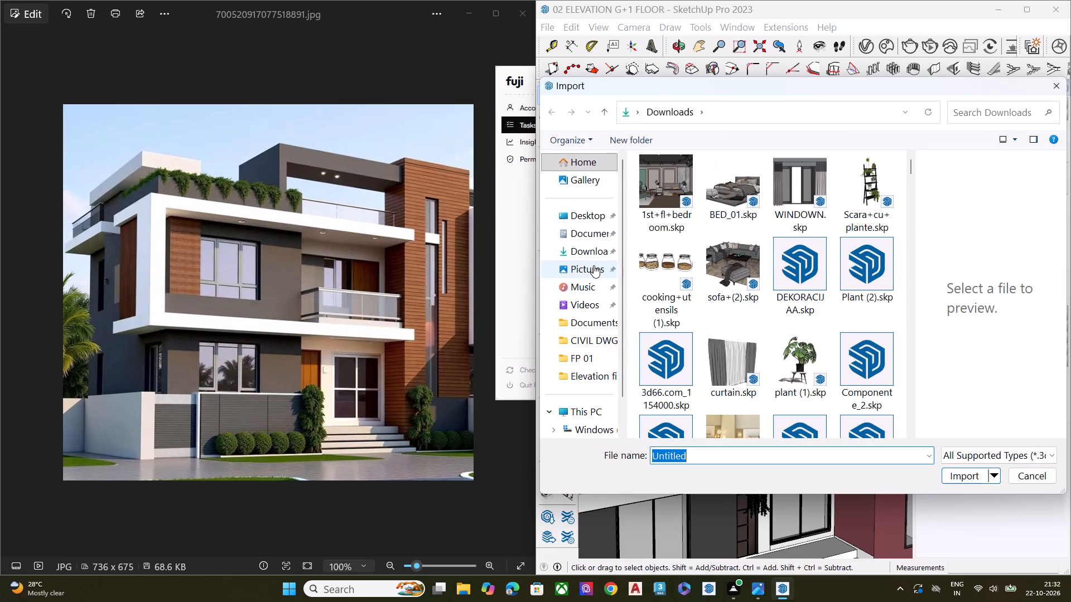
left_click(873, 288)
left_click(957, 474)
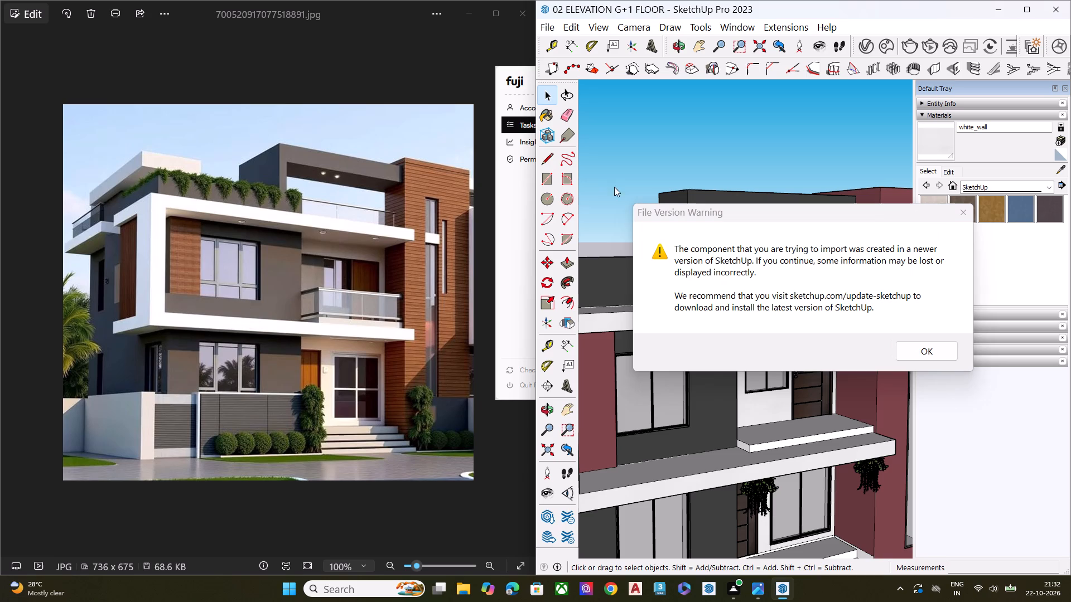
left_click(914, 353)
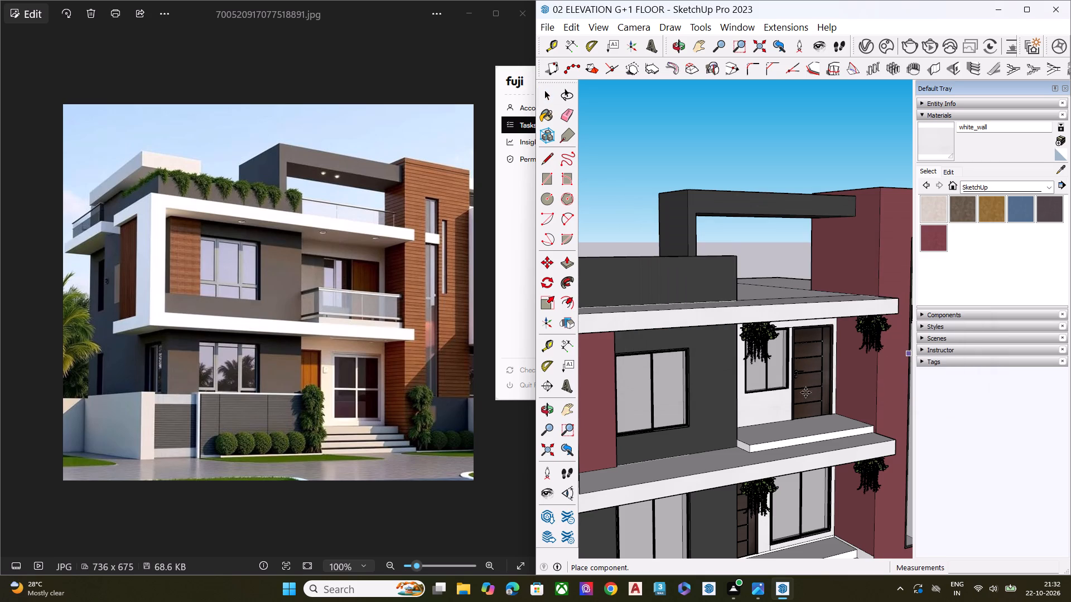
scroll(769, 355, "down", 3)
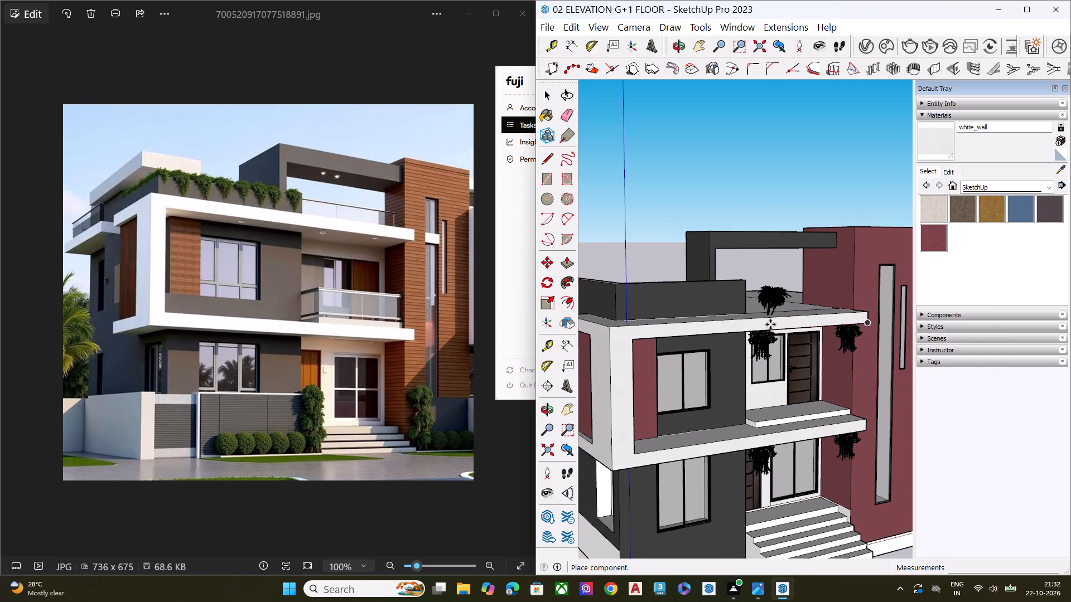
scroll(756, 460, "down", 6)
middle_click_drag(785, 497, 814, 441)
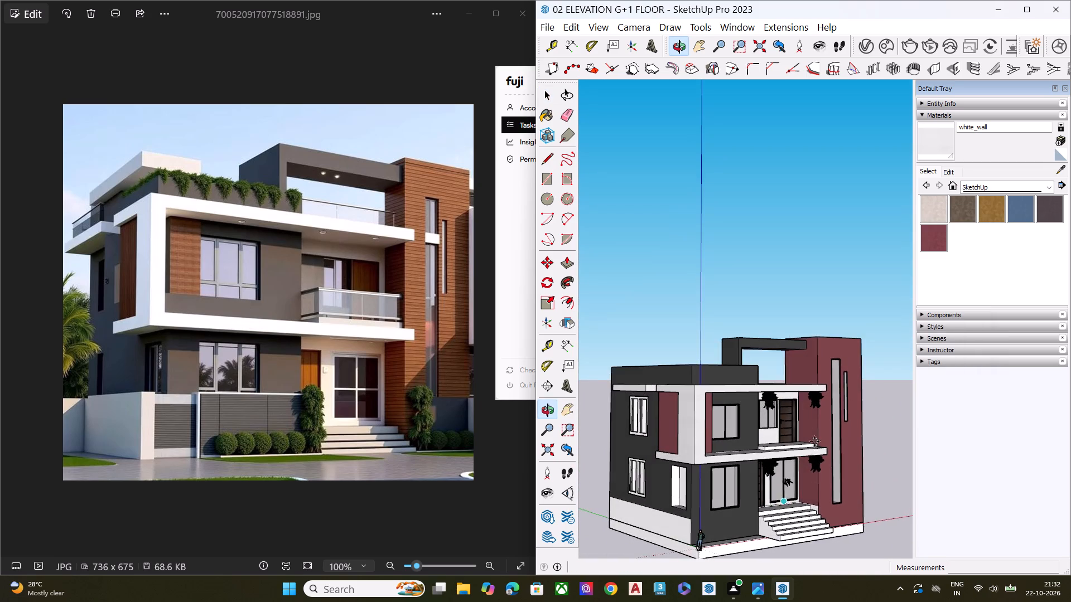
scroll(813, 473, "up", 18)
scroll(780, 520, "up", 2)
scroll(781, 520, "down", 1)
scroll(781, 520, "up", 4)
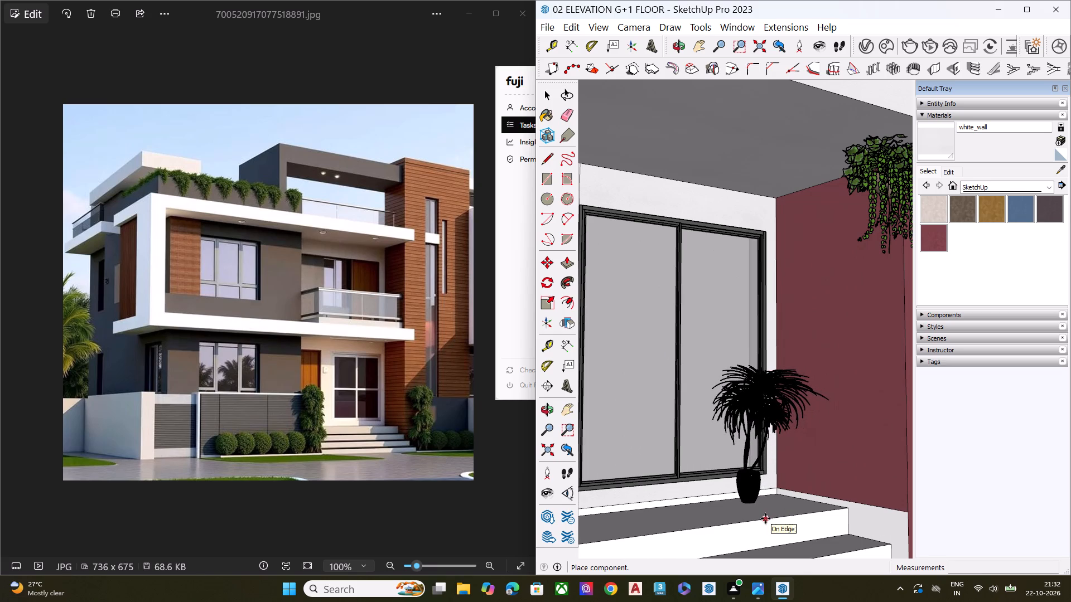
left_click(763, 520)
Move the potted plant about 1' 10" along the green axis on the entrance landing, then clear the selection.
middle_click_drag(781, 488, 879, 598)
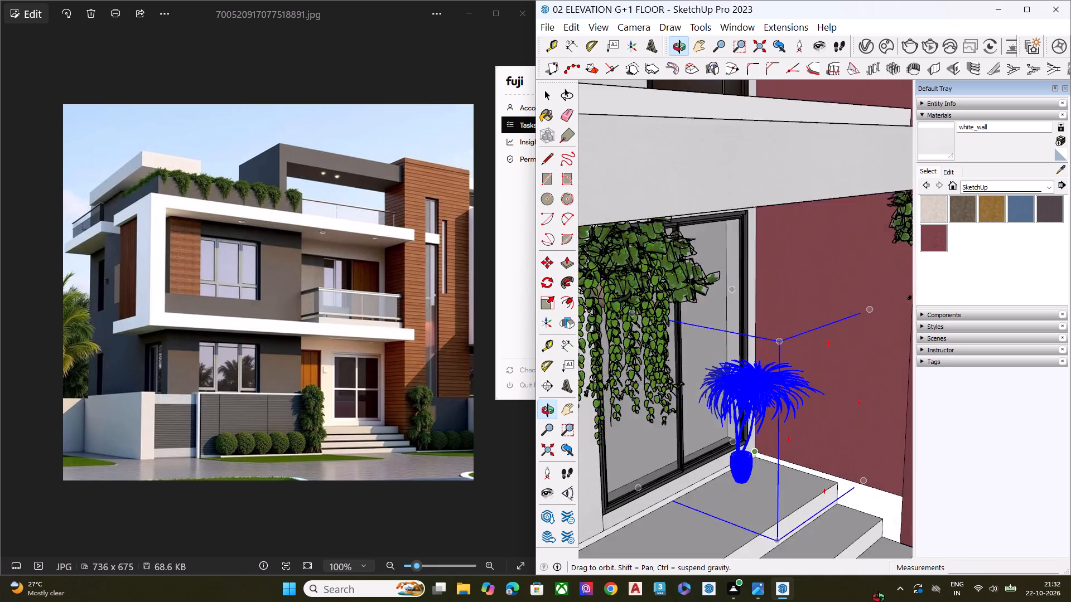
middle_click_drag(879, 598, 879, 598)
scroll(798, 528, "up", 6)
key("space")
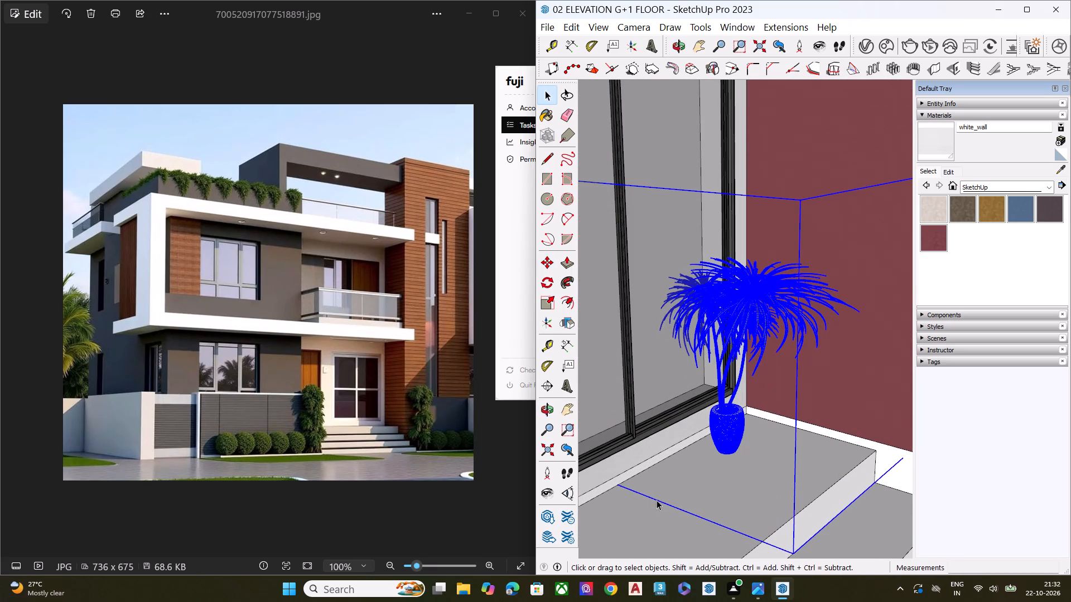
key("m")
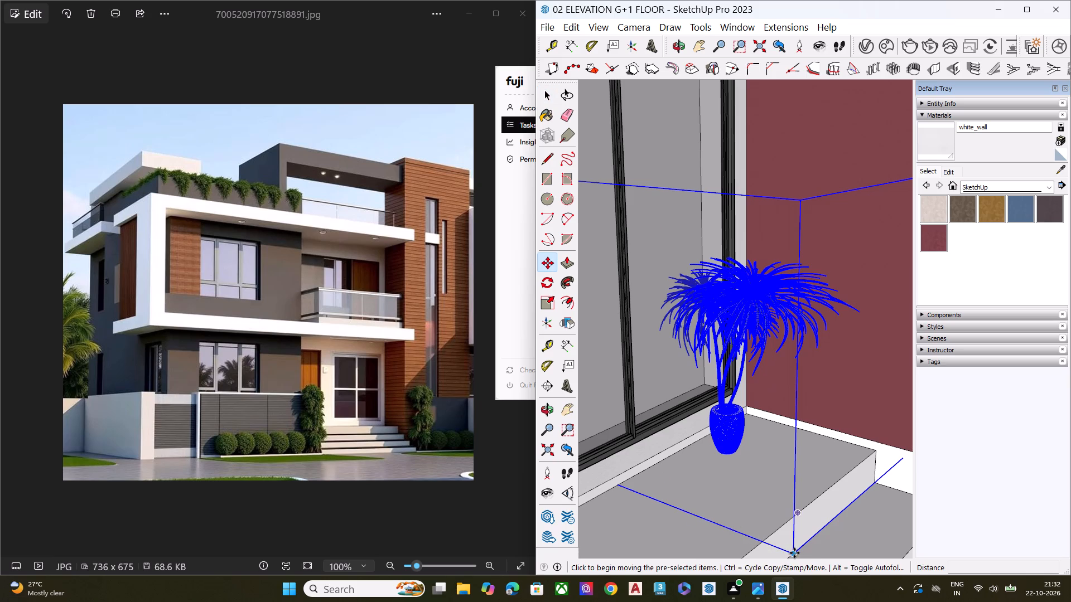
left_click(794, 553)
scroll(785, 490, "down", 10)
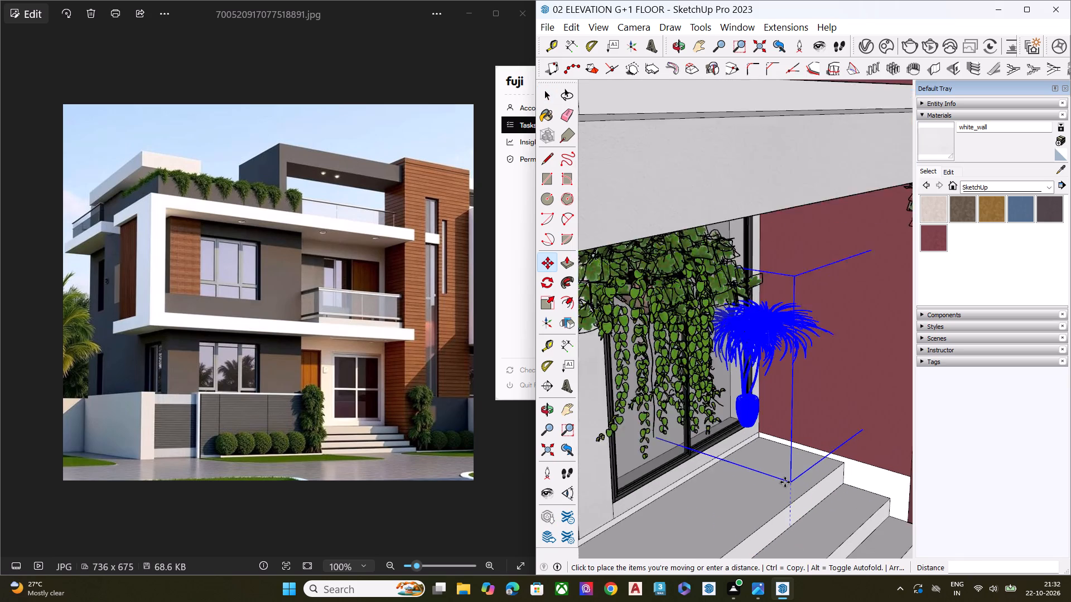
scroll(796, 500, "down", 4)
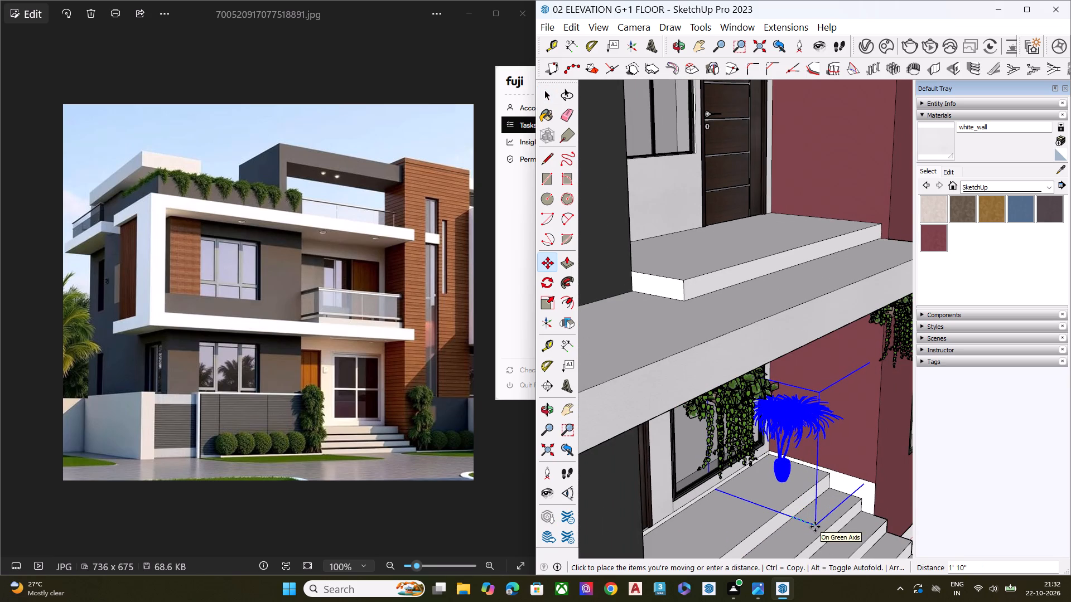
left_click(812, 527)
middle_click_drag(779, 483, 532, 471)
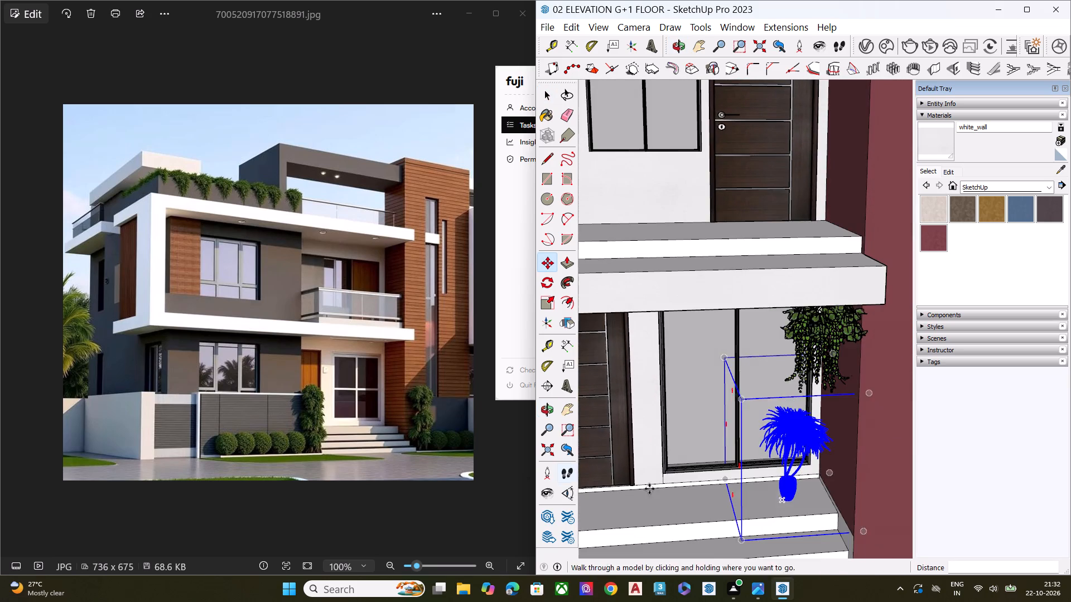
scroll(811, 473, "down", 7)
key("space")
scroll(774, 374, "down", 3)
scroll(774, 374, "up", 1)
scroll(774, 375, "down", 5)
left_click(772, 203)
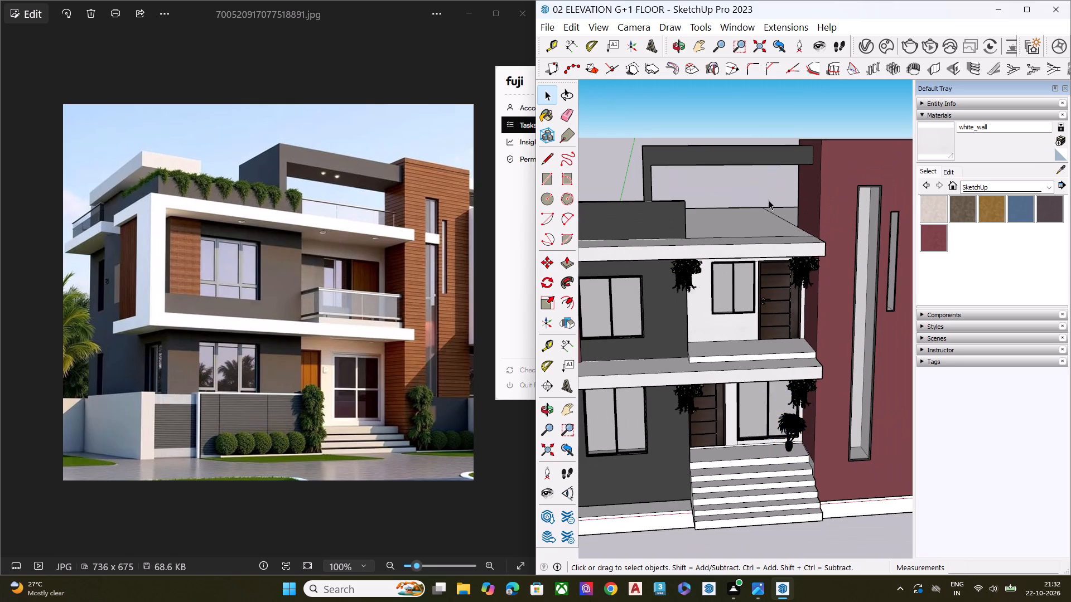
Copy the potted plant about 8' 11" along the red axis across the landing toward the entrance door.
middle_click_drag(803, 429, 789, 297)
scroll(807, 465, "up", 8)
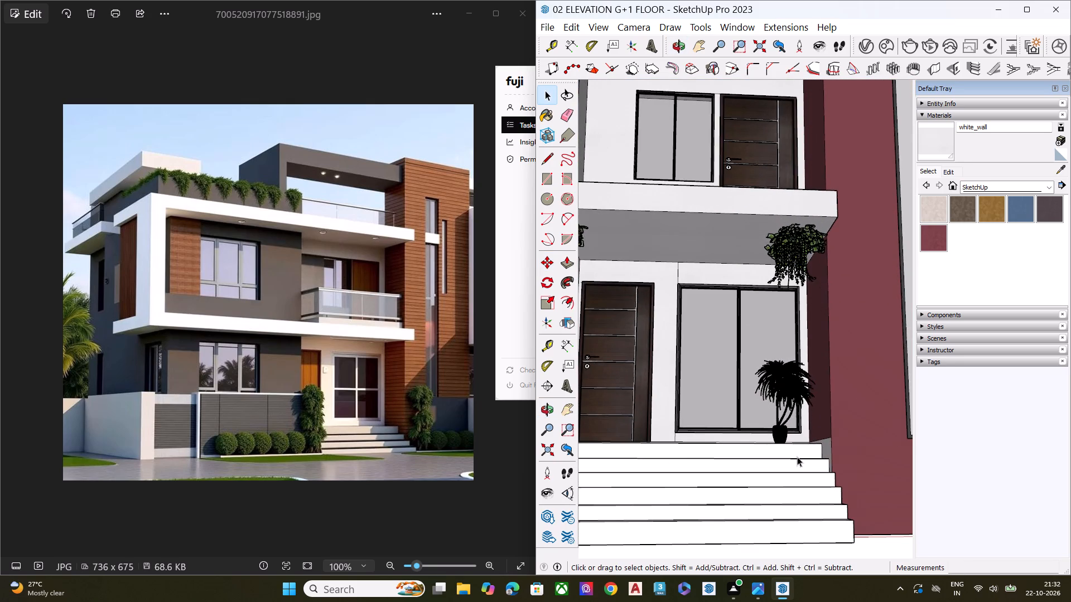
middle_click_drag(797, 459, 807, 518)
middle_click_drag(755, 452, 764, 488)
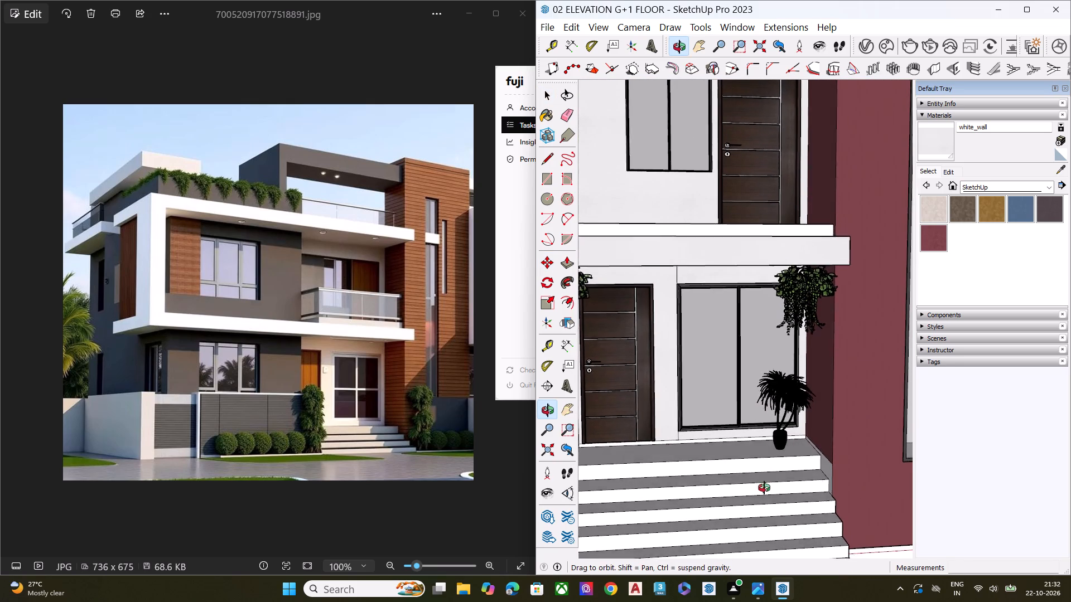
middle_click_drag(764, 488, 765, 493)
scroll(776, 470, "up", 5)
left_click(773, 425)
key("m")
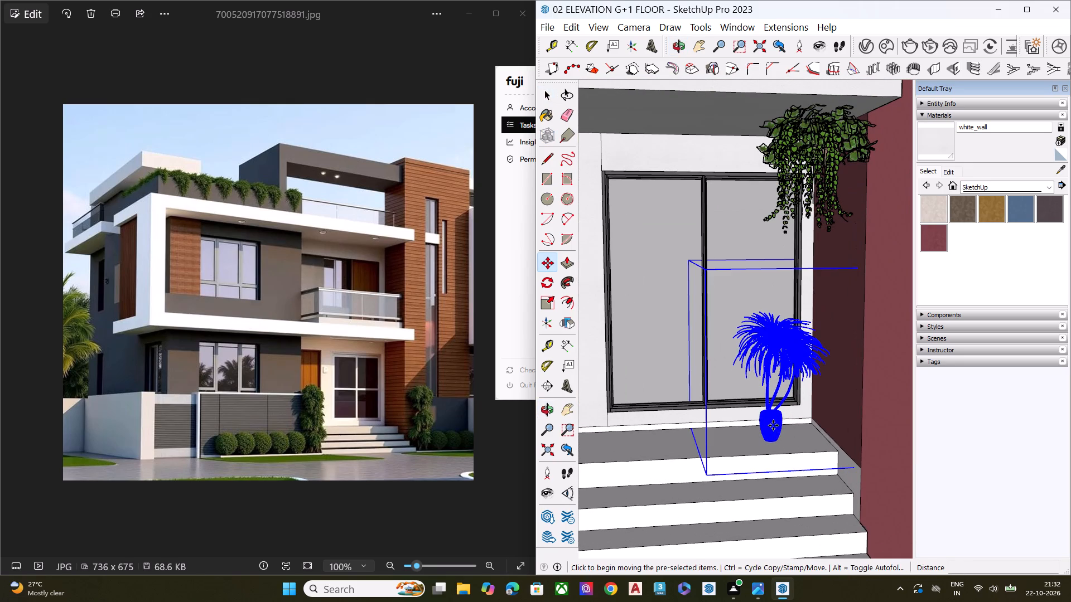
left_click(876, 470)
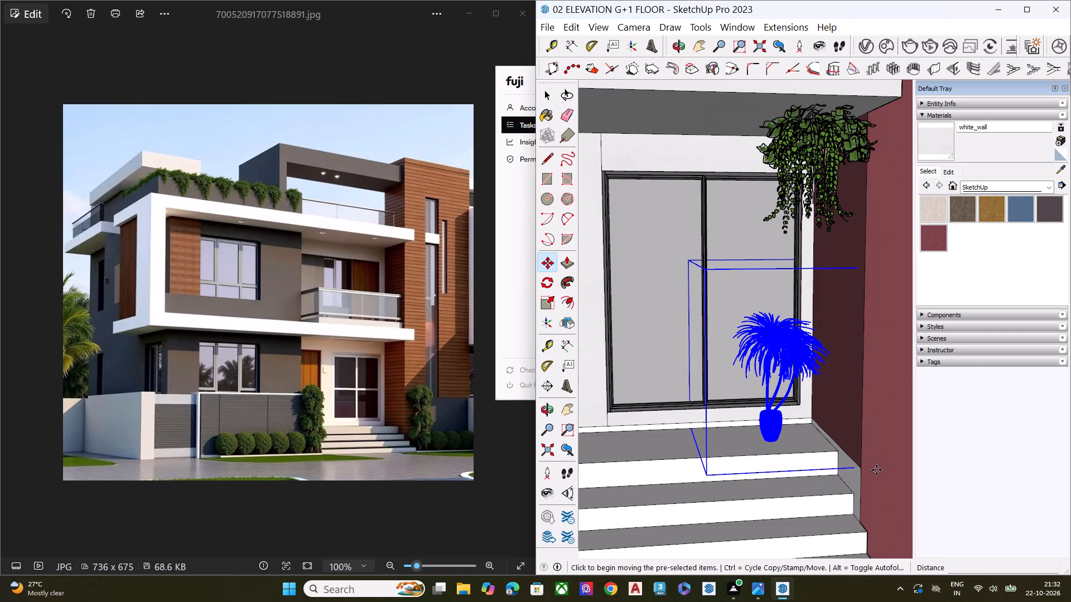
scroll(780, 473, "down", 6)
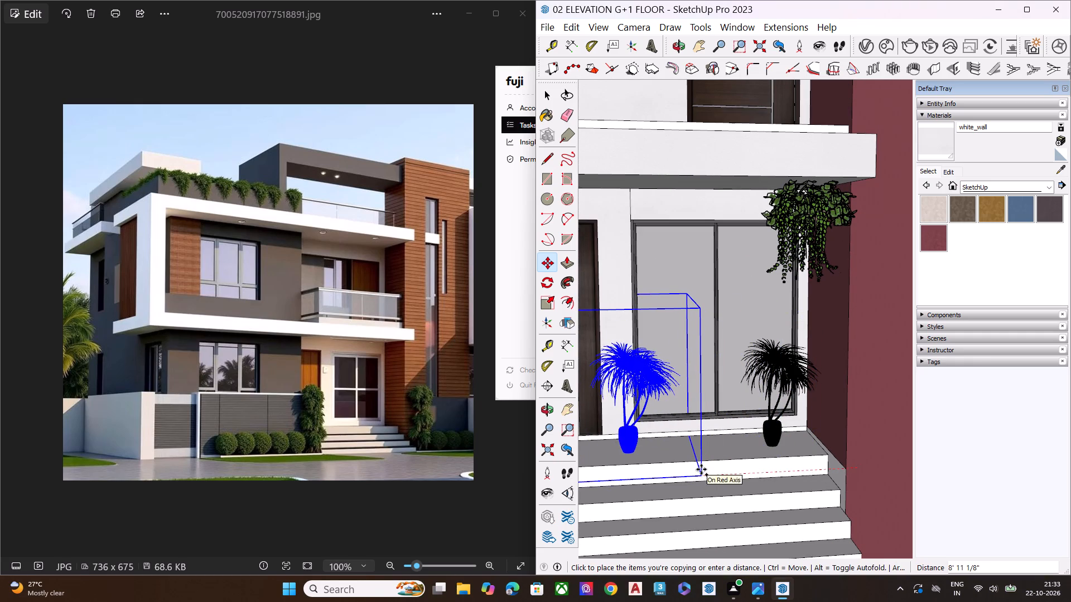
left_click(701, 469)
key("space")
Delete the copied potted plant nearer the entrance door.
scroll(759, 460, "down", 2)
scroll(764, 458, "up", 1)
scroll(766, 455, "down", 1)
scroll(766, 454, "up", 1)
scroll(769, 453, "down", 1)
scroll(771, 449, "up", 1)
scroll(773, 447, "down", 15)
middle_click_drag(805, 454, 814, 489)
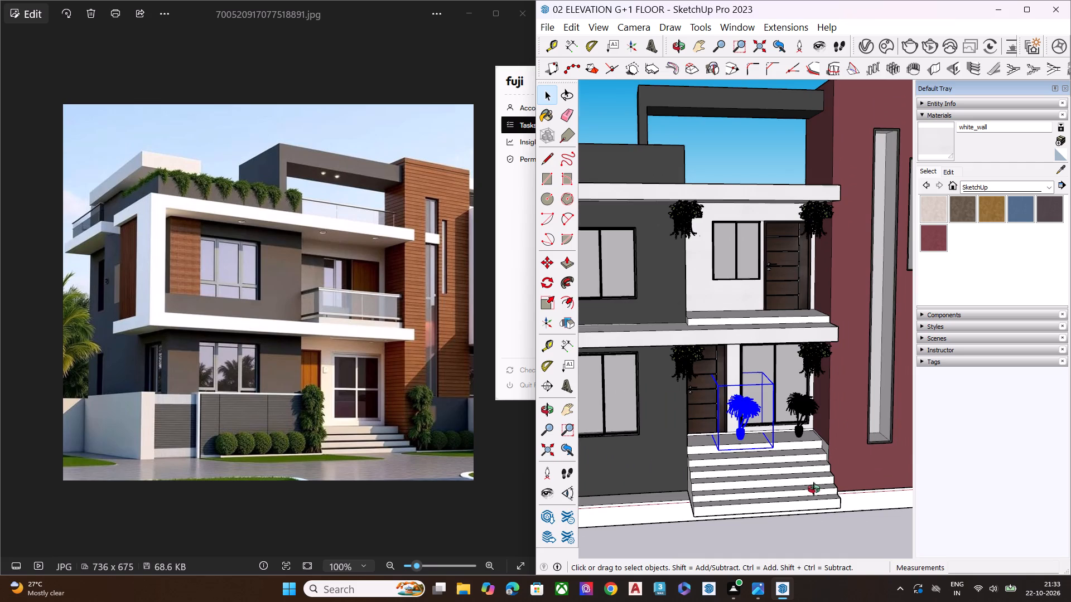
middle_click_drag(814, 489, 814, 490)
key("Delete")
Examine the whole front of the house from above and from eye level.
scroll(812, 491, "down", 4)
scroll(804, 492, "up", 1)
scroll(804, 492, "down", 3)
middle_click_drag(805, 482, 820, 417)
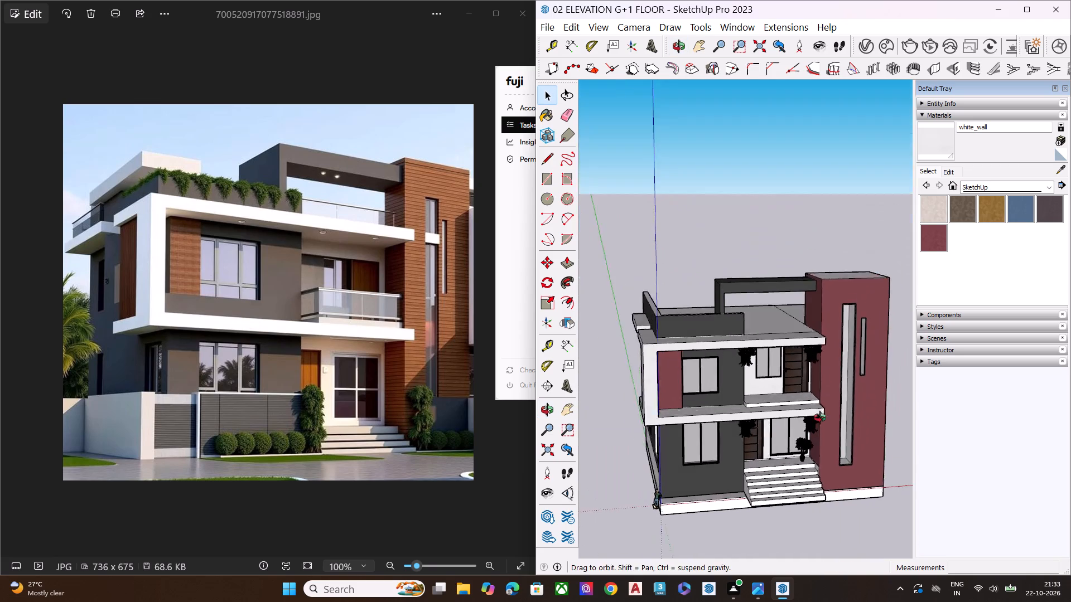
middle_click_drag(820, 417, 851, 372)
key("space")
middle_click_drag(809, 383, 811, 394)
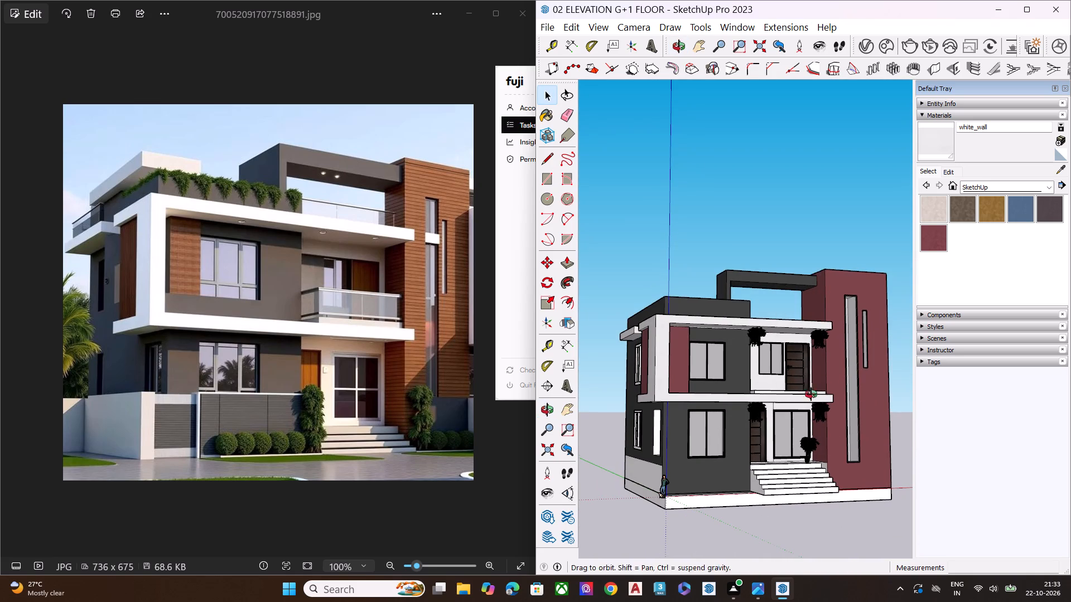
middle_click_drag(811, 394, 816, 412)
Import the plant (1).skp component and place it on the upper balcony floor near the window.
left_click(552, 25)
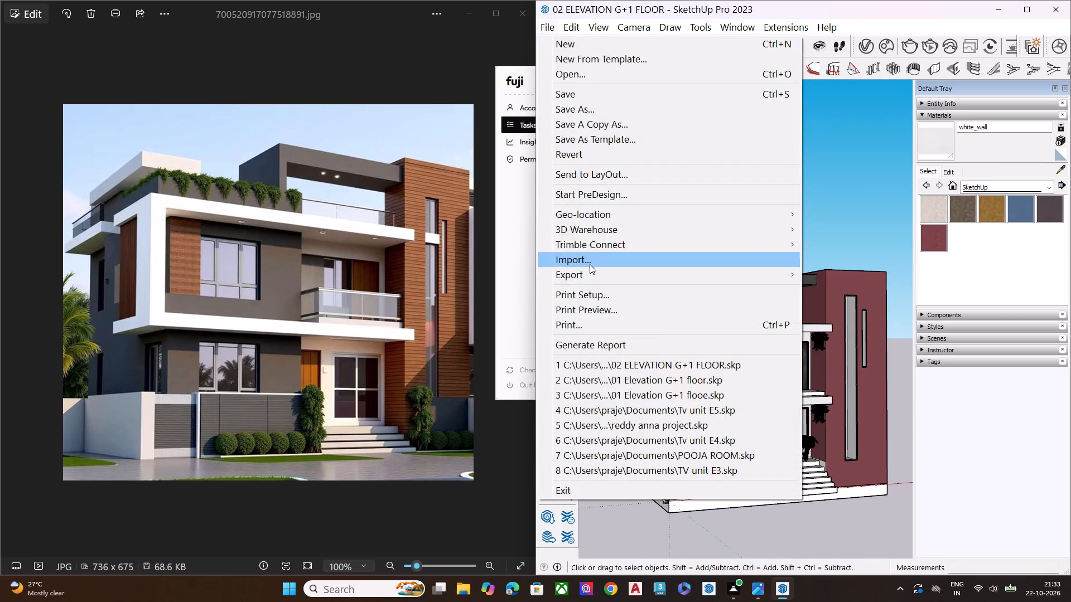
left_click(591, 263)
scroll(804, 313, "down", 1)
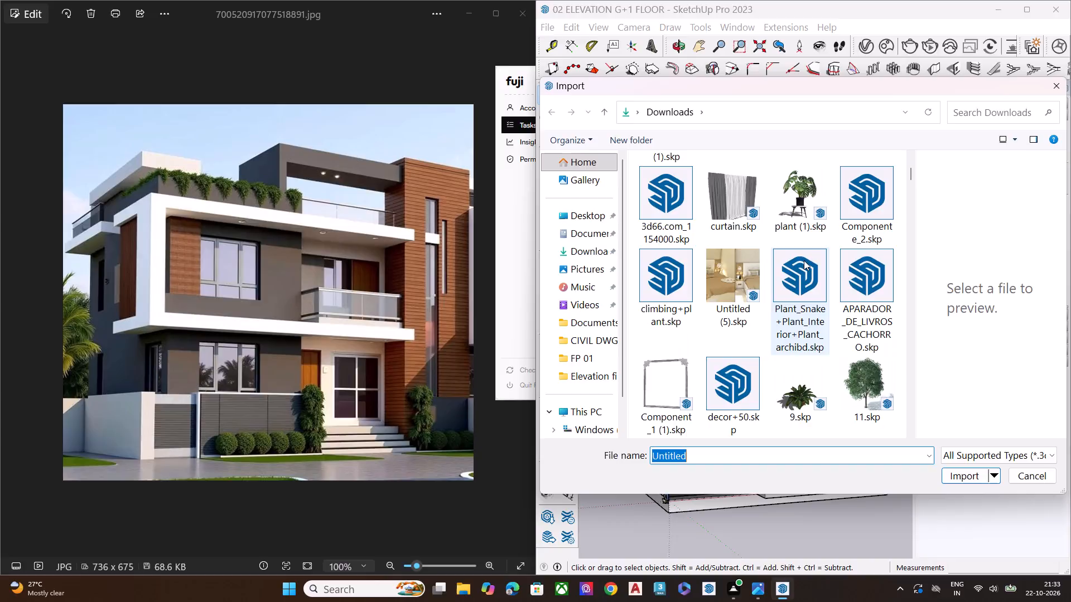
left_click(811, 206)
left_click(952, 478)
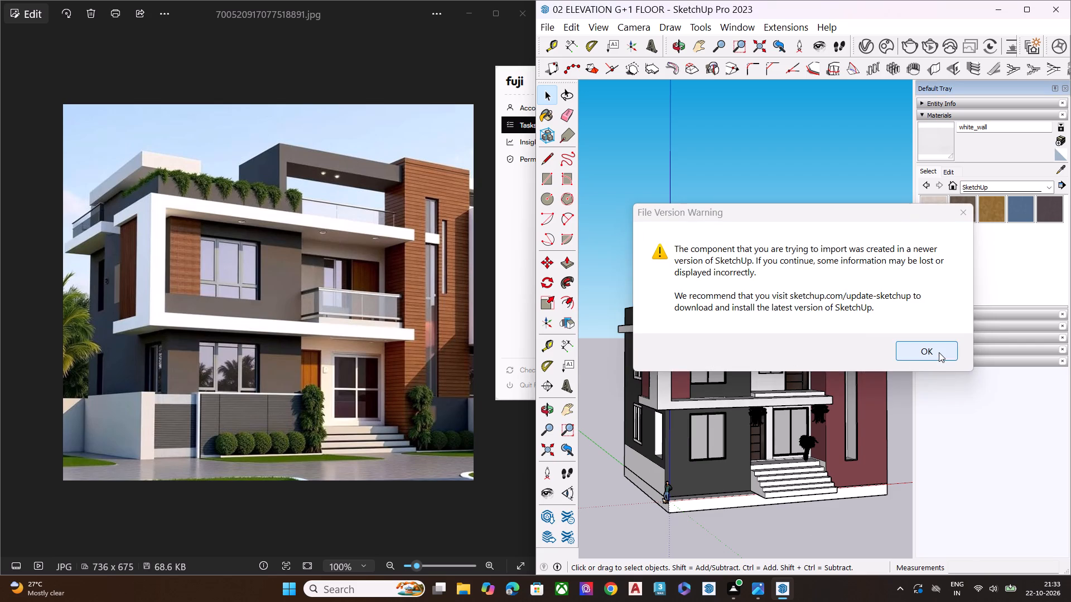
left_click(939, 352)
middle_click_drag(765, 404, 764, 409)
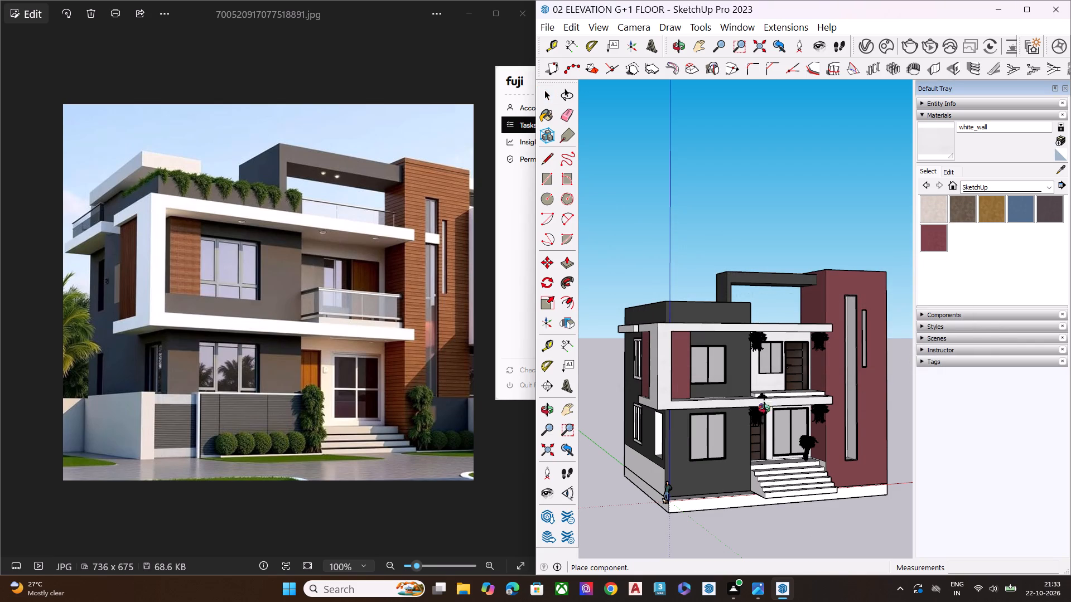
middle_click_drag(764, 409, 766, 497)
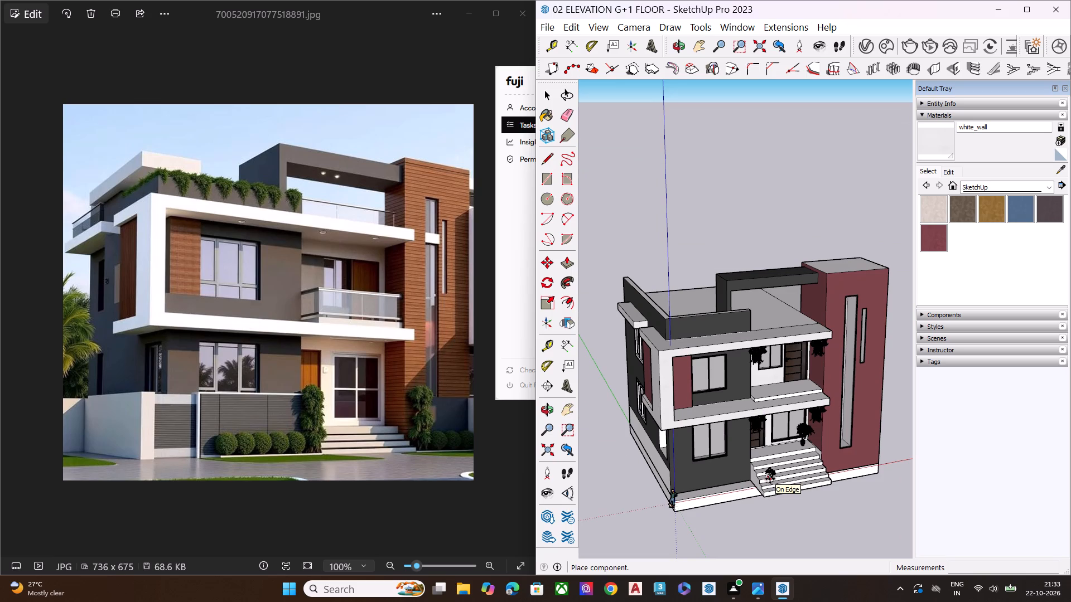
scroll(766, 460, "up", 6)
scroll(741, 351, "up", 4)
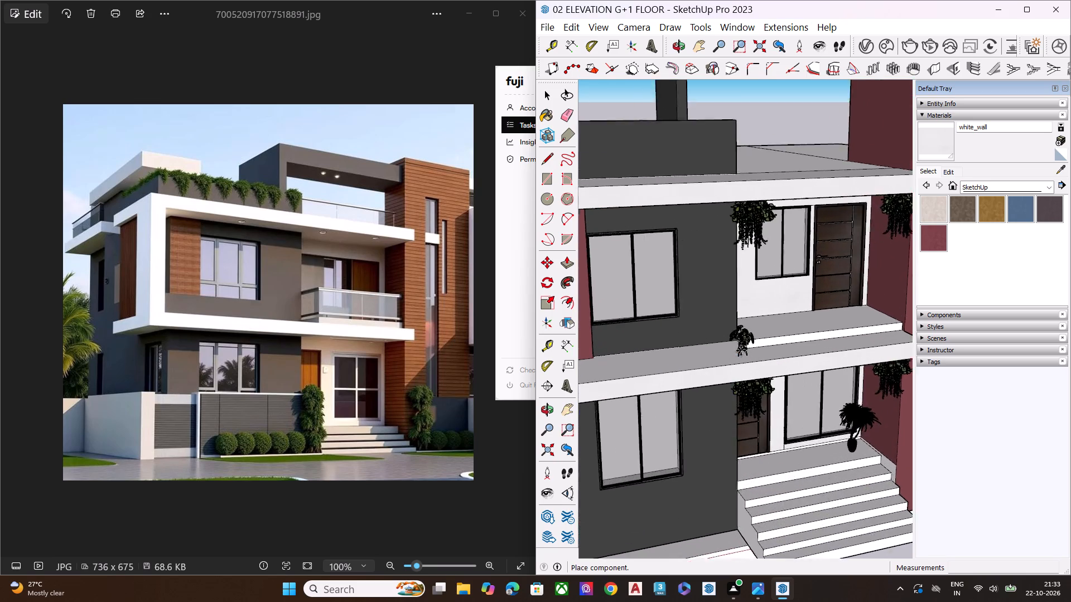
scroll(741, 351, "up", 2)
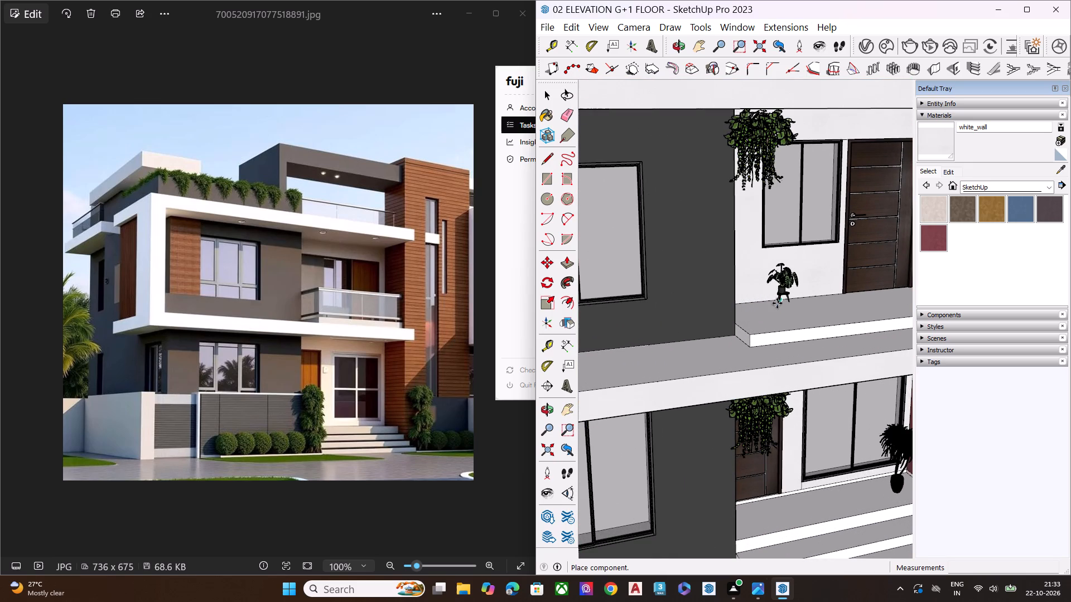
left_click(764, 302)
Move the balcony plant about 1' 2" so its bounding box meets the rear wall's floor edge.
middle_click_drag(781, 338, 696, 440)
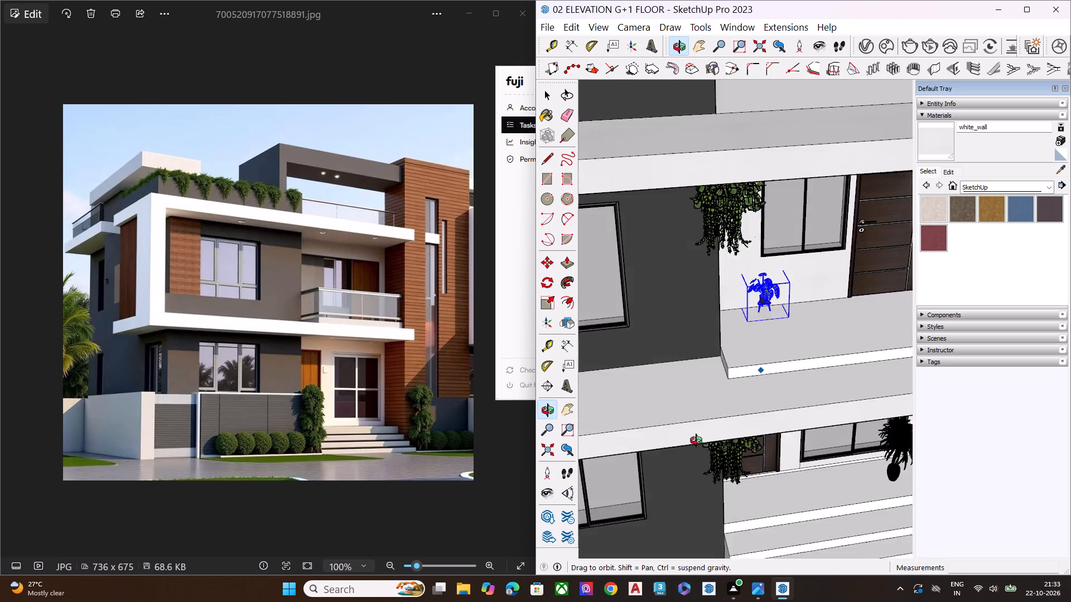
middle_click_drag(696, 440, 608, 465)
scroll(760, 326, "up", 7)
scroll(777, 314, "down", 1)
scroll(777, 314, "up", 5)
key("space")
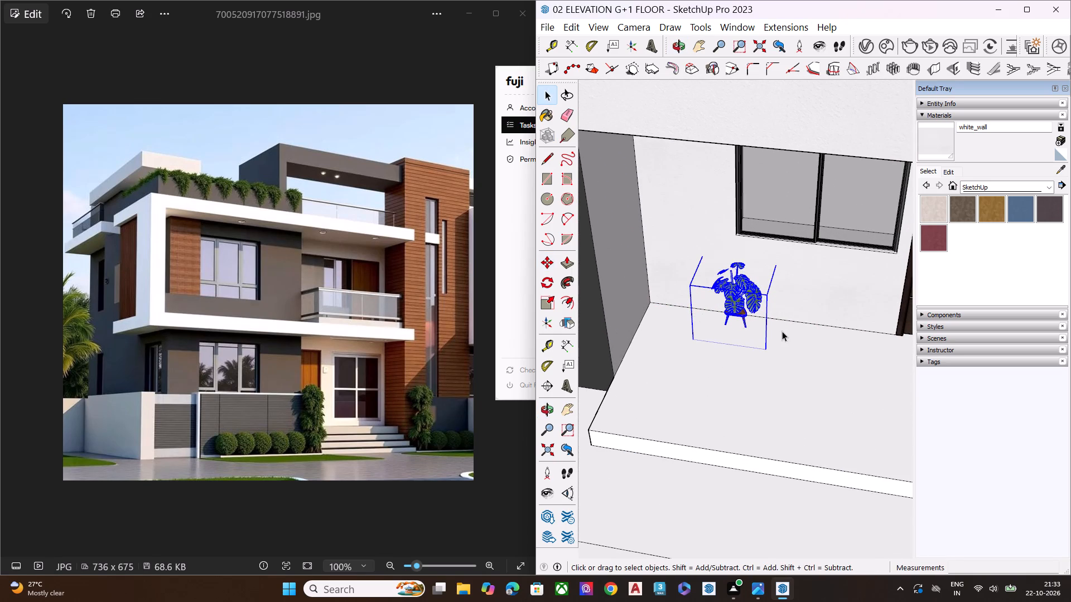
key("m")
left_click(780, 308)
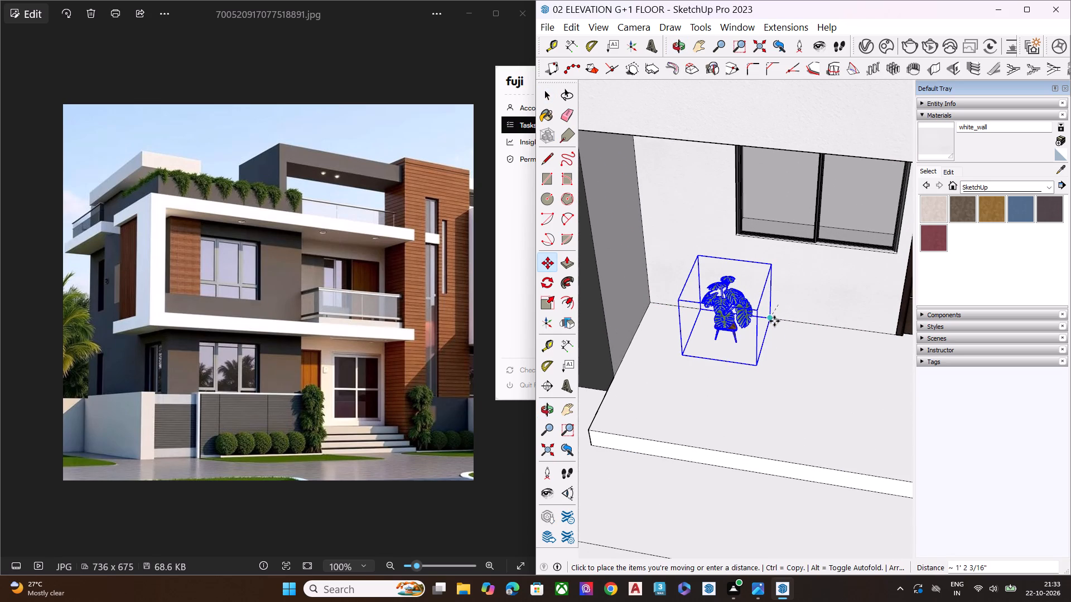
left_click(776, 320)
Scale the balcony plant up uniformly to about 1.70 times its size.
middle_click_drag(784, 351, 773, 215)
scroll(764, 222, "up", 9)
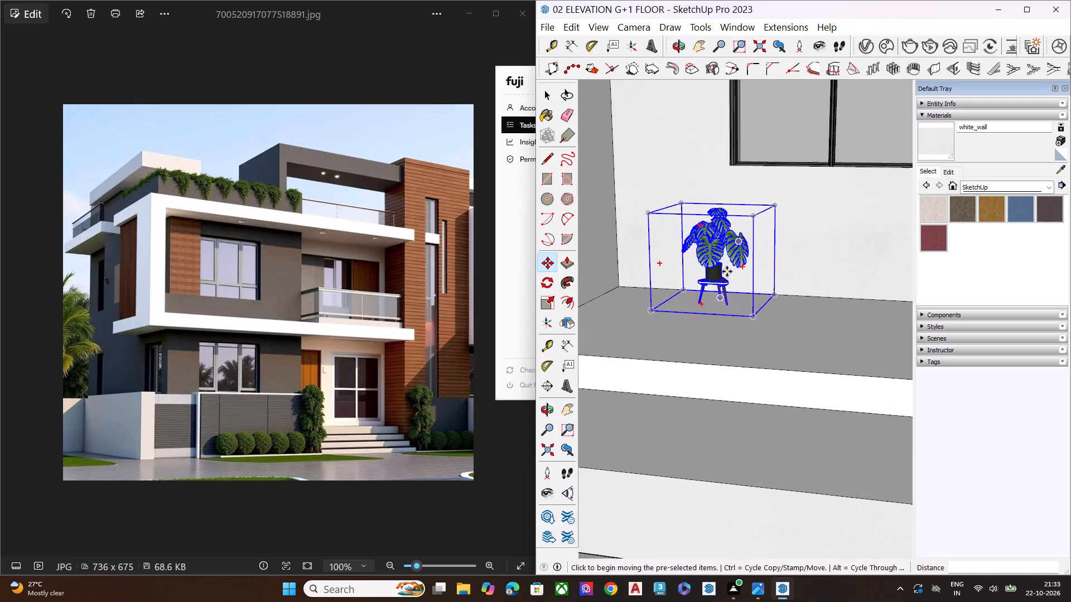
scroll(727, 271, "up", 2)
key("s")
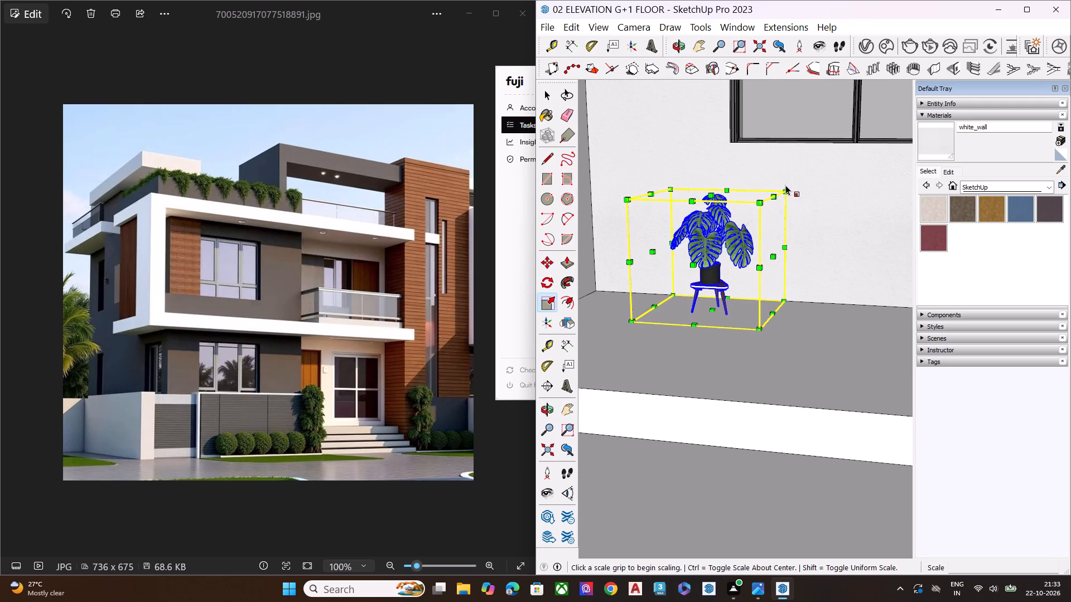
left_click_drag(785, 185, 820, 138)
left_click_drag(783, 193, 889, 119)
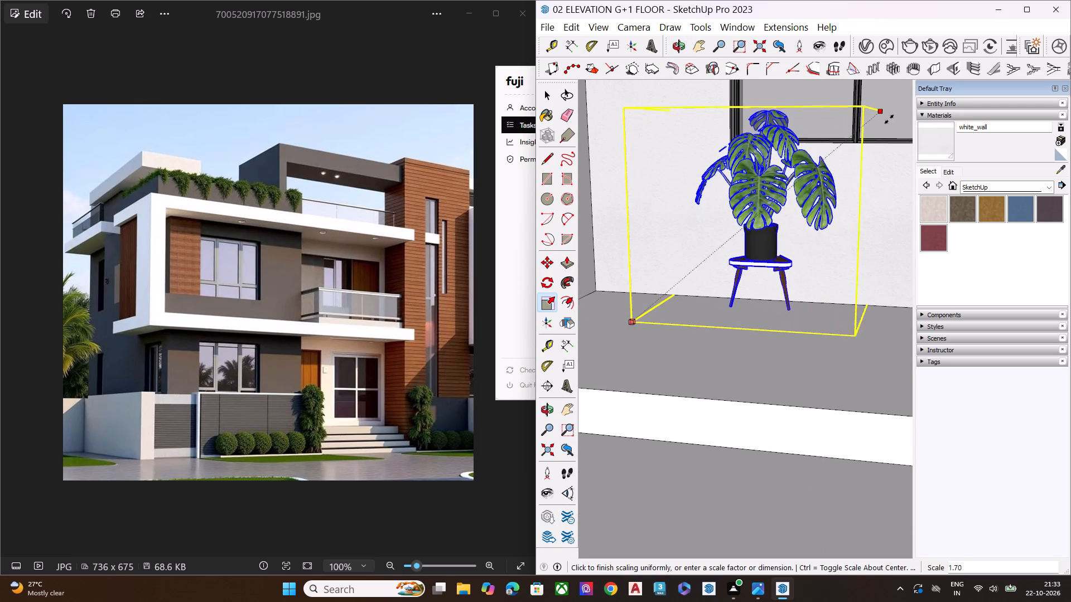
left_click_drag(889, 119, 890, 119)
Move the enlarged balcony plant clear of the rear wall and against the grey side wall, aligning its bounding box with the floor corner.
scroll(603, 347, "down", 7)
middle_click_drag(729, 373, 611, 426)
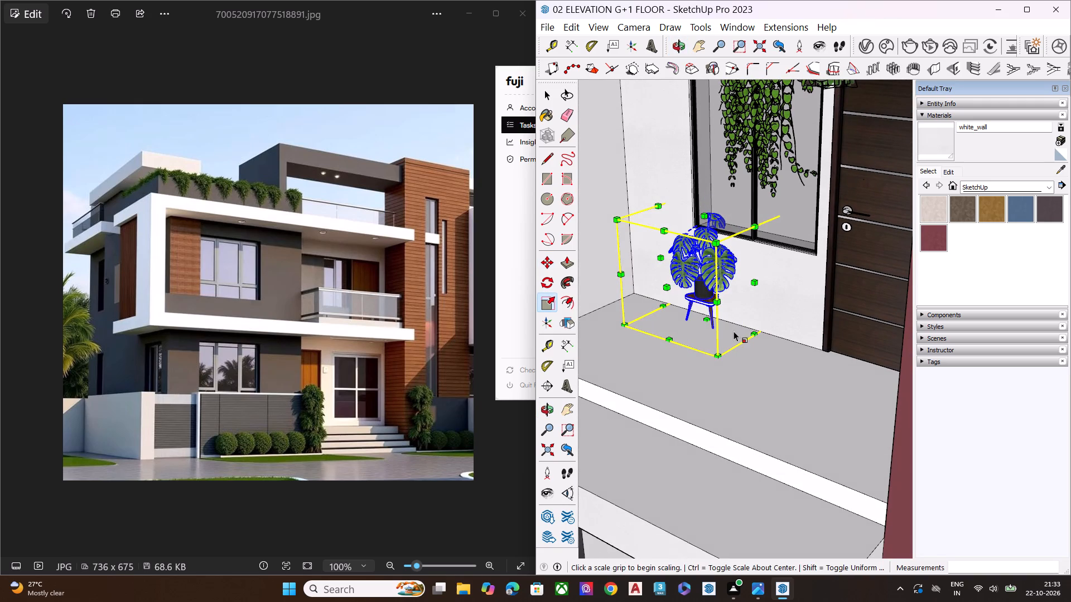
key("m")
left_click(788, 317)
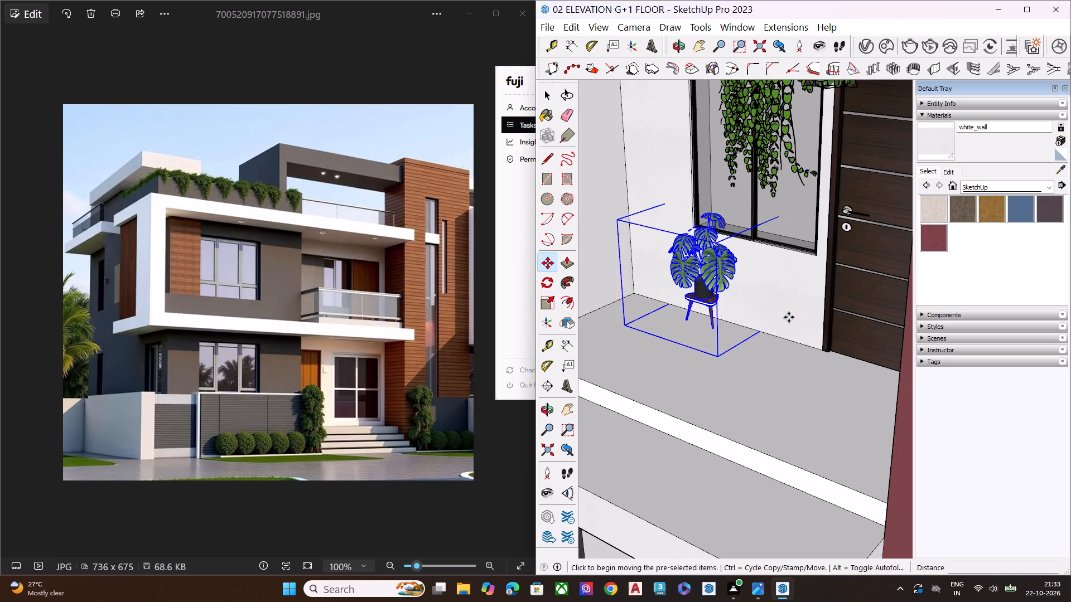
left_click(764, 337)
key("space")
middle_click_drag(713, 373, 874, 366)
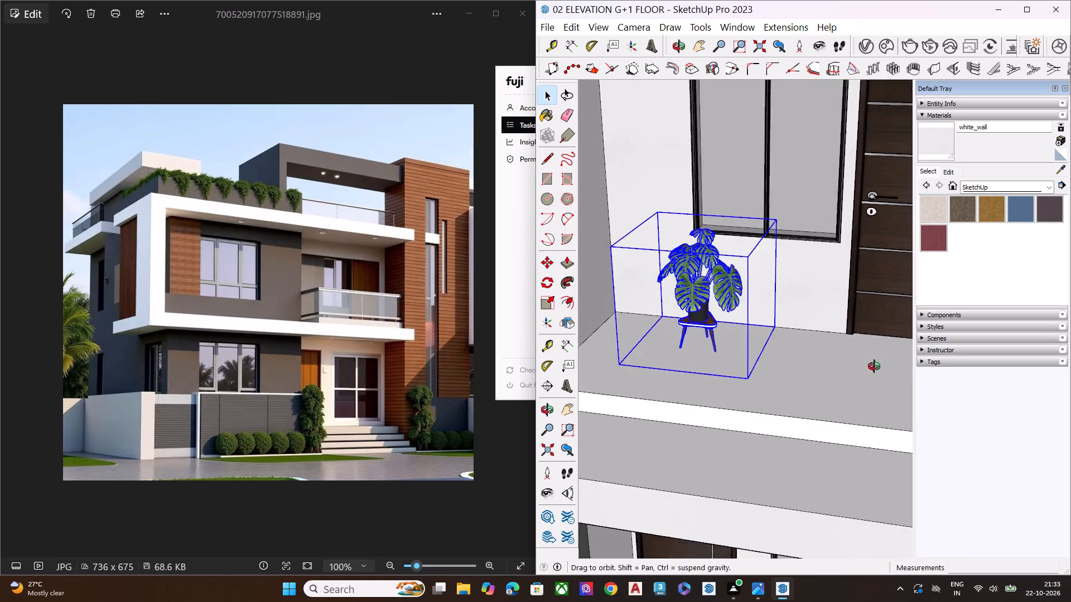
middle_click_drag(874, 366, 899, 367)
key("m")
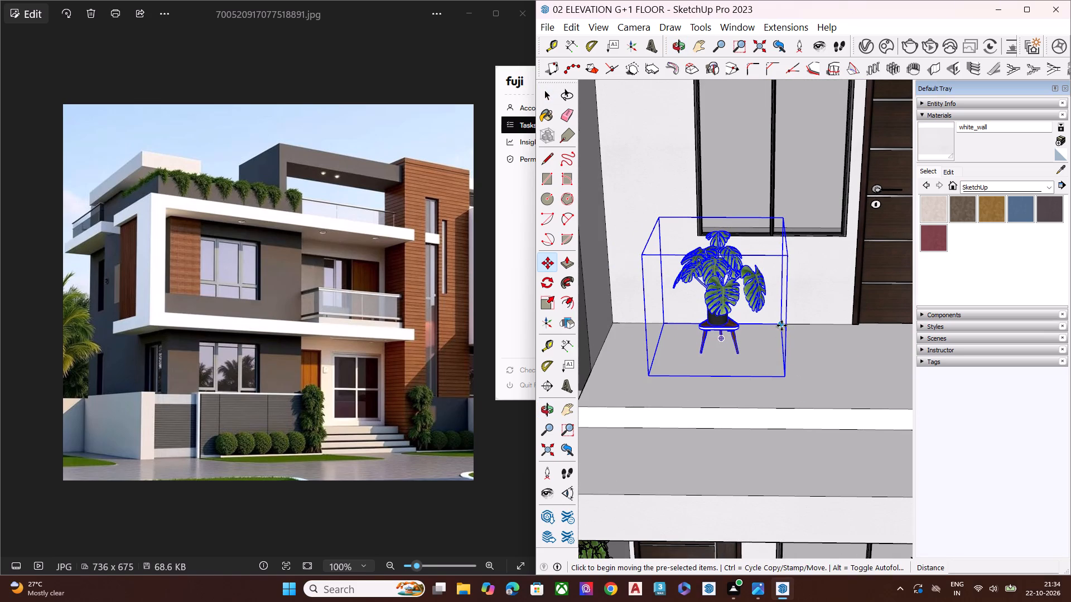
left_click(781, 326)
left_click(739, 322)
key("space")
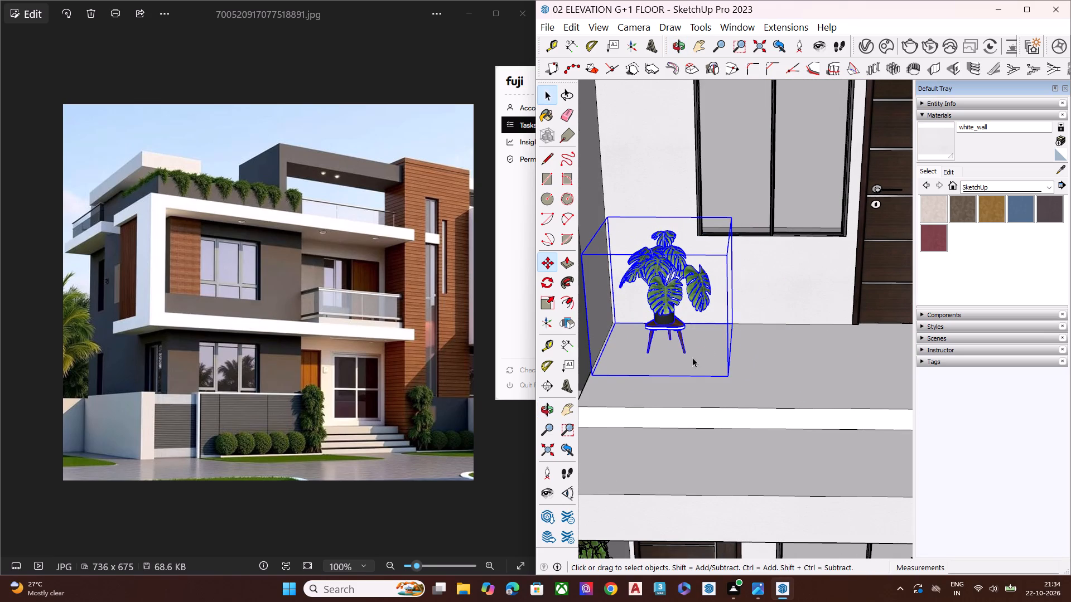
Scale the balcony plant to about 1.27 times its height and widen it slightly.
scroll(691, 372, "down", 7)
middle_click_drag(689, 374, 720, 241)
scroll(720, 241, "up", 1)
scroll(731, 307, "down", 1)
key("s")
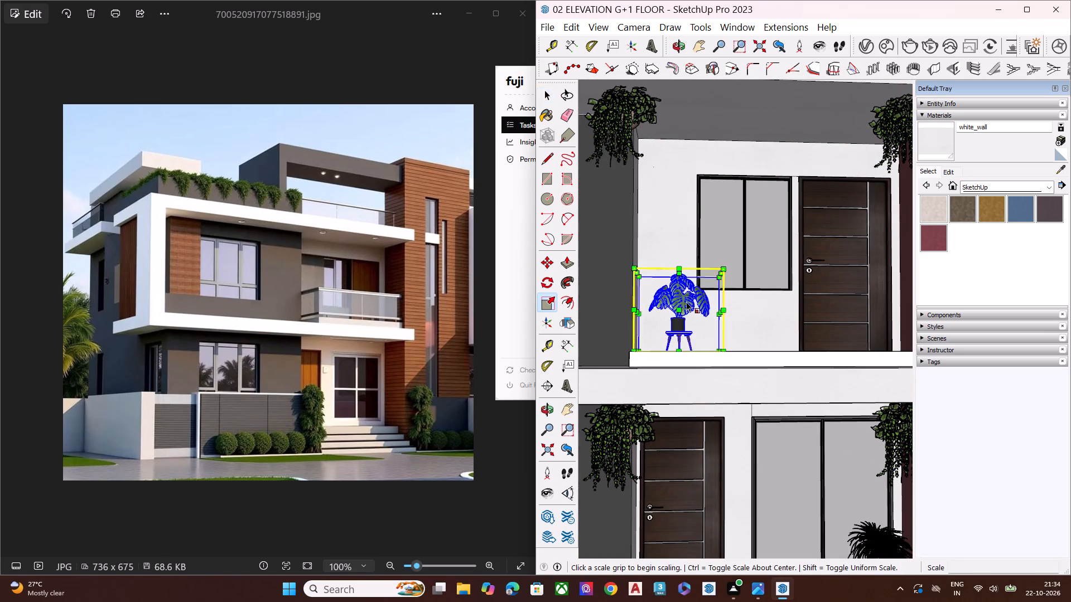
scroll(675, 276, "up", 5)
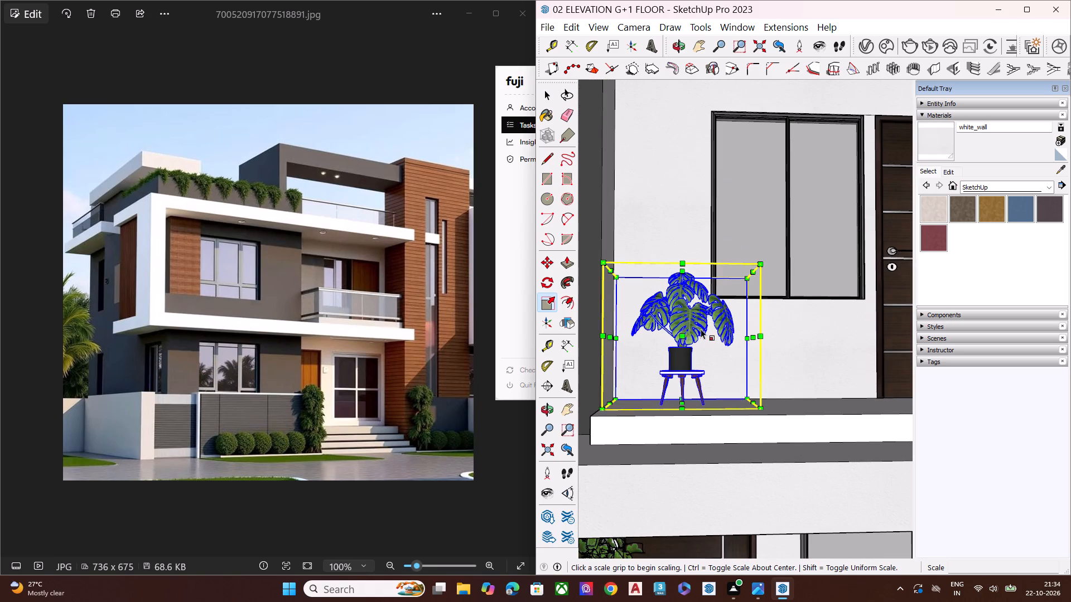
left_click(683, 276)
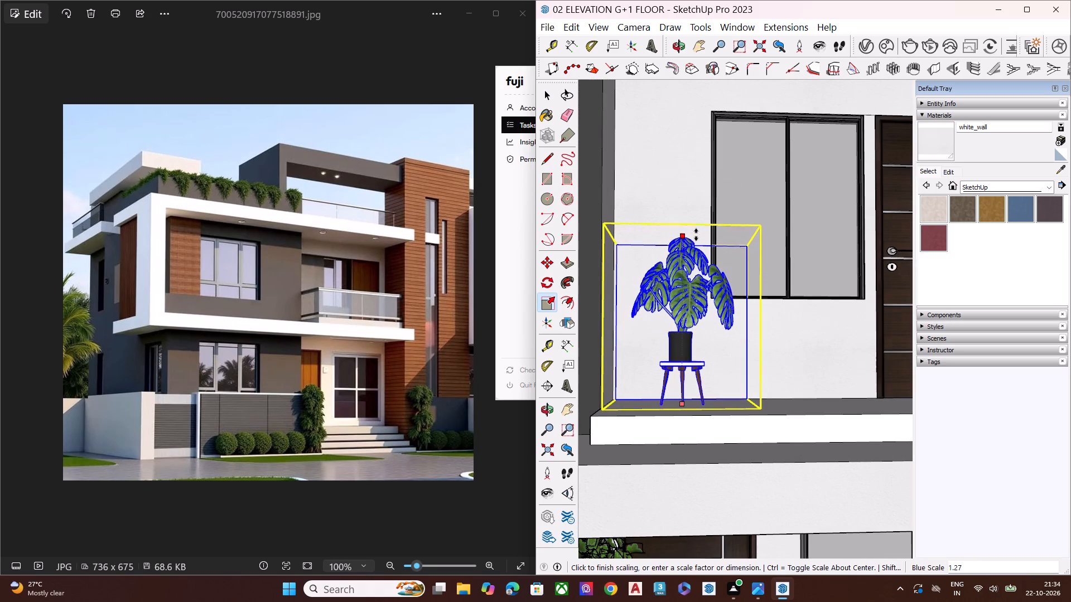
left_click(696, 235)
left_click_drag(751, 318, 778, 320)
scroll(719, 341, "down", 1)
middle_click_drag(710, 351, 513, 508)
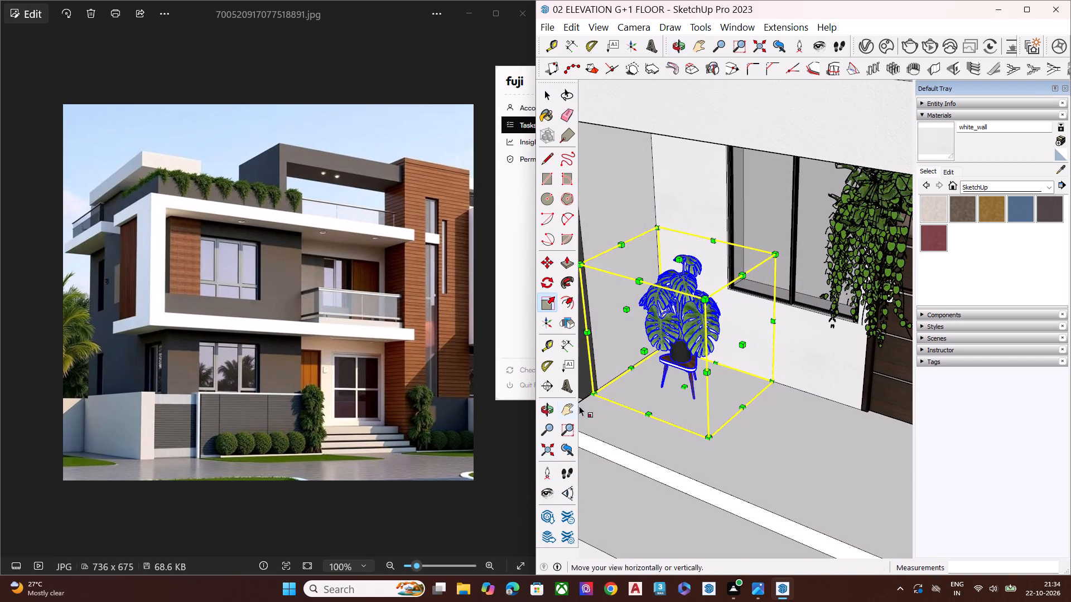
scroll(652, 372, "up", 1)
left_click_drag(645, 347, 632, 359)
key("c")
scroll(680, 387, "down", 1)
scroll(681, 387, "up", 3)
scroll(681, 387, "down", 1)
scroll(682, 387, "up", 2)
scroll(687, 391, "down", 5)
key("space")
scroll(723, 413, "down", 9)
scroll(725, 413, "up", 2)
scroll(725, 413, "down", 6)
scroll(725, 413, "up", 1)
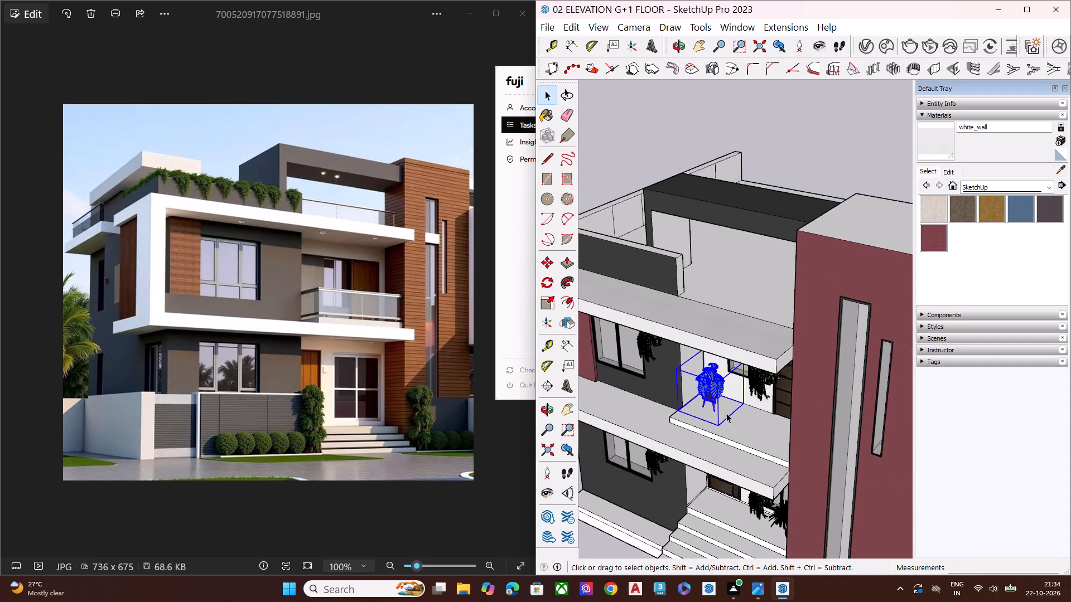
scroll(727, 413, "down", 2)
left_click(821, 202)
Examine the balcony, entrance and plinth of the house from the front and from the side corner.
middle_click_drag(698, 441, 899, 289)
scroll(858, 380, "up", 6)
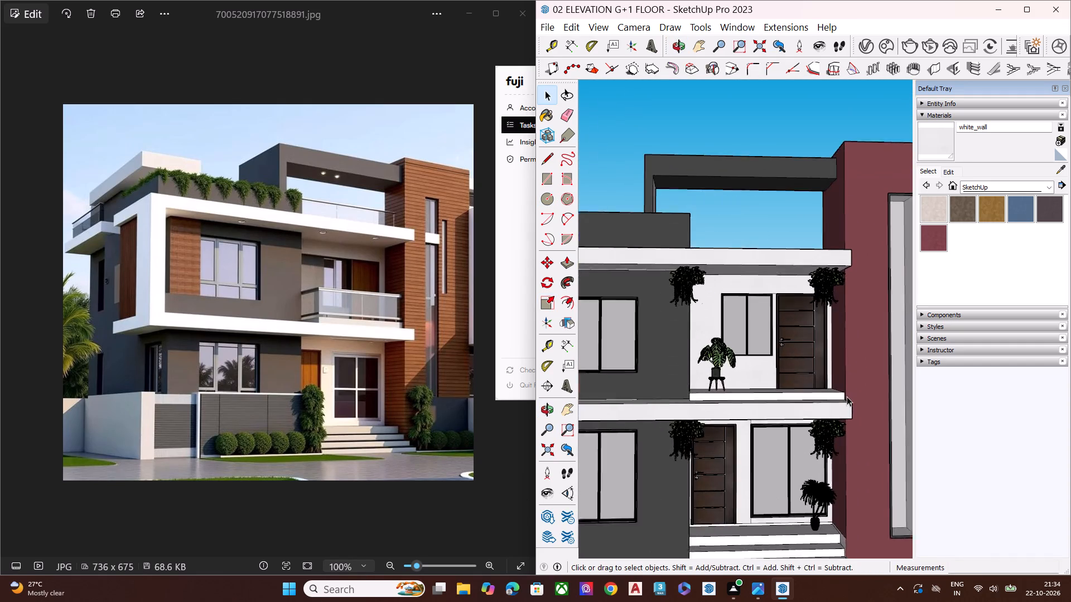
middle_click_drag(794, 409, 858, 500)
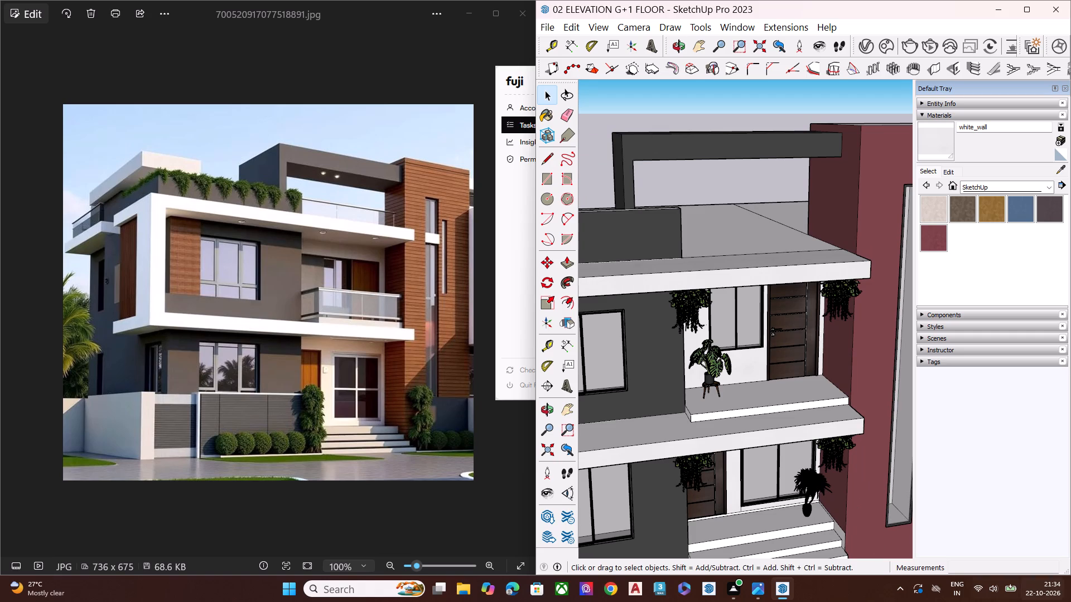
scroll(756, 384, "down", 7)
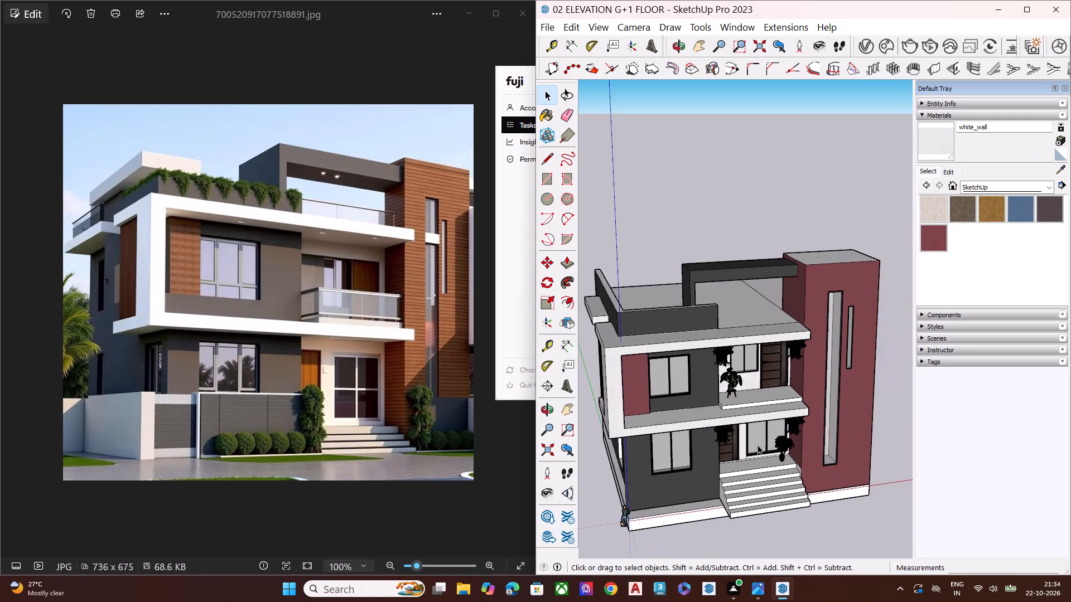
middle_click_drag(758, 444, 763, 409)
scroll(673, 549, "up", 8)
middle_click_drag(694, 507, 729, 475)
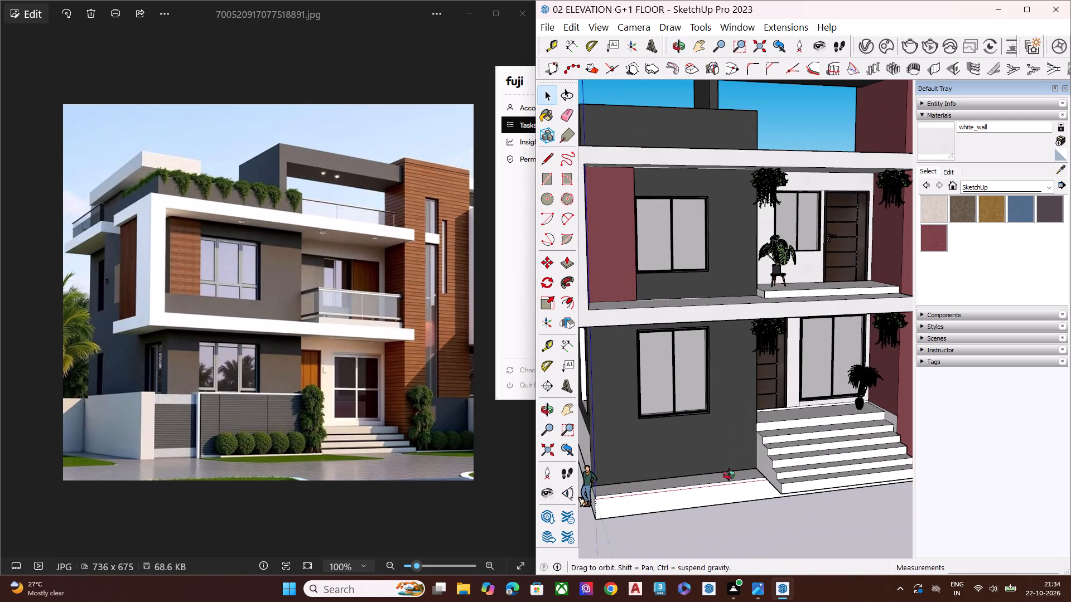
middle_click_drag(729, 475, 935, 571)
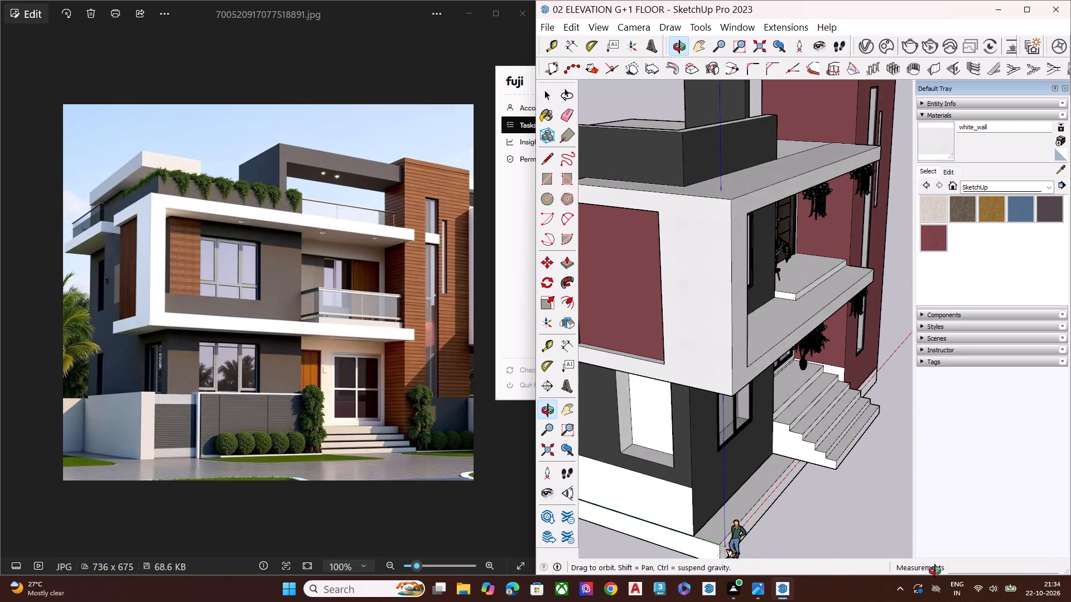
middle_click_drag(935, 571, 943, 397)
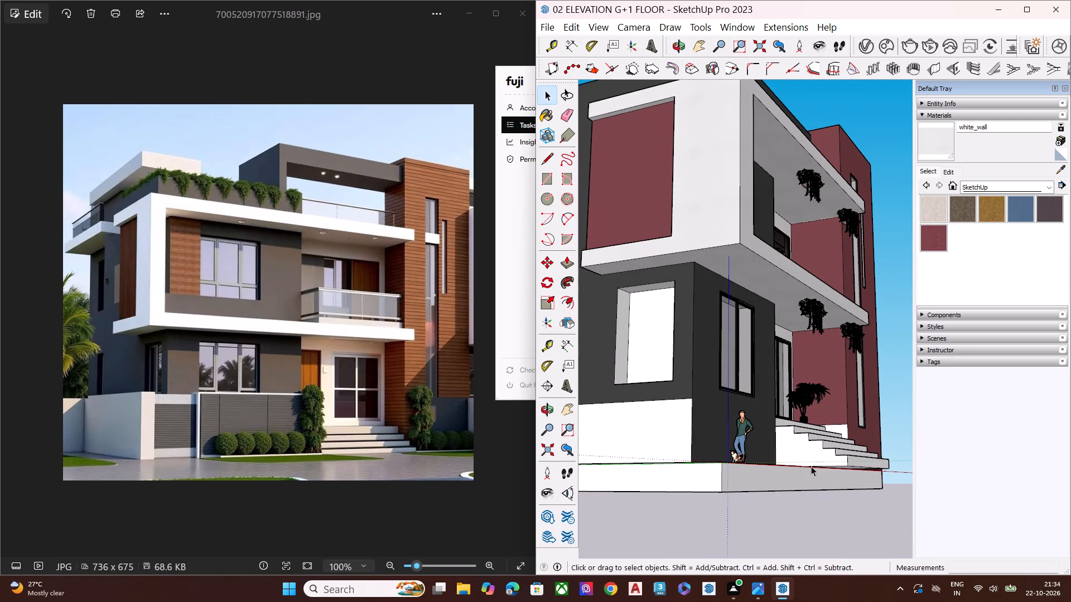
Open the base slab group and push its front face outward to line up with the bottom entrance step's front corner.
left_click(788, 486)
triple_click(785, 482)
left_click(785, 482)
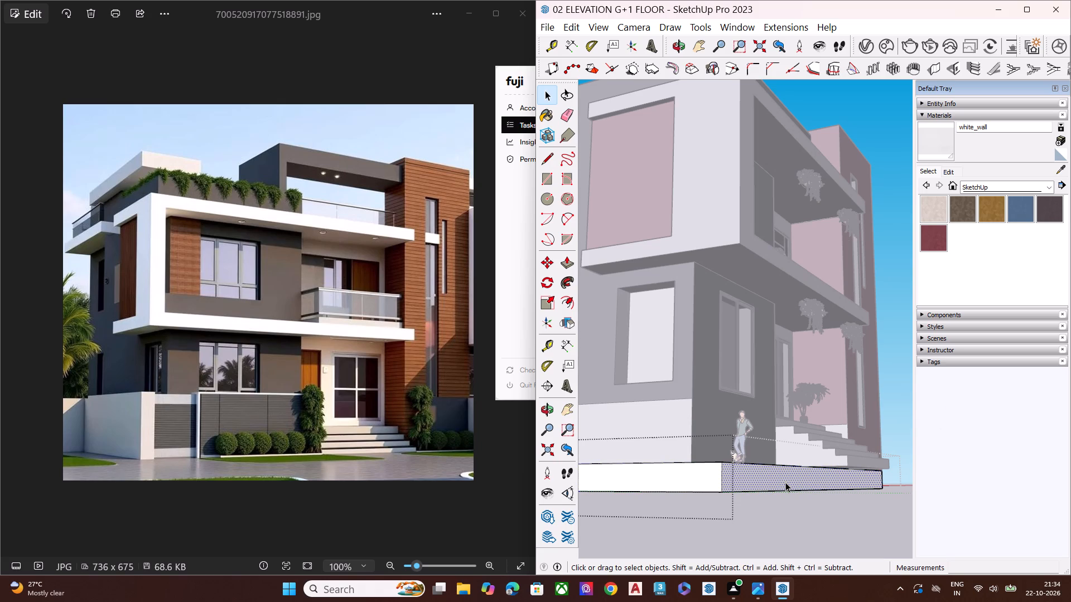
key("p")
left_click(776, 471)
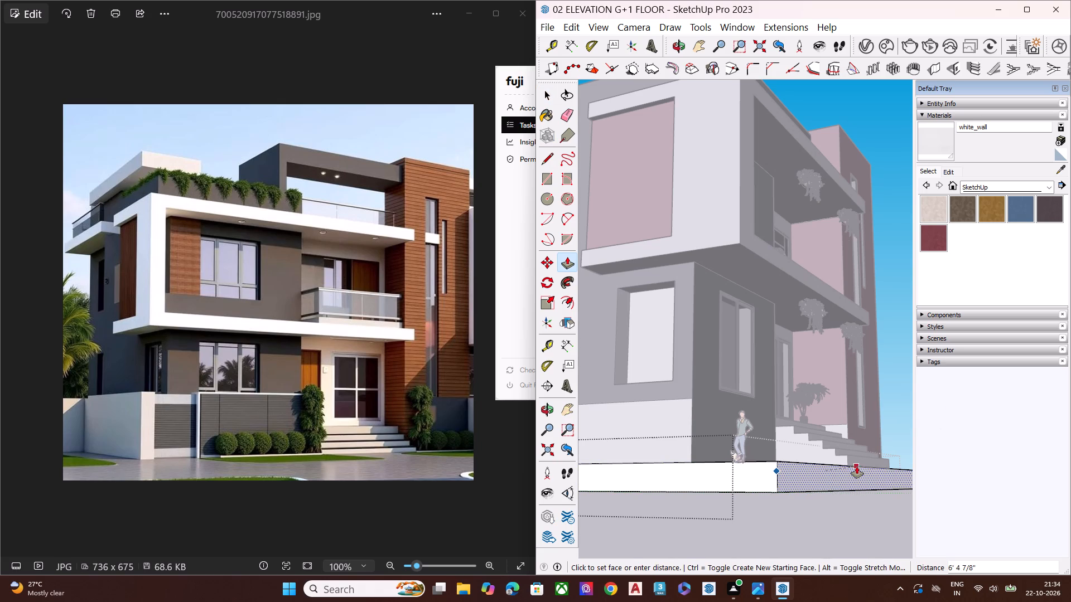
scroll(851, 459, "up", 1)
middle_click_drag(851, 459, 821, 578)
scroll(823, 571, "up", 5)
scroll(833, 523, "down", 1)
scroll(833, 522, "up", 3)
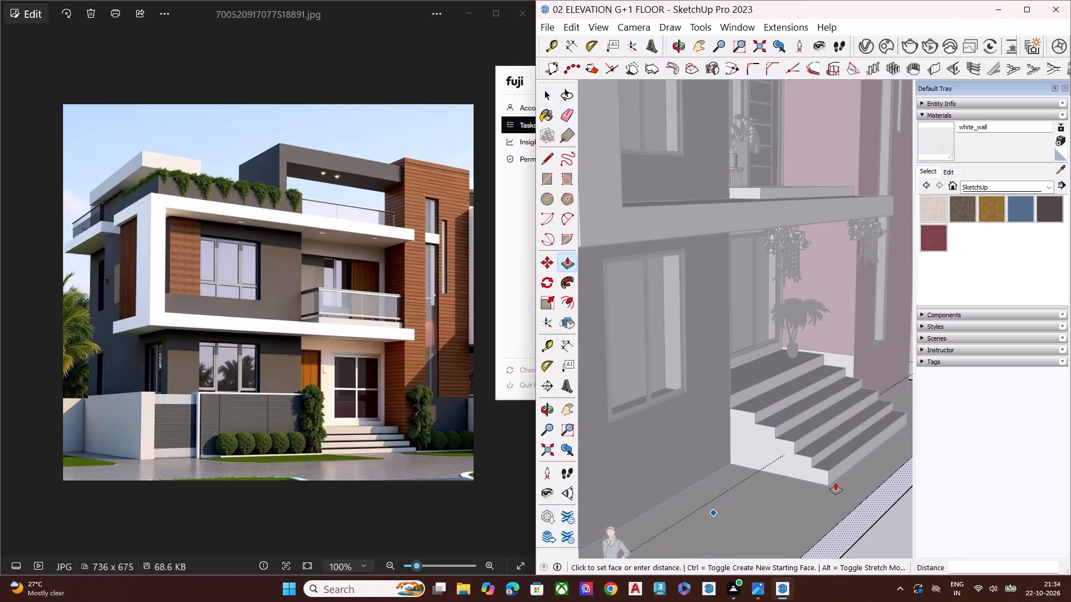
left_click(826, 480)
key("space")
left_click(855, 523)
Push the base slab's underside upward to make the slab much thinner and exit the group.
middle_click_drag(847, 464, 767, 446)
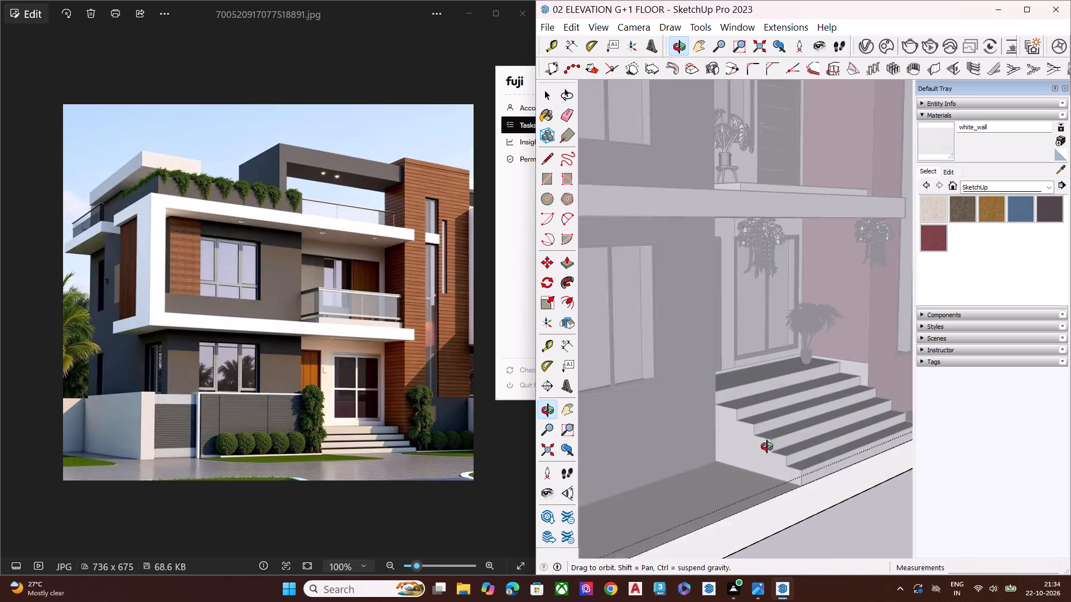
middle_click_drag(767, 446, 671, 438)
scroll(670, 439, "up", 2)
scroll(734, 432, "down", 10)
scroll(787, 480, "down", 9)
scroll(799, 493, "up", 1)
scroll(799, 494, "down", 2)
middle_click_drag(721, 512, 717, 508)
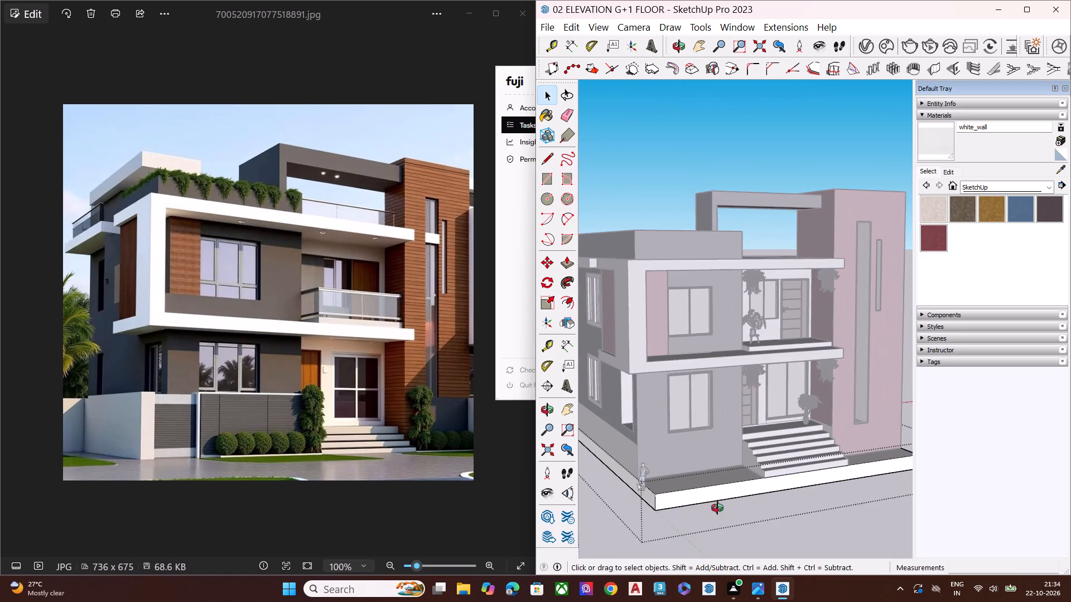
middle_click_drag(717, 508, 783, 333)
scroll(779, 345, "up", 1)
key("space")
left_click(738, 467)
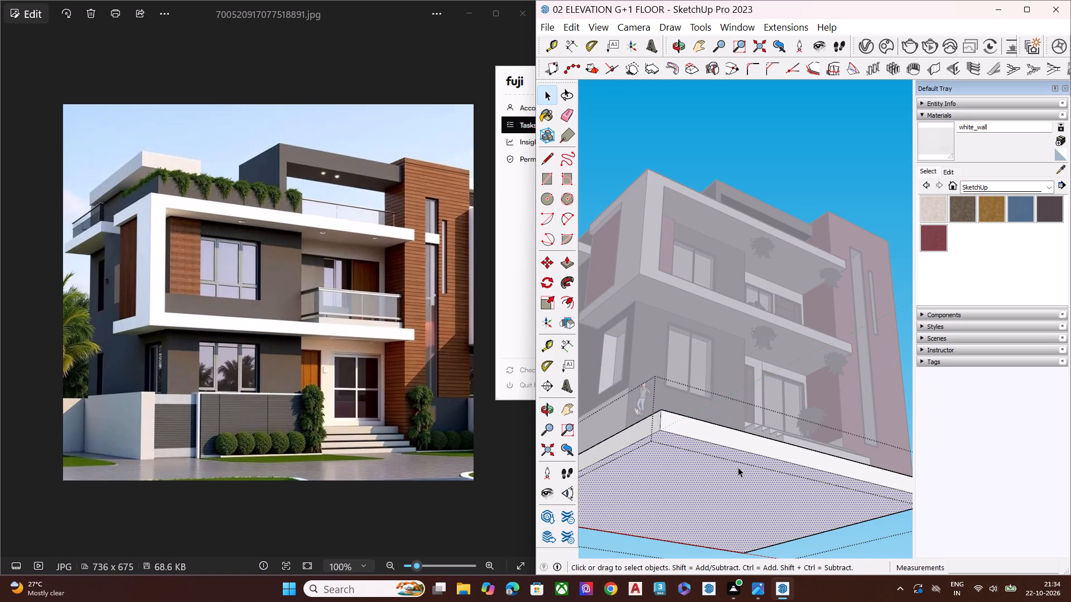
key("p")
left_click(738, 467)
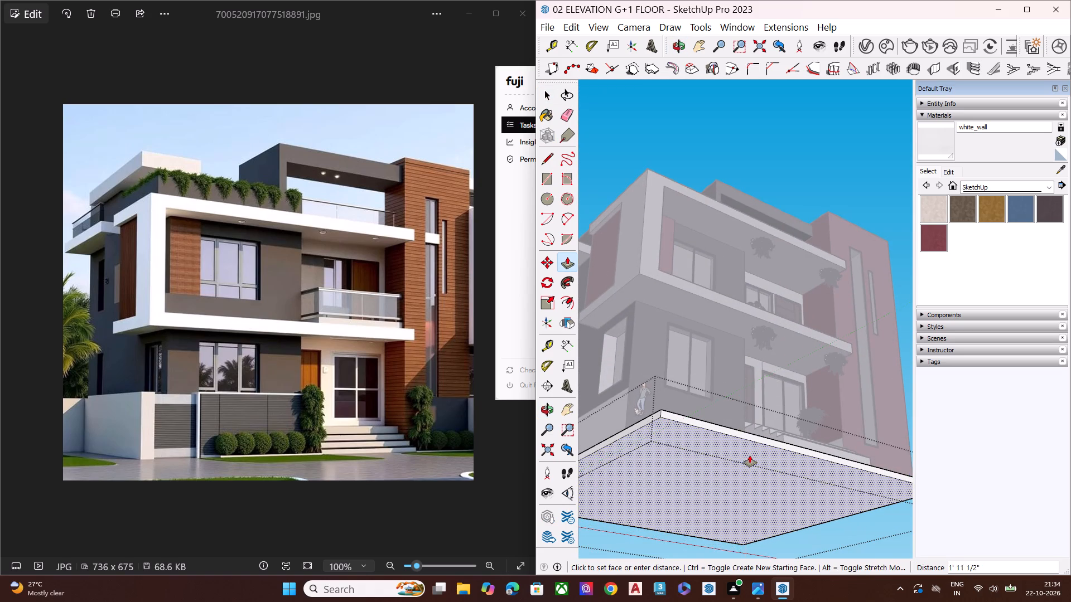
left_click(751, 452)
key("space")
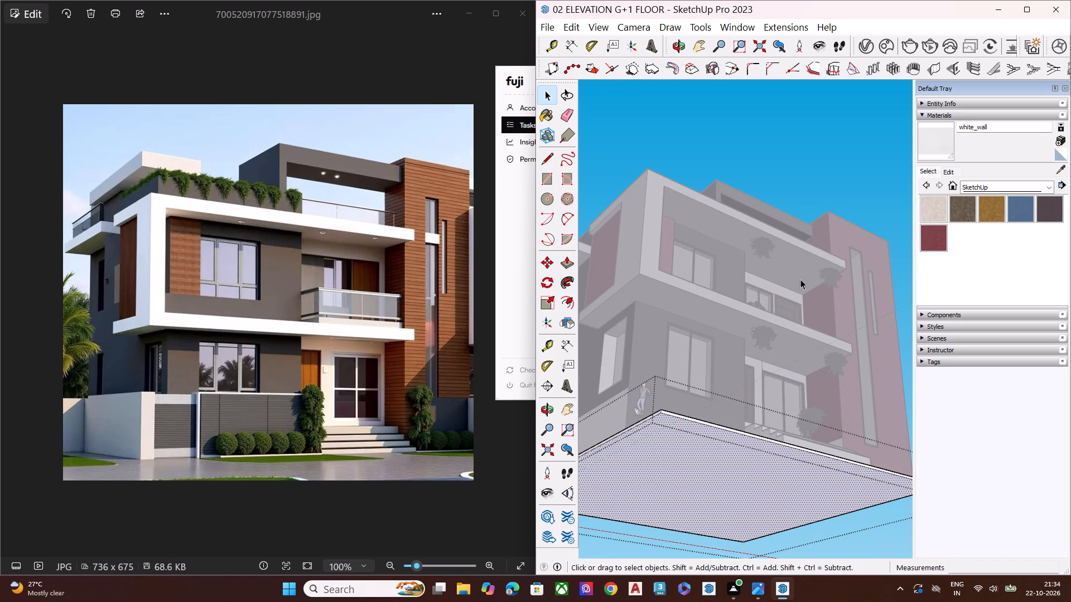
left_click(813, 172)
Examine the base slab and the whole front elevation from below, at eye level and from above.
scroll(747, 234, "down", 1)
scroll(744, 239, "up", 1)
scroll(742, 243, "down", 3)
middle_click_drag(763, 323, 764, 419)
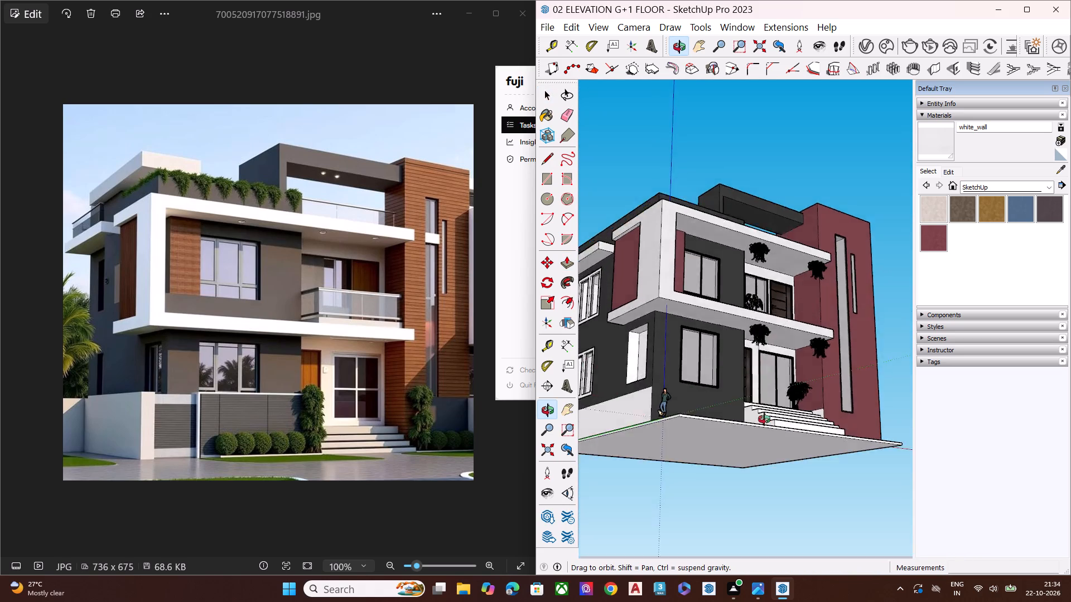
middle_click_drag(764, 419, 790, 549)
scroll(813, 461, "up", 7)
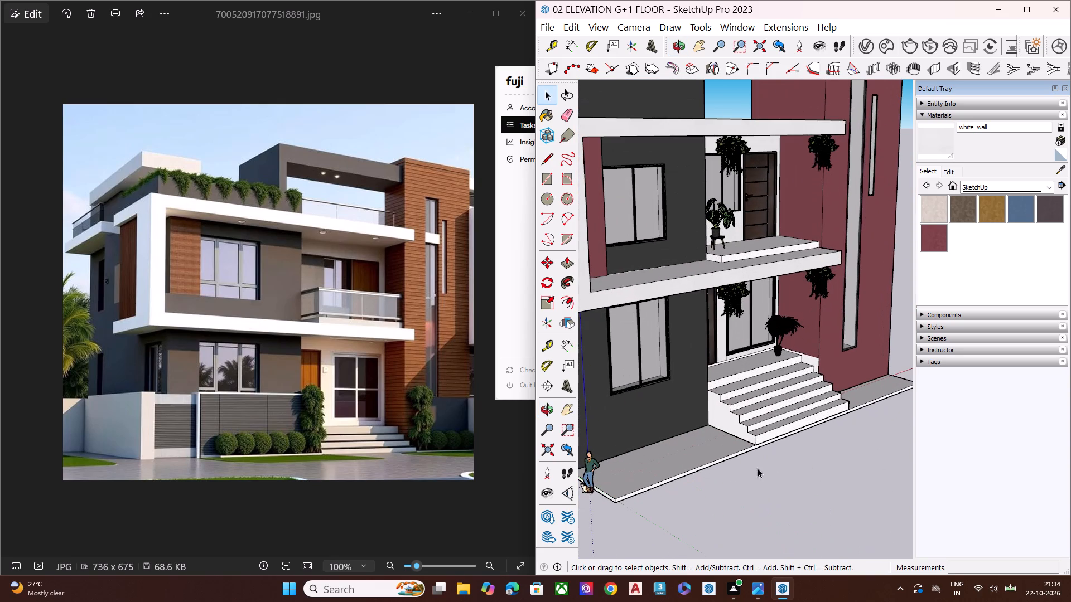
scroll(763, 472, "down", 3)
middle_click_drag(790, 470, 759, 531)
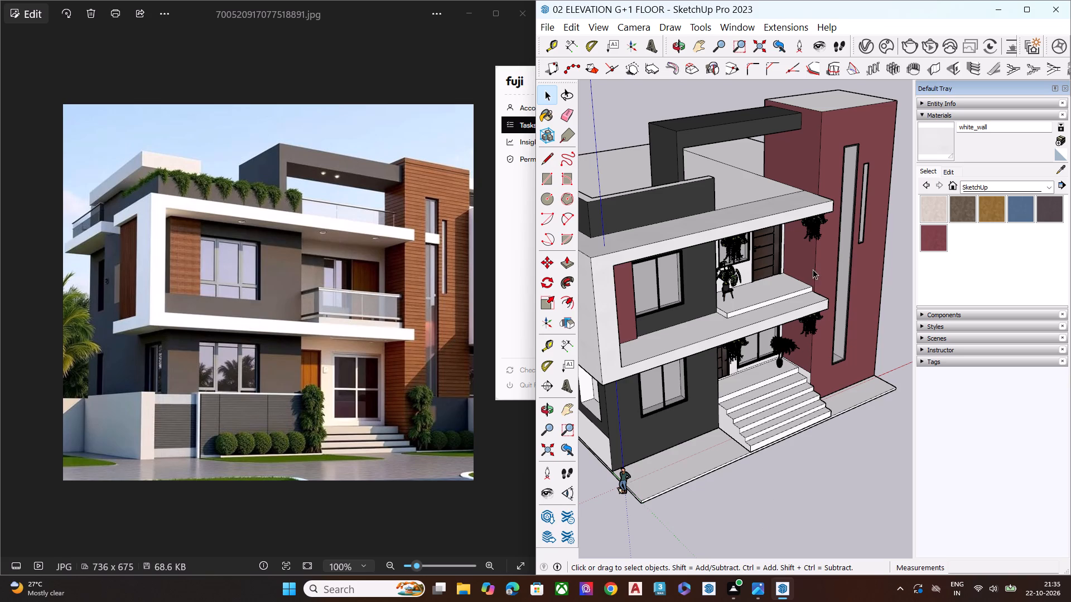
Import the tree model 11.skp from Downloads and place it on open ground in front of the house.
left_click(553, 33)
left_click(608, 262)
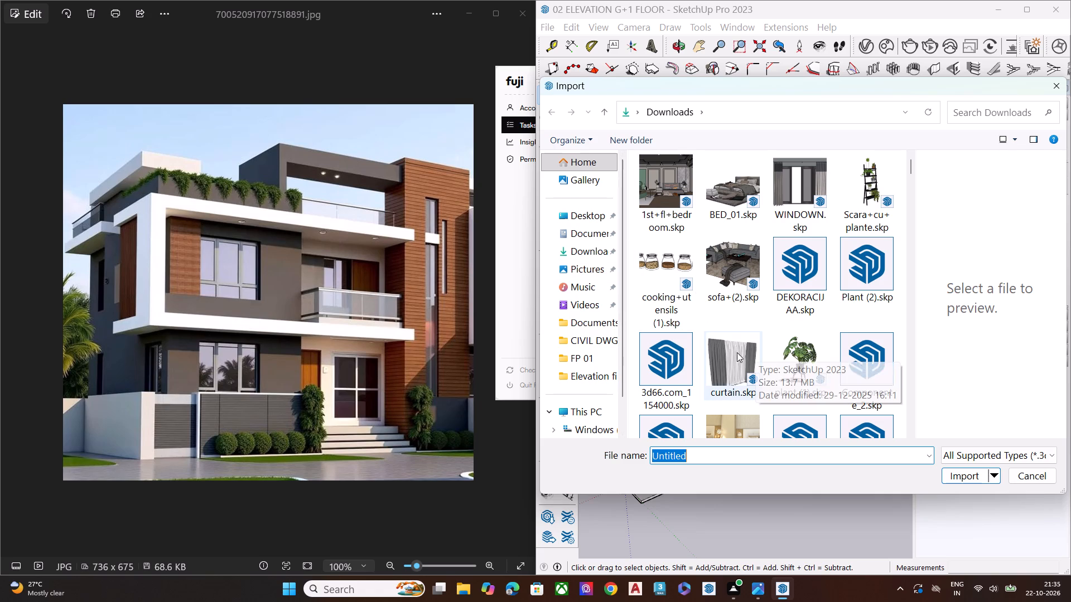
scroll(775, 312, "down", 1)
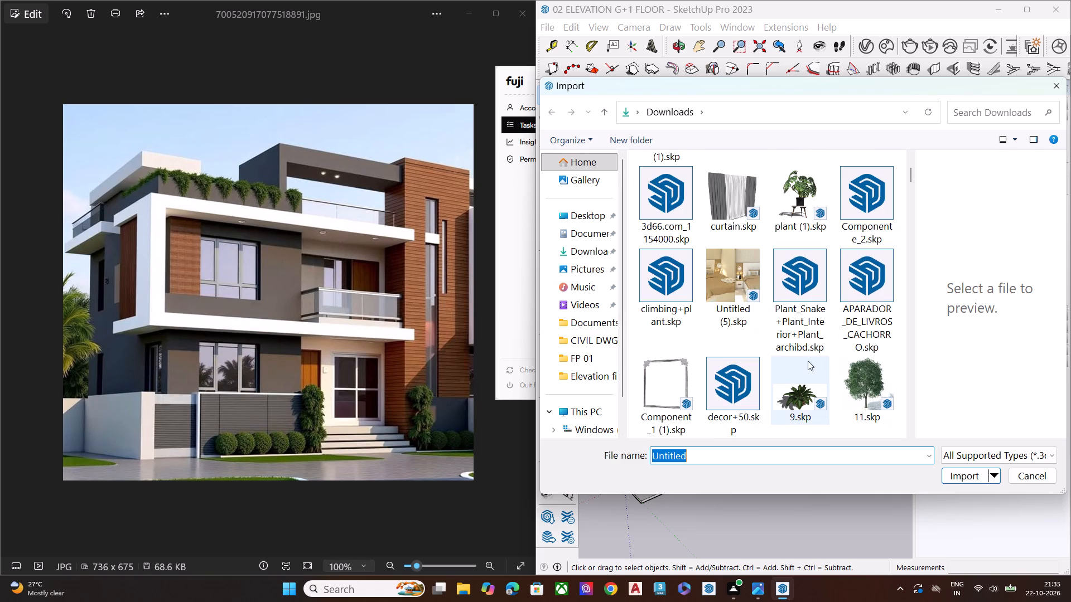
left_click(850, 389)
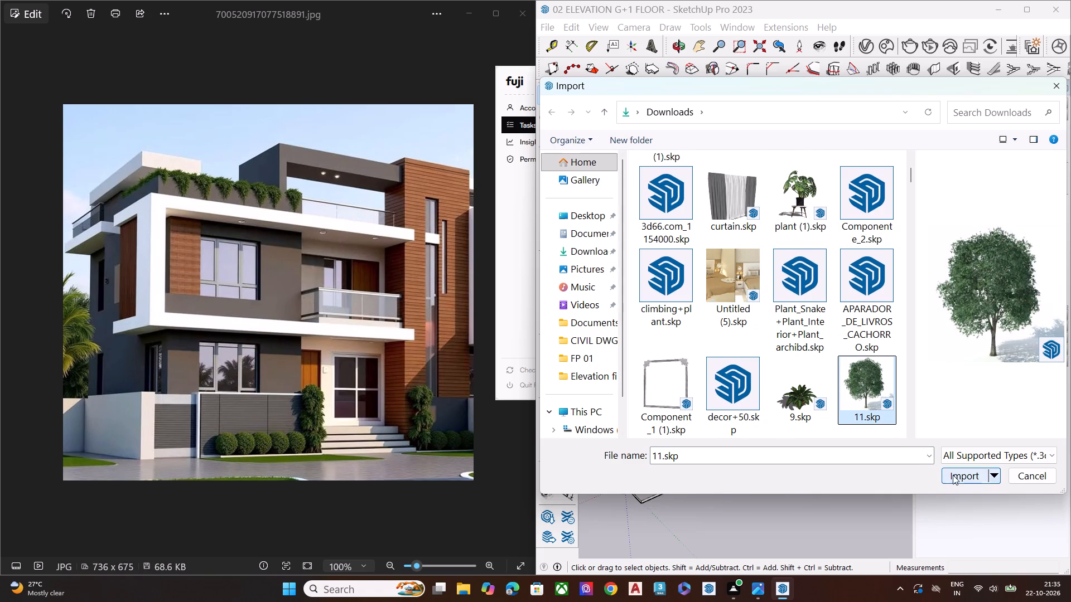
left_click(953, 475)
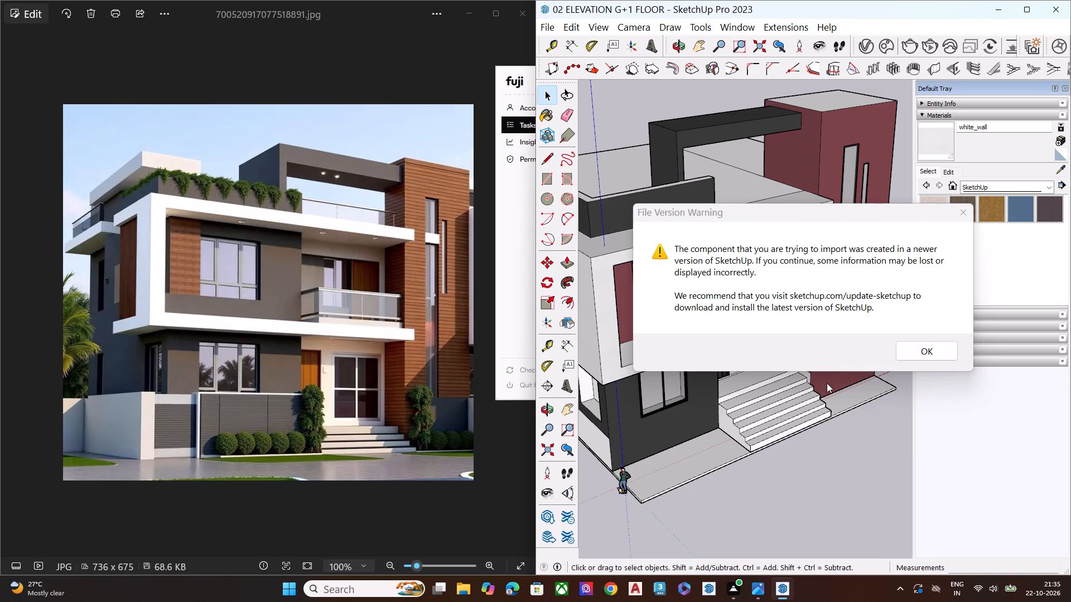
left_click(933, 354)
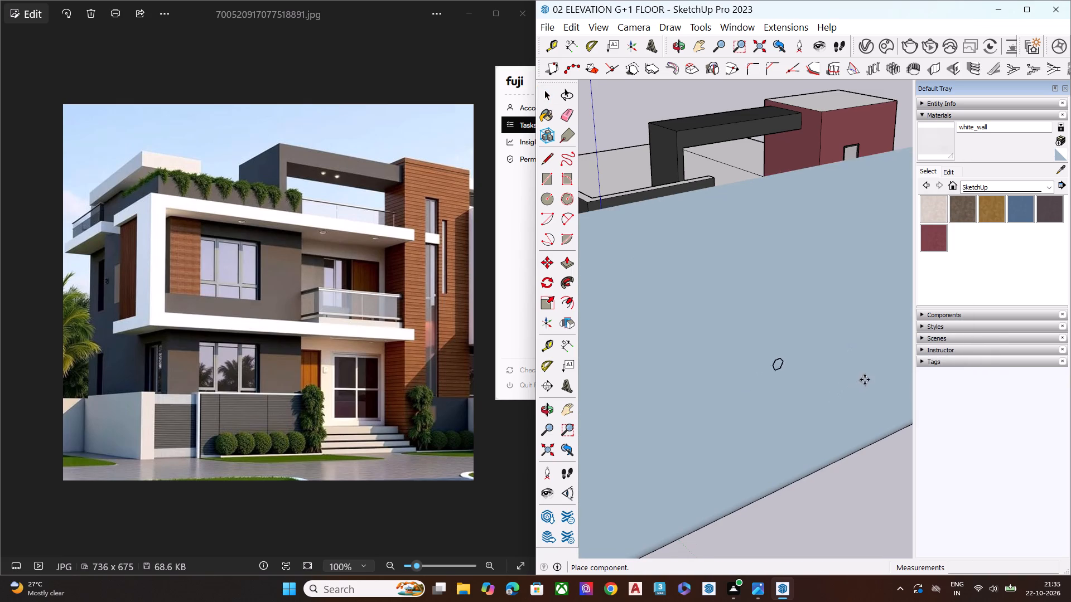
scroll(755, 375, "down", 9)
scroll(795, 293, "down", 7)
scroll(812, 312, "up", 1)
scroll(813, 312, "down", 2)
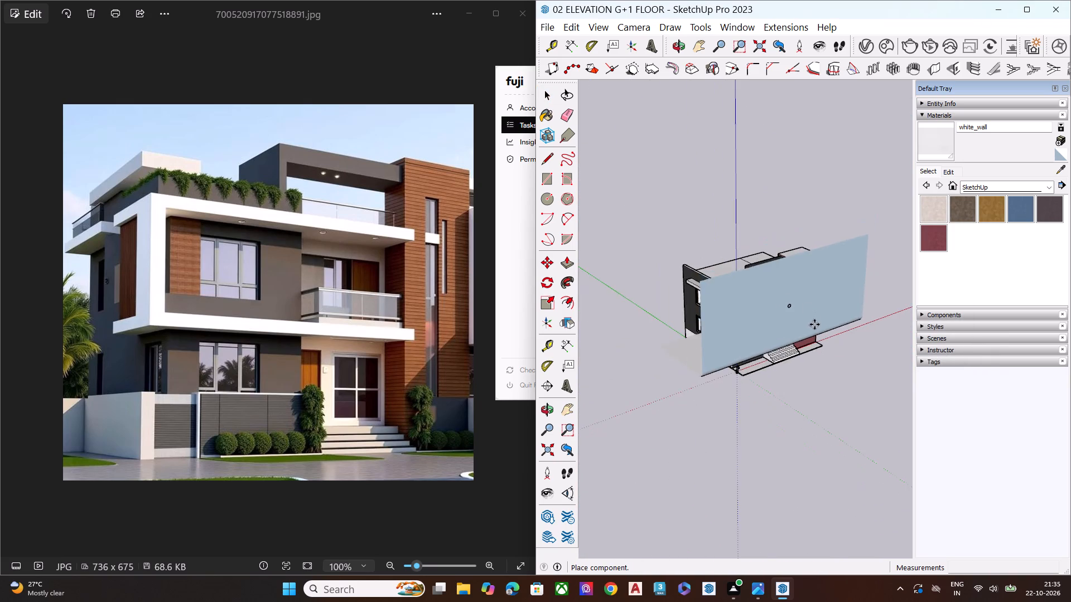
scroll(814, 324, "down", 6)
scroll(812, 329, "up", 1)
scroll(812, 329, "down", 4)
middle_click_drag(722, 392, 937, 358)
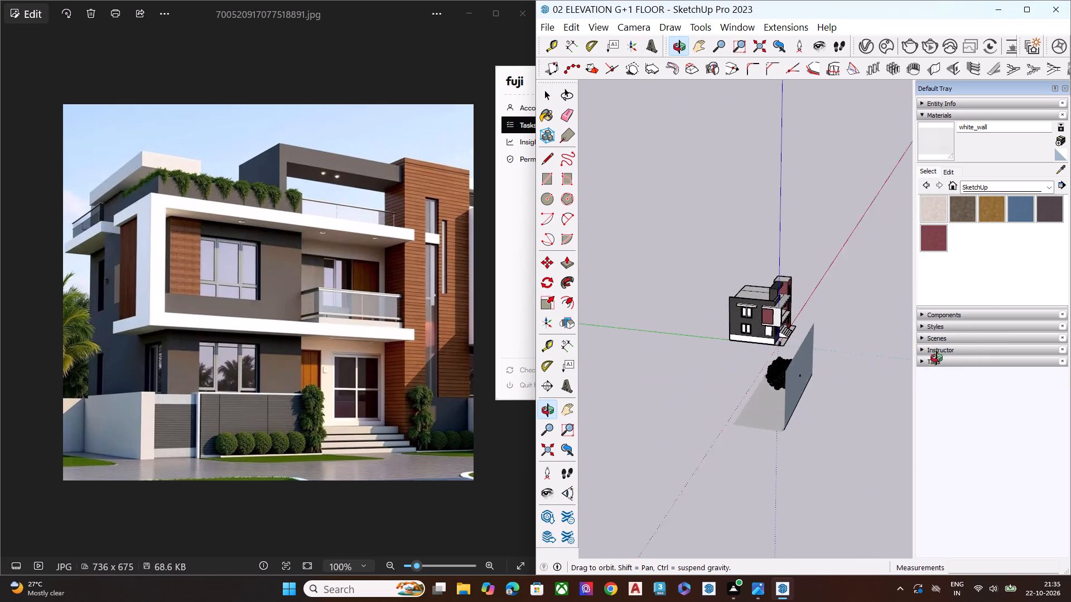
middle_click_drag(937, 358, 944, 352)
left_click(847, 341)
Open the imported tree component, delete the large backdrop object around the tree, and exit the component.
scroll(849, 364, "up", 2)
scroll(850, 366, "down", 1)
scroll(850, 366, "up", 8)
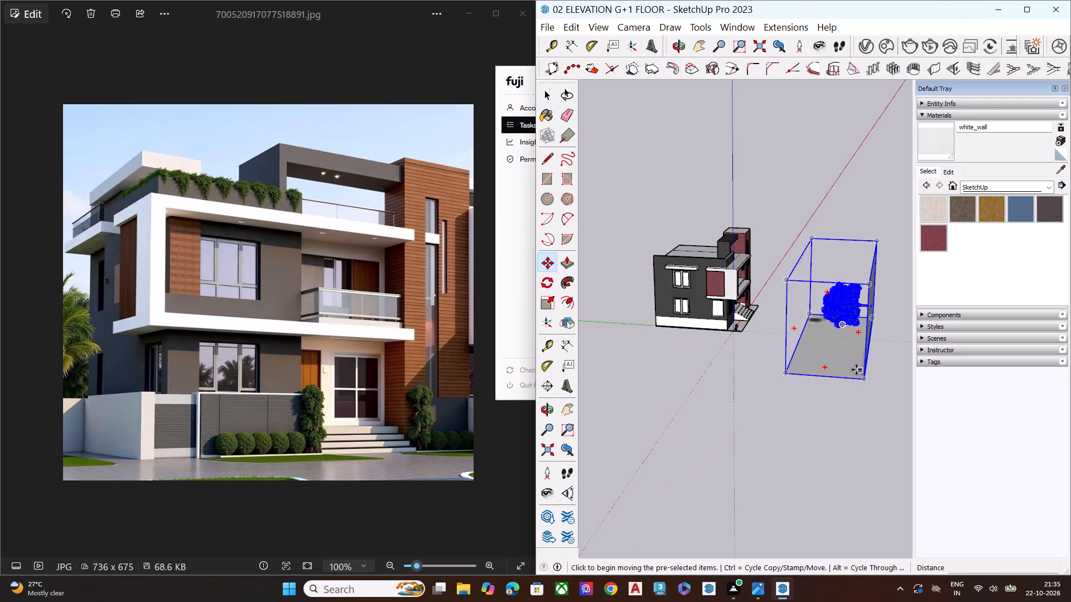
scroll(856, 370, "up", 1)
key("space")
scroll(855, 290, "up", 7)
double_click(849, 299)
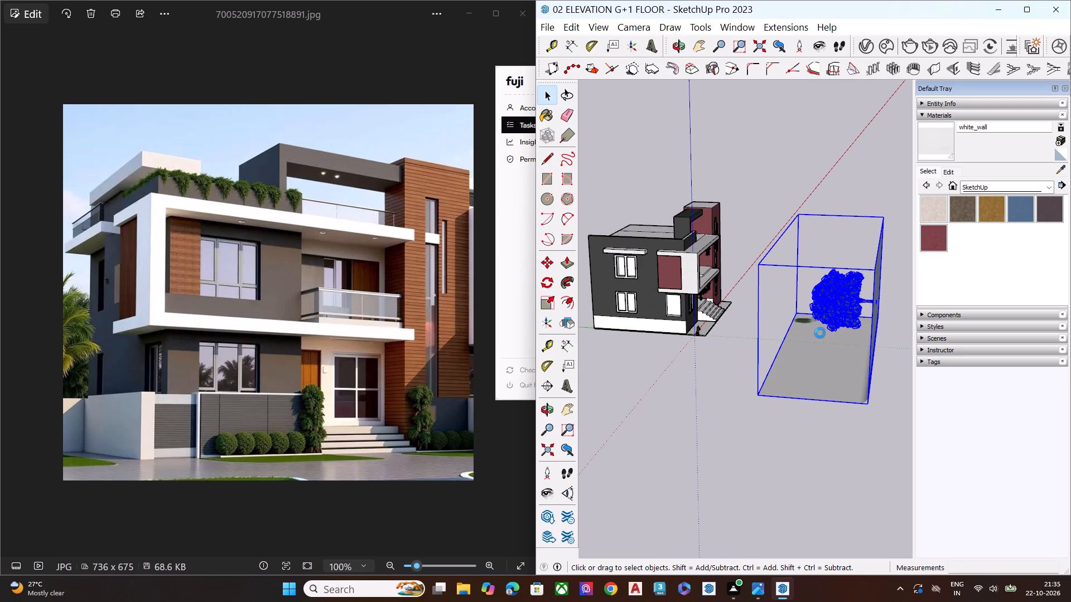
key("space")
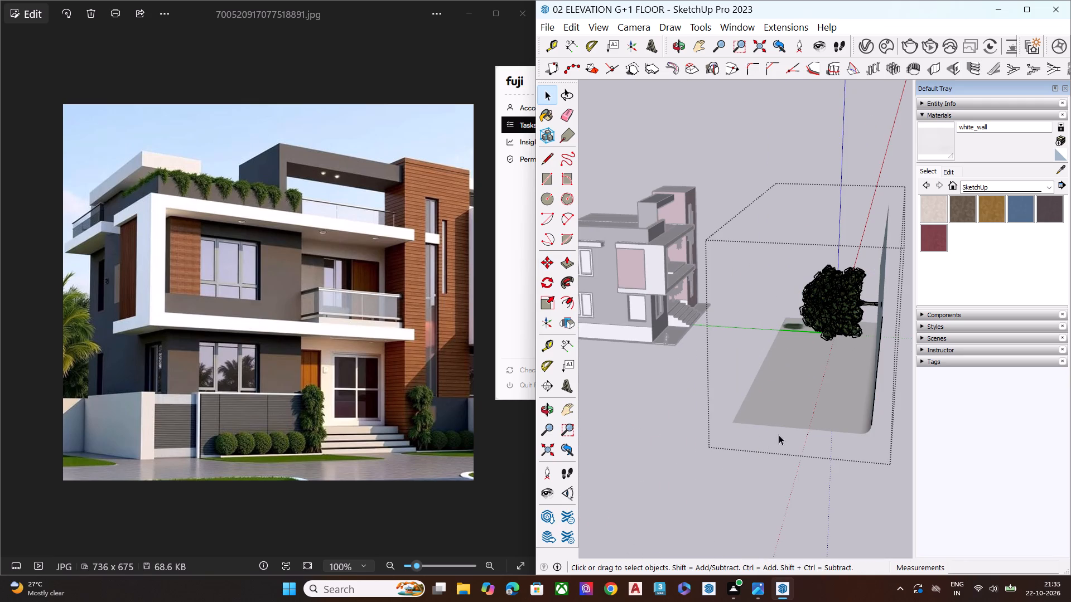
left_click(782, 440)
left_click(853, 423)
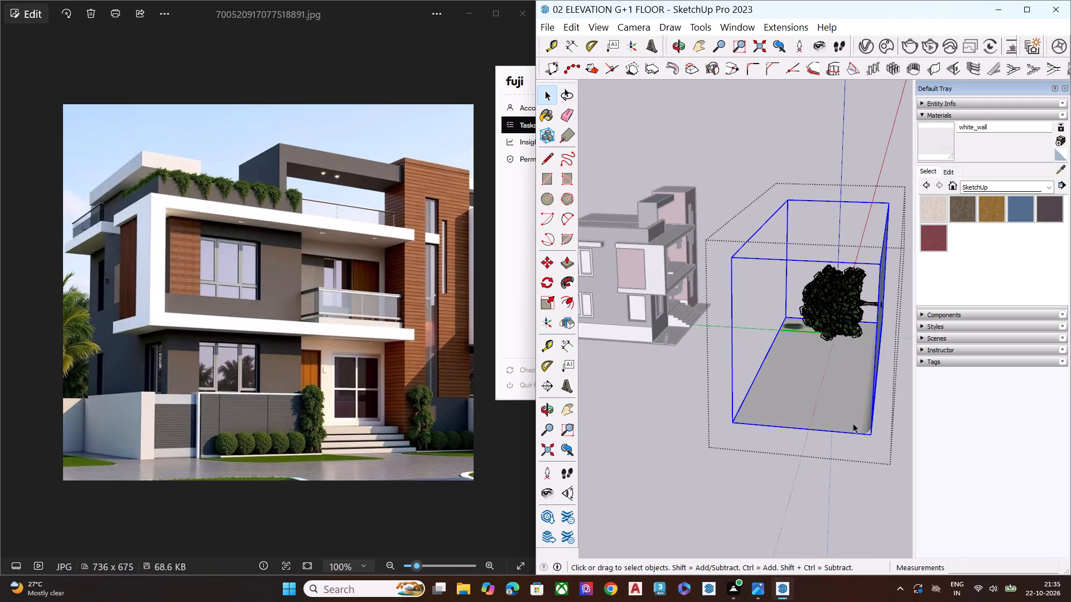
key("Delete")
scroll(694, 211, "down", 5)
scroll(699, 221, "up", 1)
scroll(700, 229, "down", 1)
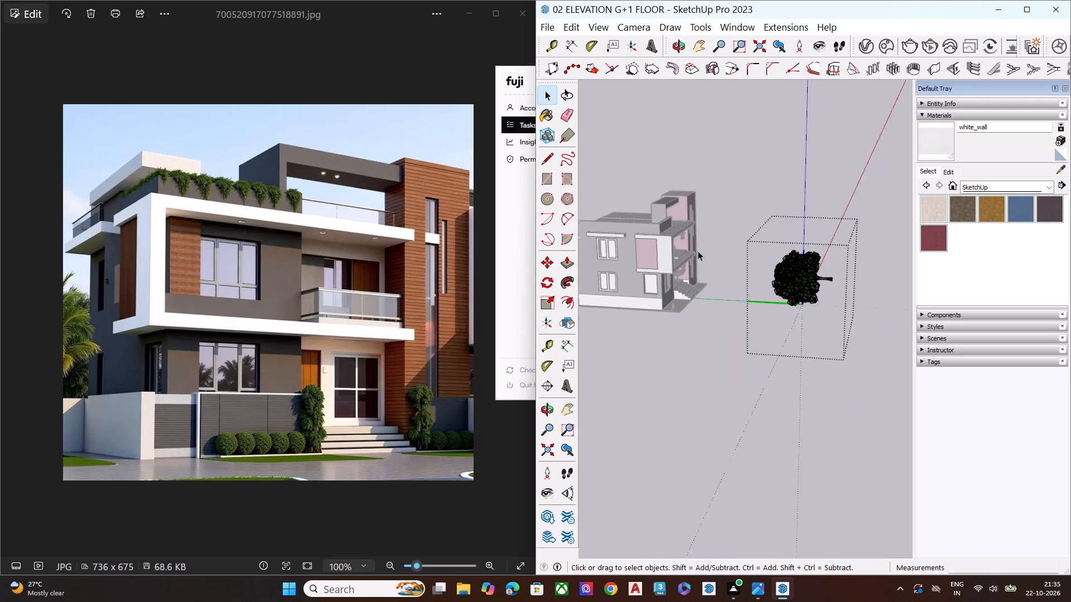
scroll(698, 251, "down", 1)
middle_click_drag(778, 390, 867, 345)
scroll(872, 298, "up", 9)
key("space")
left_click(843, 302)
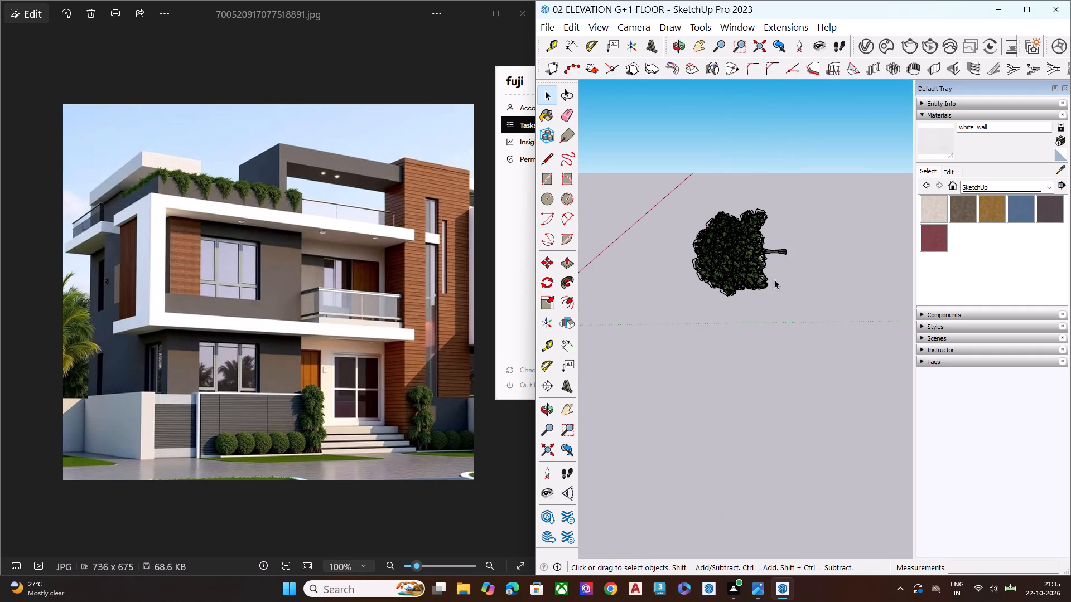
Rotate the lying tree upright so its trunk points down to the ground.
scroll(733, 251, "down", 1)
scroll(733, 251, "up", 4)
left_click(733, 251)
key("q")
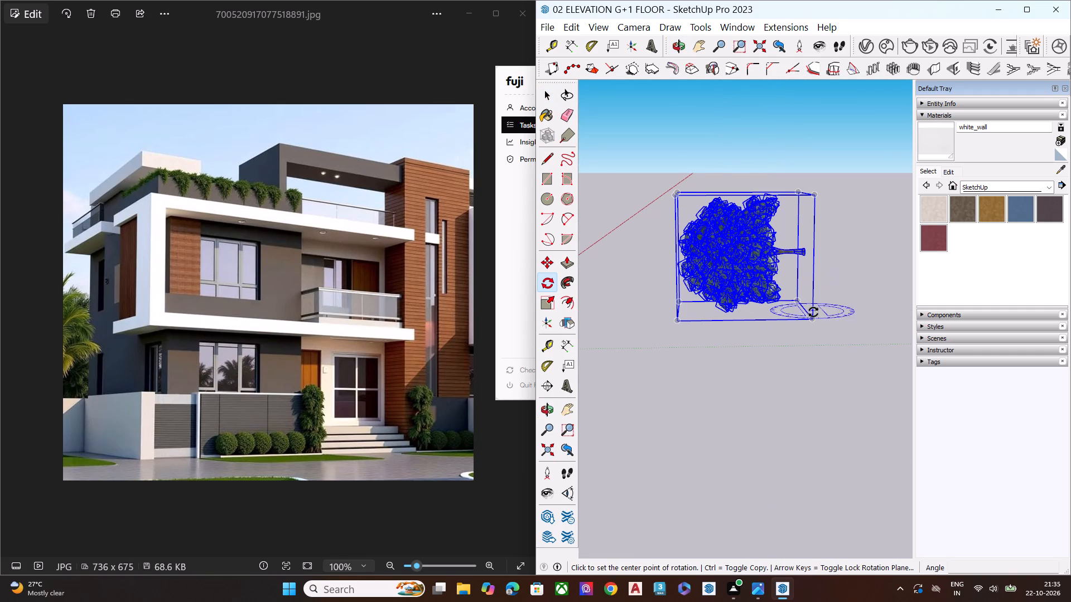
left_click(816, 213)
left_click(865, 209)
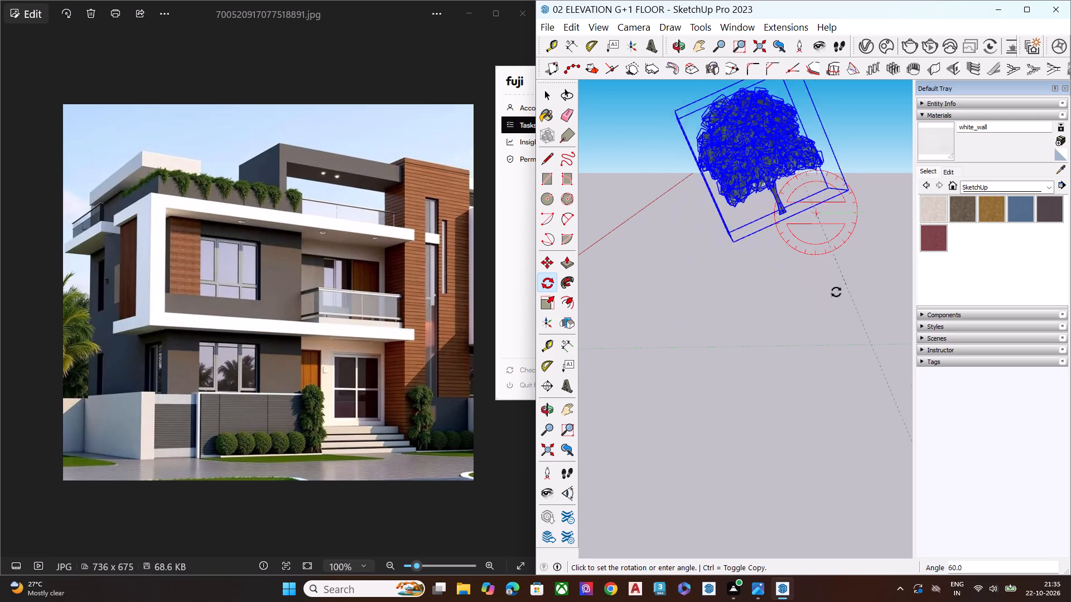
left_click(814, 299)
key("space")
Move the tree by its base corner to the rear bottom corner of the plain side wall beyond the maroon tower.
scroll(734, 327, "down", 5)
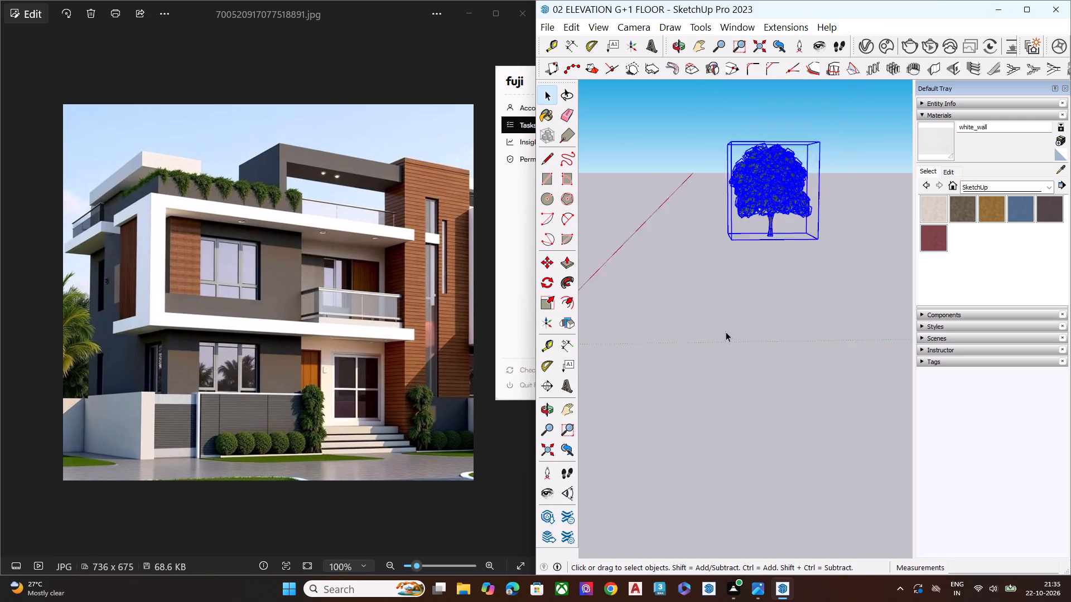
scroll(726, 332, "down", 4)
scroll(751, 332, "up", 1)
scroll(751, 332, "down", 5)
middle_click_drag(764, 335, 523, 413)
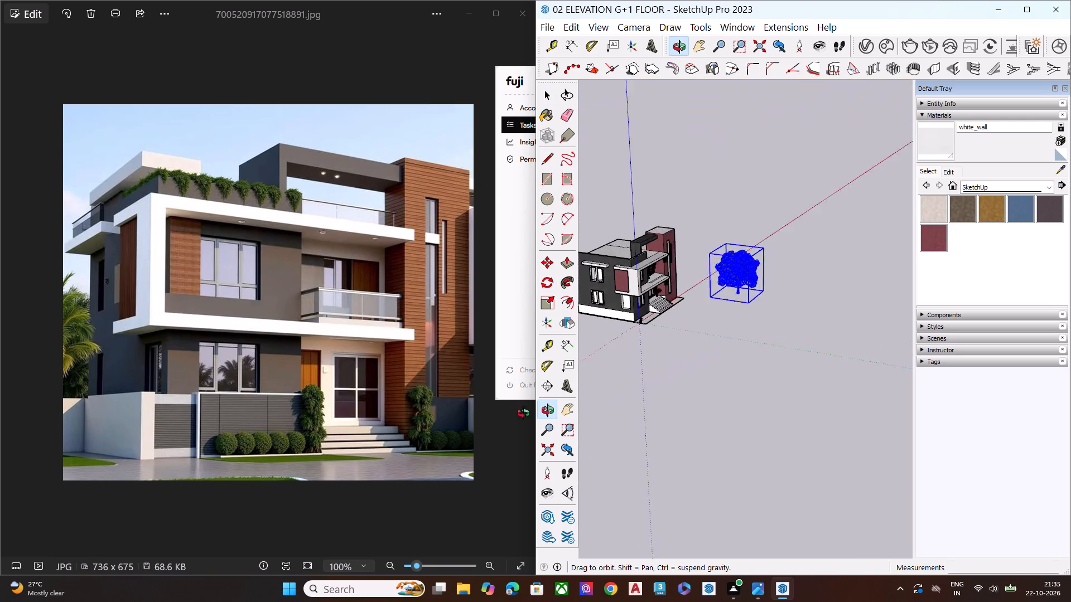
middle_click_drag(523, 413, 489, 423)
middle_click_drag(732, 284, 524, 270)
scroll(684, 264, "up", 5)
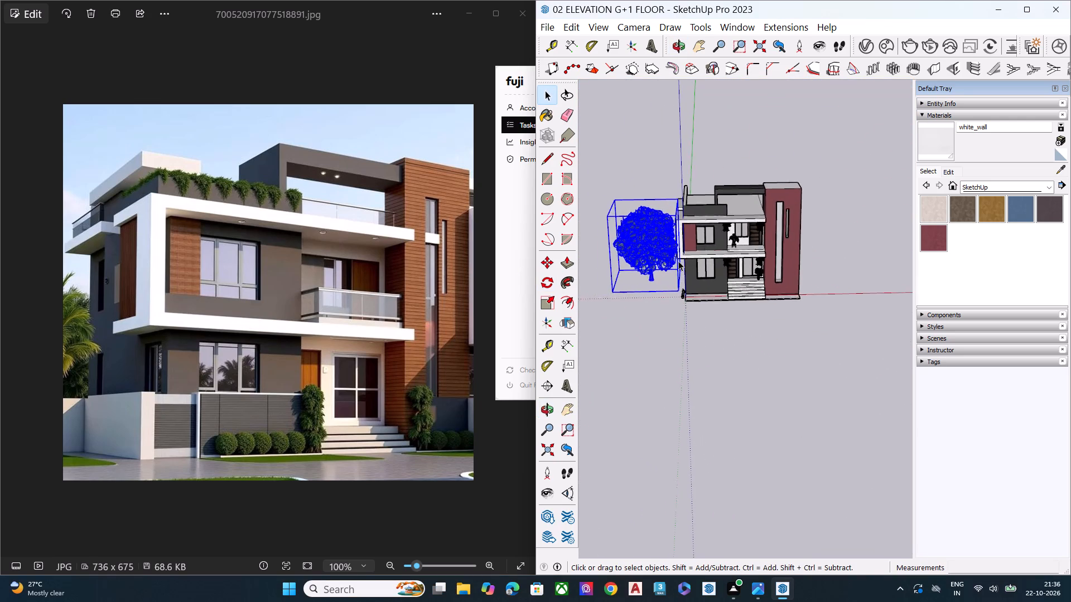
scroll(678, 261, "up", 4)
key("m")
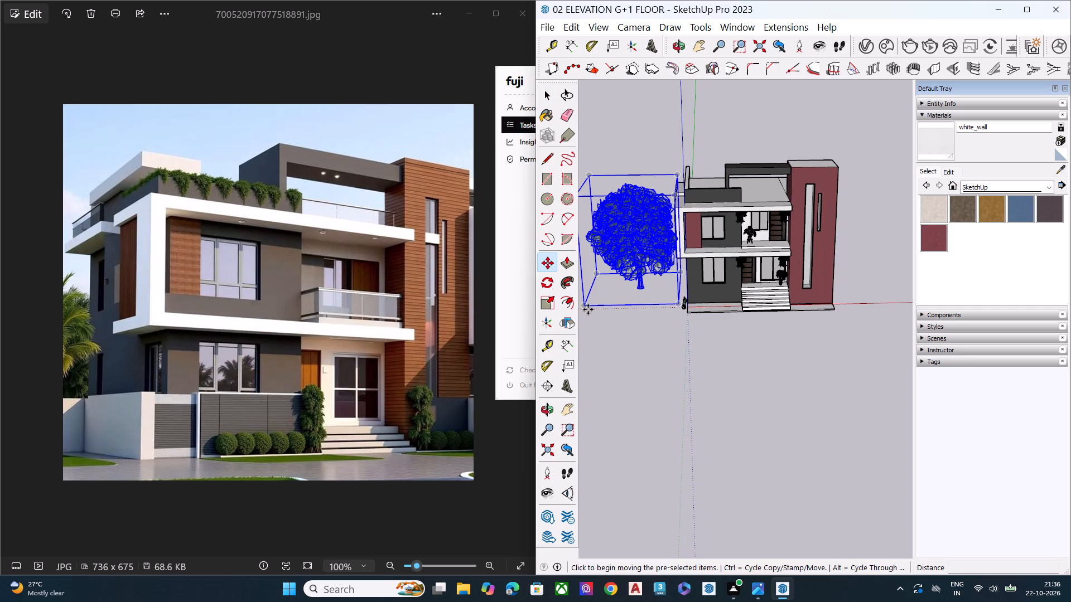
left_click(587, 305)
scroll(760, 270, "down", 3)
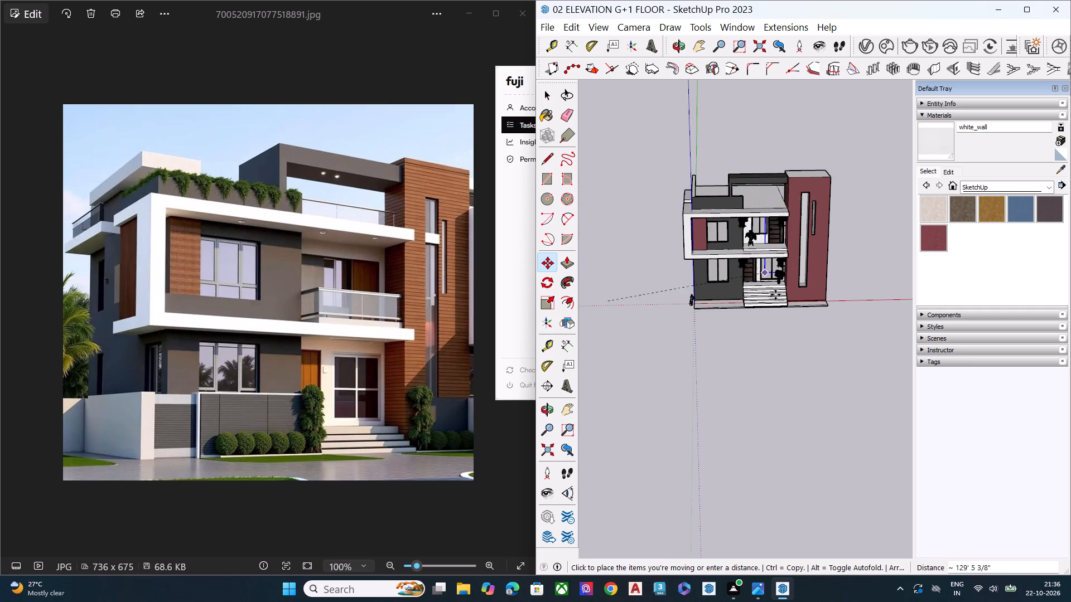
scroll(775, 295, "down", 3)
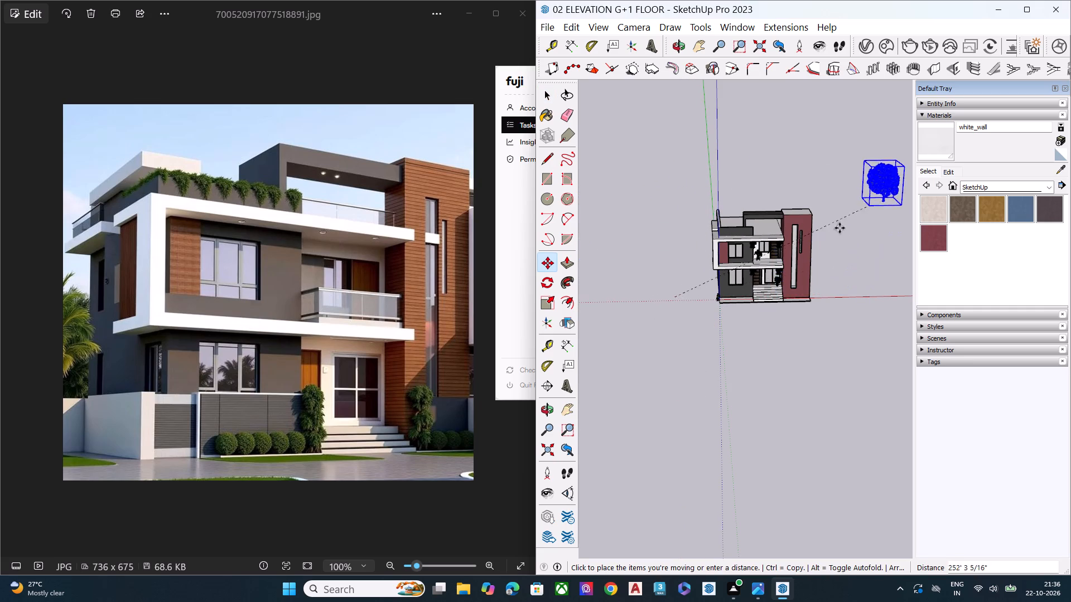
middle_click_drag(827, 240, 696, 407)
scroll(845, 259, "up", 2)
scroll(857, 253, "down", 1)
scroll(871, 249, "up", 4)
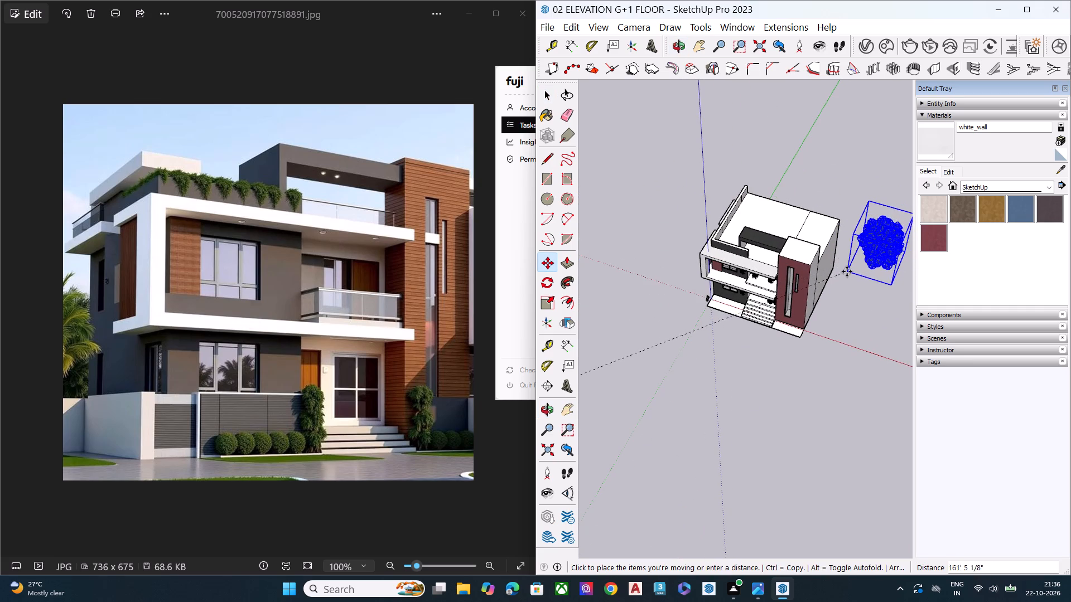
scroll(840, 271, "up", 6)
middle_click_drag(834, 269, 740, 213)
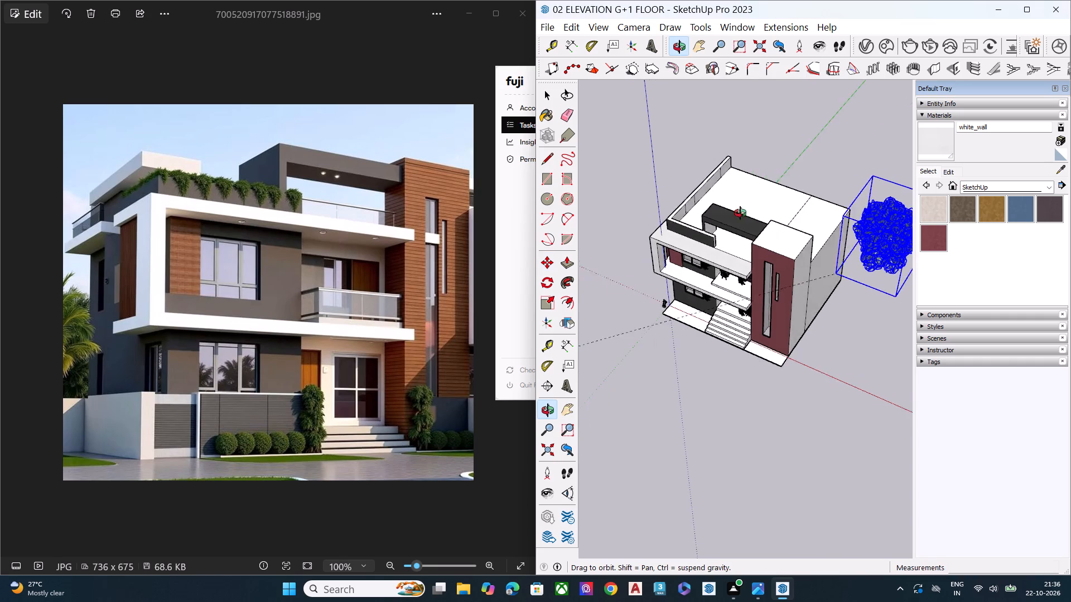
middle_click_drag(740, 213, 712, 32)
scroll(916, 370, "up", 7)
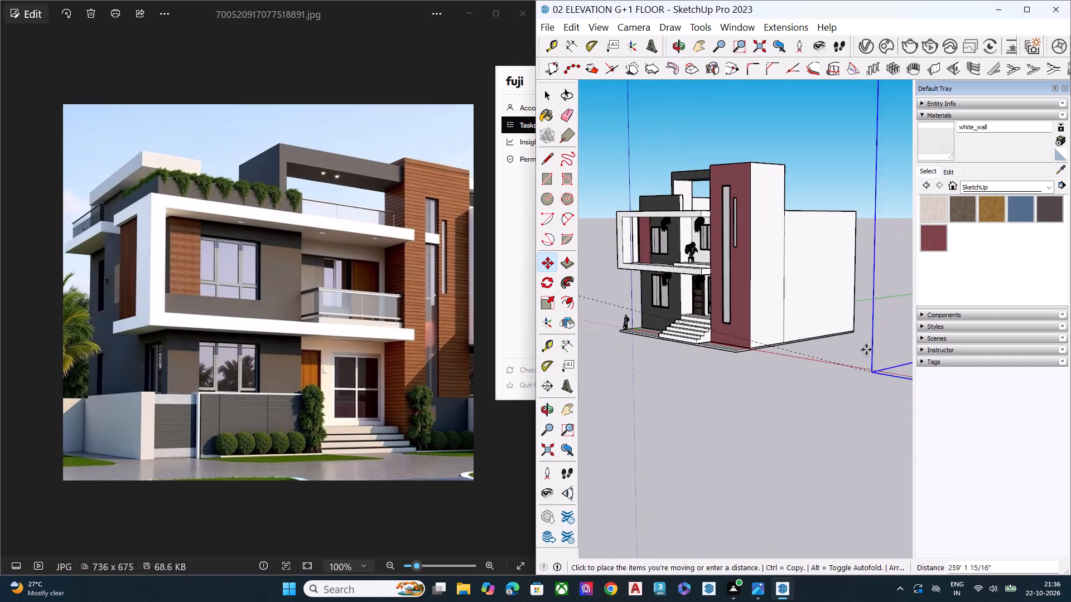
scroll(874, 336, "up", 2)
scroll(874, 336, "down", 1)
scroll(874, 336, "up", 8)
scroll(854, 345, "down", 3)
scroll(854, 345, "up", 2)
scroll(854, 345, "down", 2)
scroll(854, 345, "up", 12)
scroll(855, 343, "down", 1)
scroll(855, 343, "up", 4)
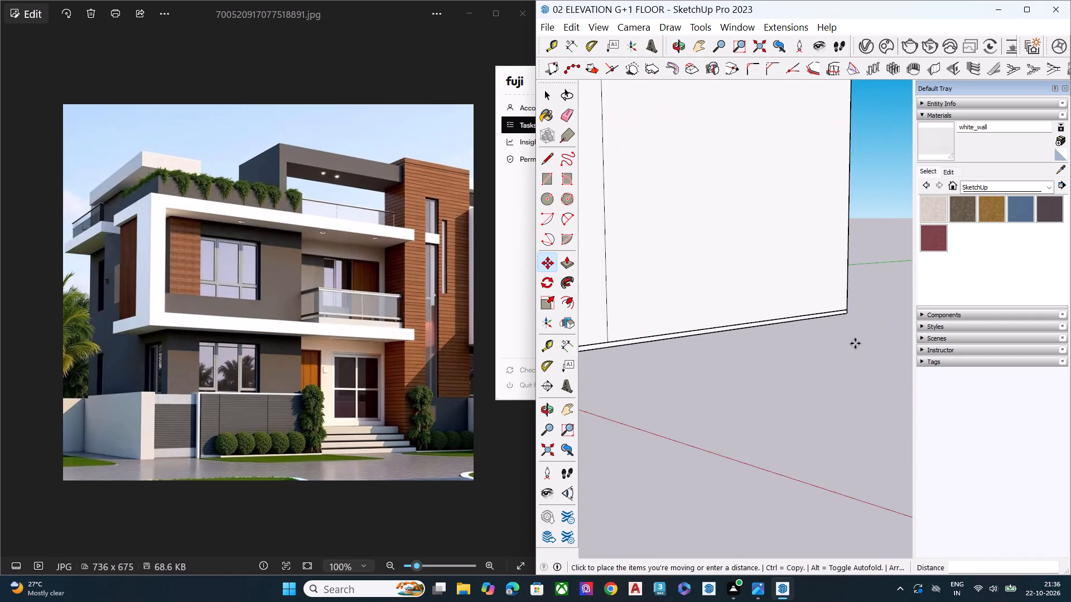
scroll(855, 343, "up", 3)
scroll(859, 307, "down", 1)
scroll(859, 307, "up", 1)
scroll(859, 307, "down", 2)
scroll(859, 307, "up", 2)
scroll(859, 307, "down", 1)
left_click(847, 308)
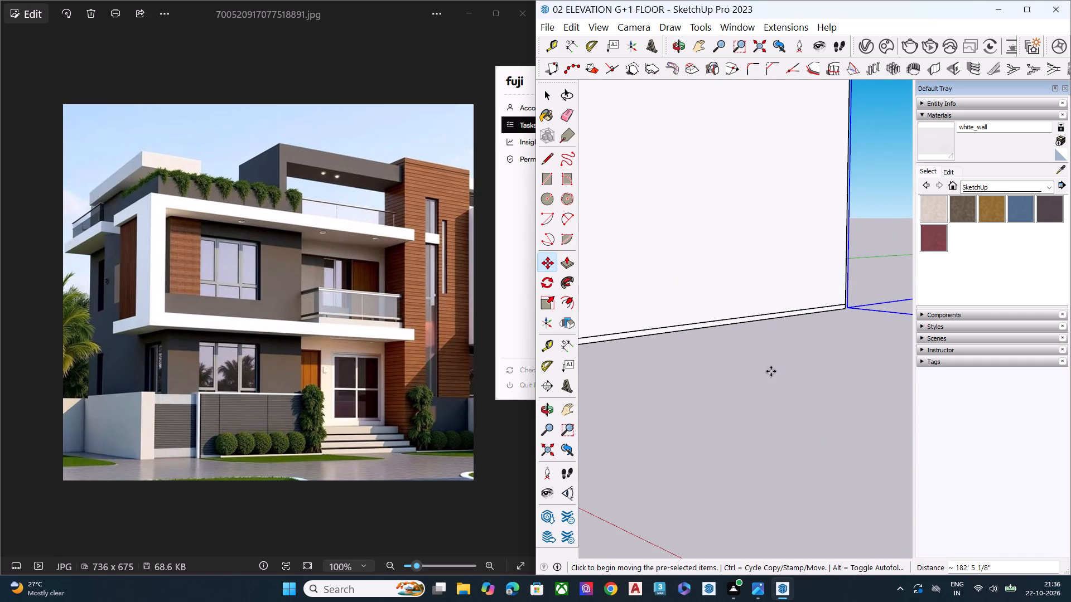
Scale the tree to make it much taller and also wider in both horizontal directions.
scroll(767, 374, "down", 1)
scroll(765, 375, "up", 1)
scroll(759, 379, "down", 5)
scroll(707, 398, "down", 12)
scroll(692, 376, "up", 1)
scroll(692, 376, "down", 5)
middle_click_drag(726, 402, 816, 440)
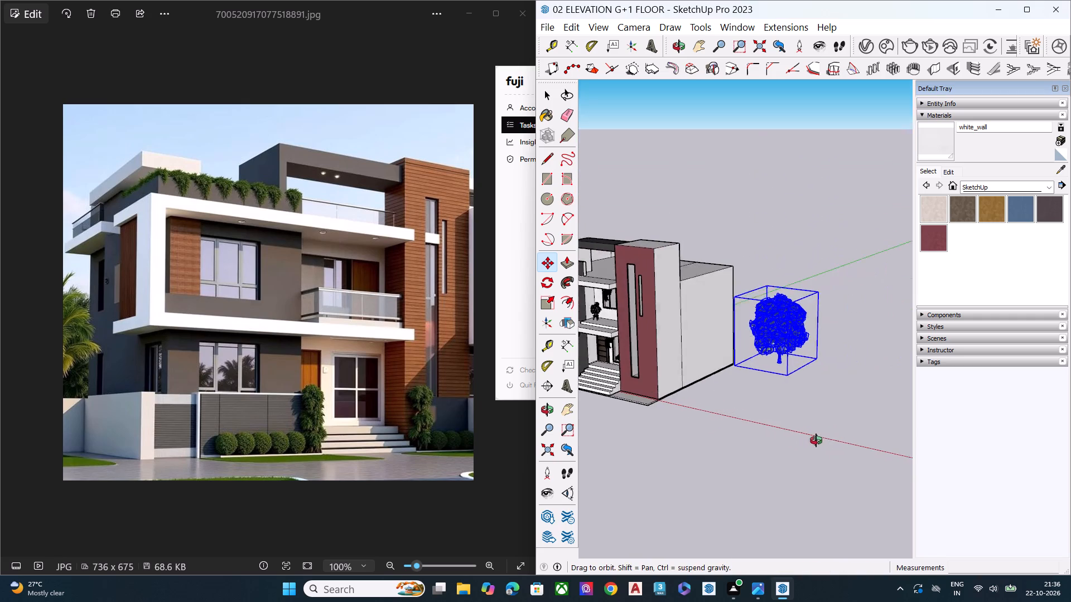
middle_click_drag(816, 440, 818, 440)
key("s")
scroll(763, 263, "up", 7)
left_click_drag(781, 301, 795, 152)
left_click_drag(823, 283, 898, 307)
left_click_drag(841, 275, 862, 259)
Move the enlarged tree forward along the side wall, aligning its base corner with the maroon tower's front bottom corner, and deselect it.
scroll(682, 310, "down", 7)
middle_click_drag(687, 391, 928, 373)
middle_click_drag(705, 394, 645, 415)
scroll(761, 383, "up", 1)
scroll(761, 383, "down", 1)
scroll(761, 383, "up", 4)
middle_click_drag(761, 396, 693, 469)
key("space")
key("m")
scroll(736, 362, "up", 6)
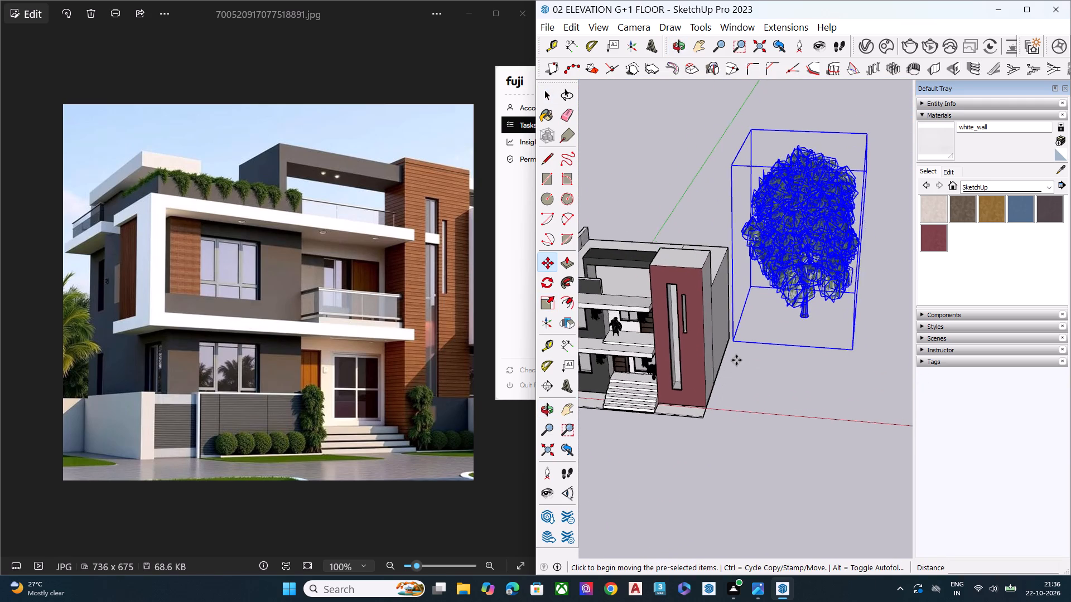
scroll(736, 360, "up", 2)
left_click(735, 338)
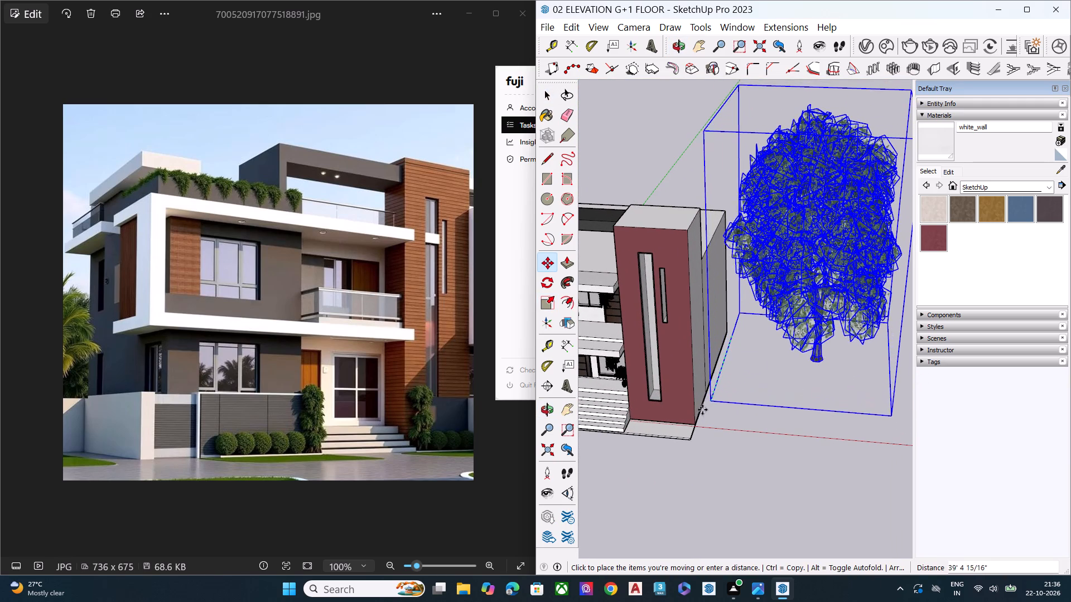
left_click(699, 424)
key("space")
left_click(699, 488)
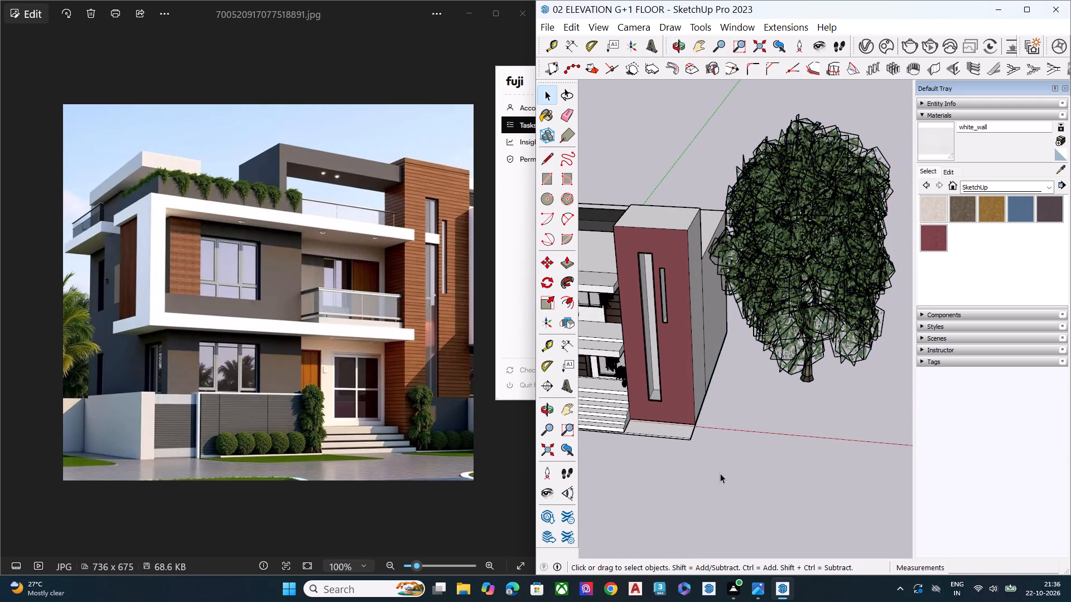
Examine the tree beside the house and the whole front elevation from the corner, close up and straight on.
middle_click_drag(712, 458, 953, 279)
scroll(774, 386, "down", 5)
scroll(785, 421, "up", 1)
scroll(793, 430, "down", 11)
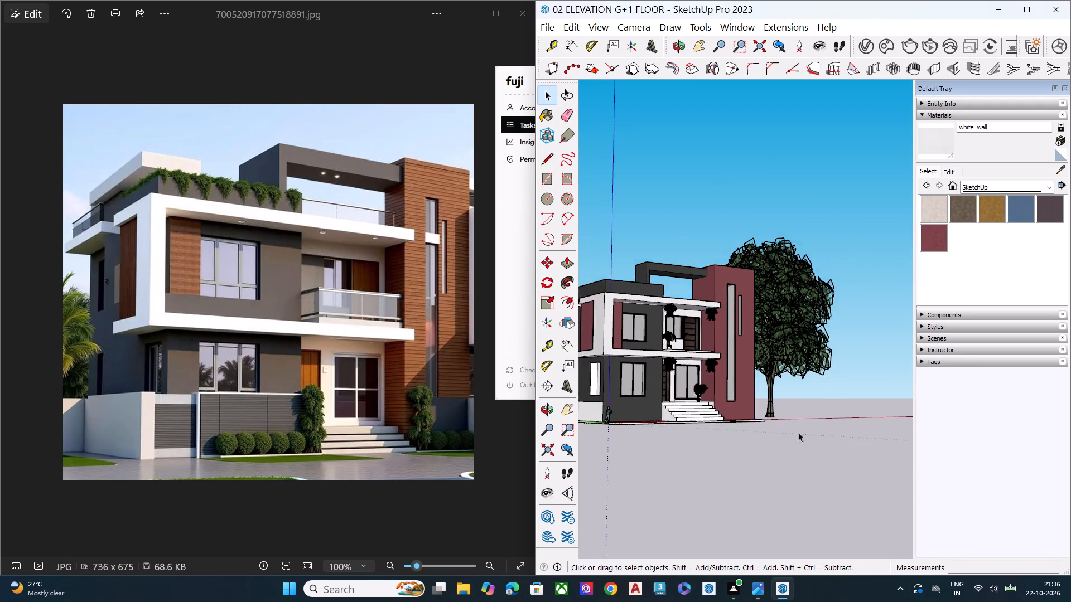
scroll(798, 432, "down", 4)
scroll(609, 388, "up", 1)
scroll(607, 387, "down", 1)
scroll(606, 386, "up", 6)
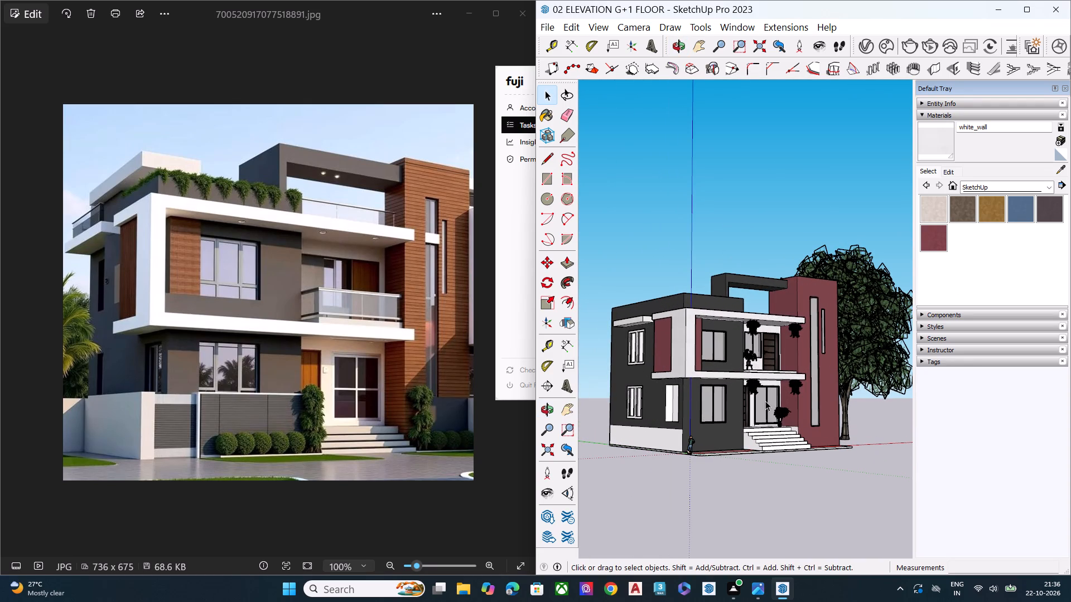
scroll(816, 394, "up", 3)
middle_click_drag(759, 417, 692, 429)
key("space")
scroll(733, 353, "up", 6)
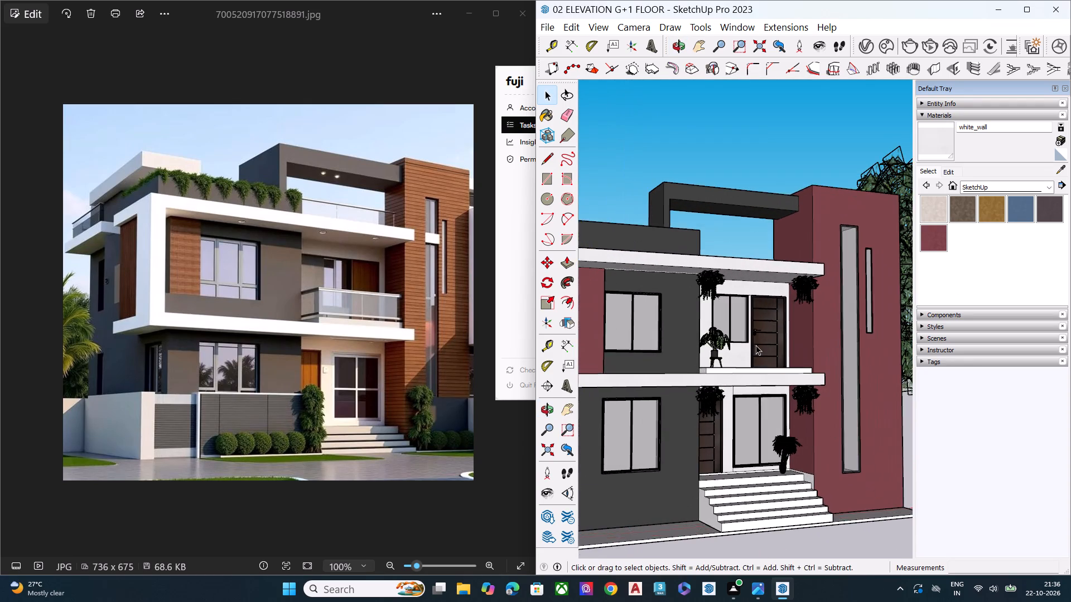
middle_click_drag(747, 449, 699, 417)
scroll(840, 318, "down", 9)
middle_click_drag(850, 442, 696, 456)
scroll(696, 454, "up", 1)
scroll(772, 426, "down", 6)
middle_click_drag(798, 436, 874, 419)
scroll(873, 396, "up", 3)
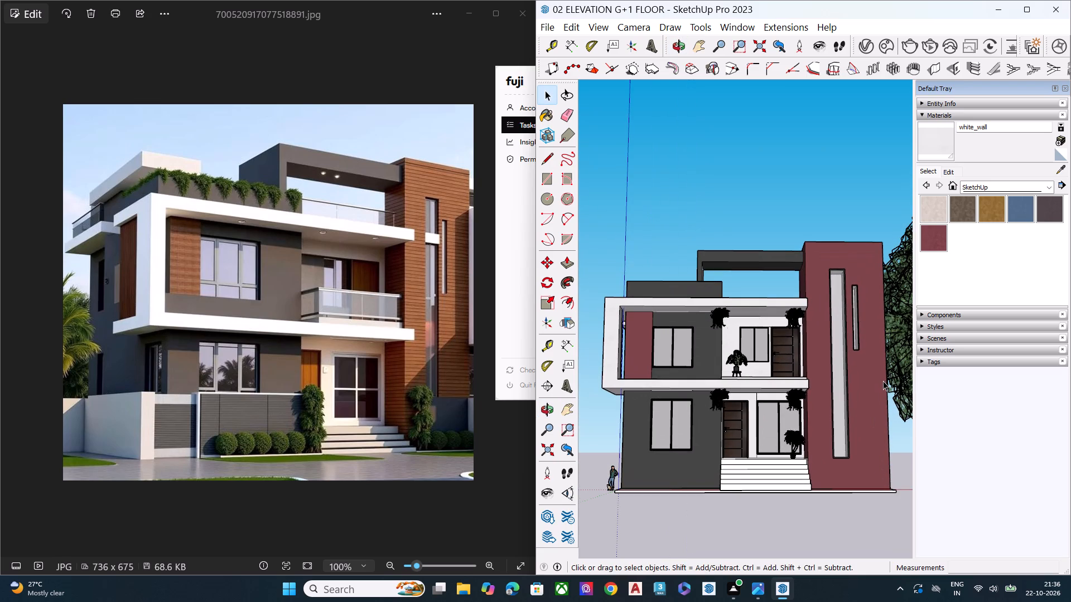
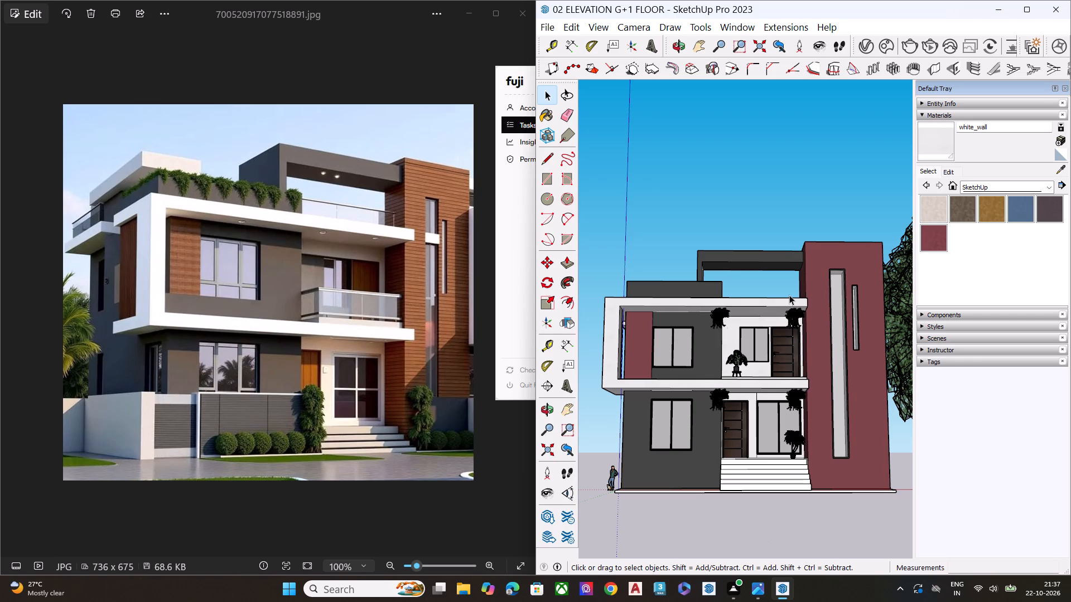
Import the potted plant model 9.skp from Downloads and place it on the ground in front of the house.
left_click(546, 29)
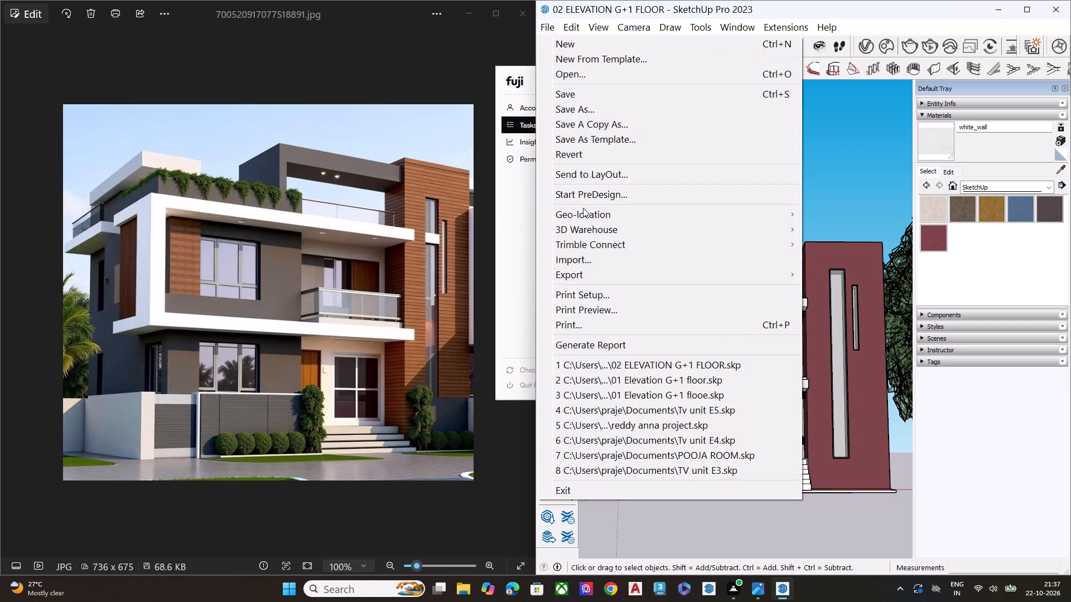
left_click(591, 254)
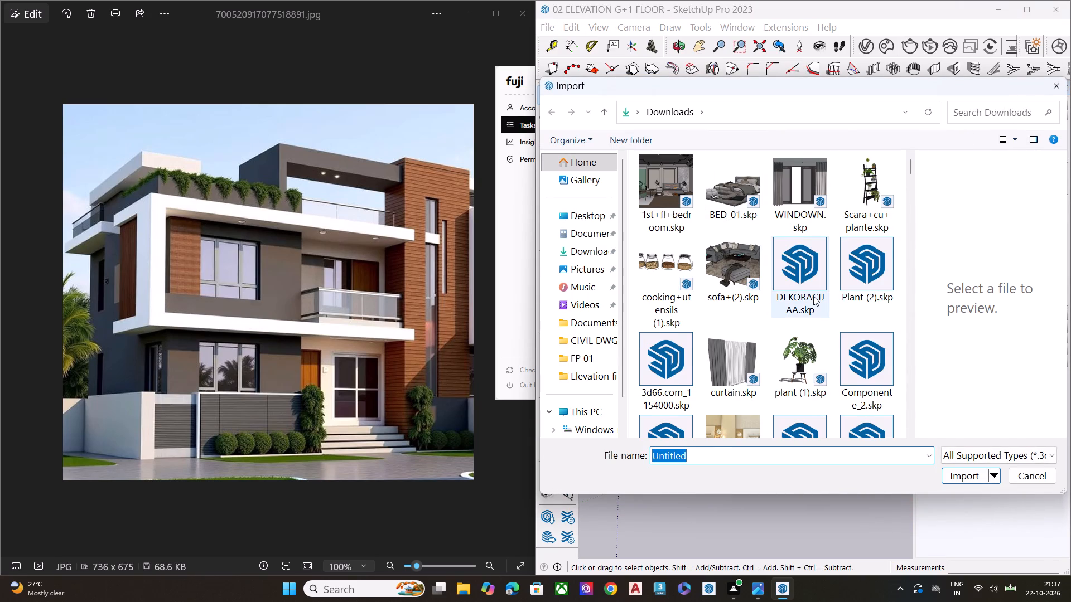
scroll(818, 301, "down", 1)
scroll(746, 328, "down", 1)
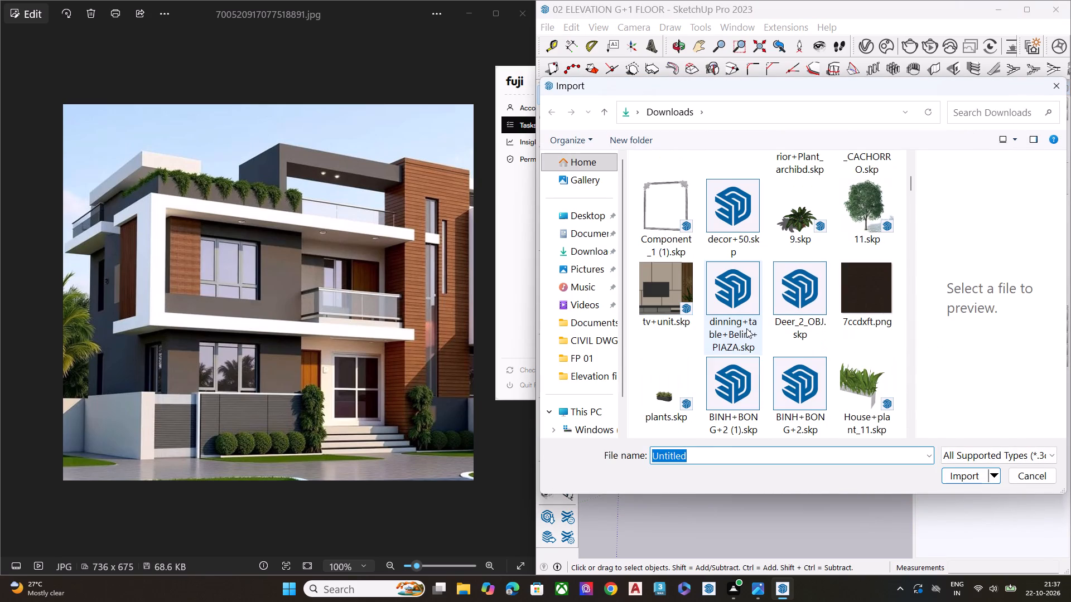
left_click(800, 221)
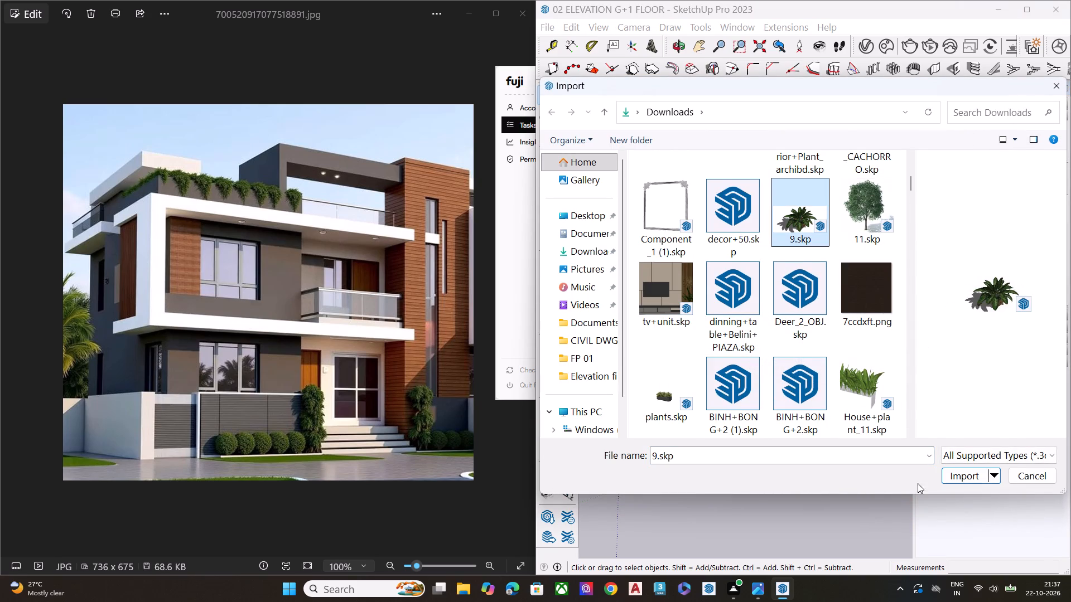
left_click(958, 474)
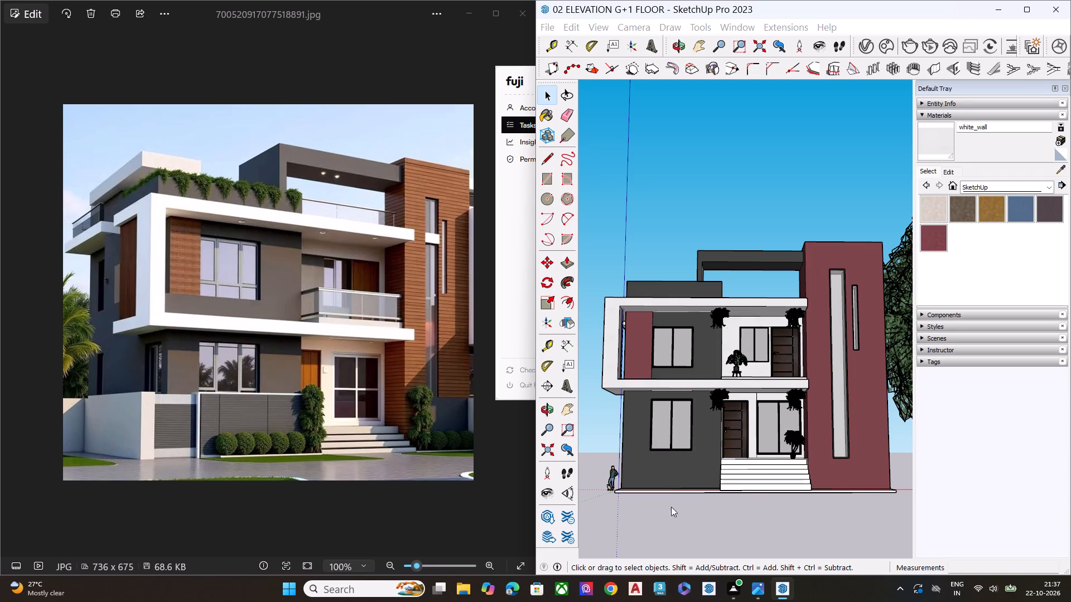
scroll(628, 502, "down", 5)
left_click(928, 352)
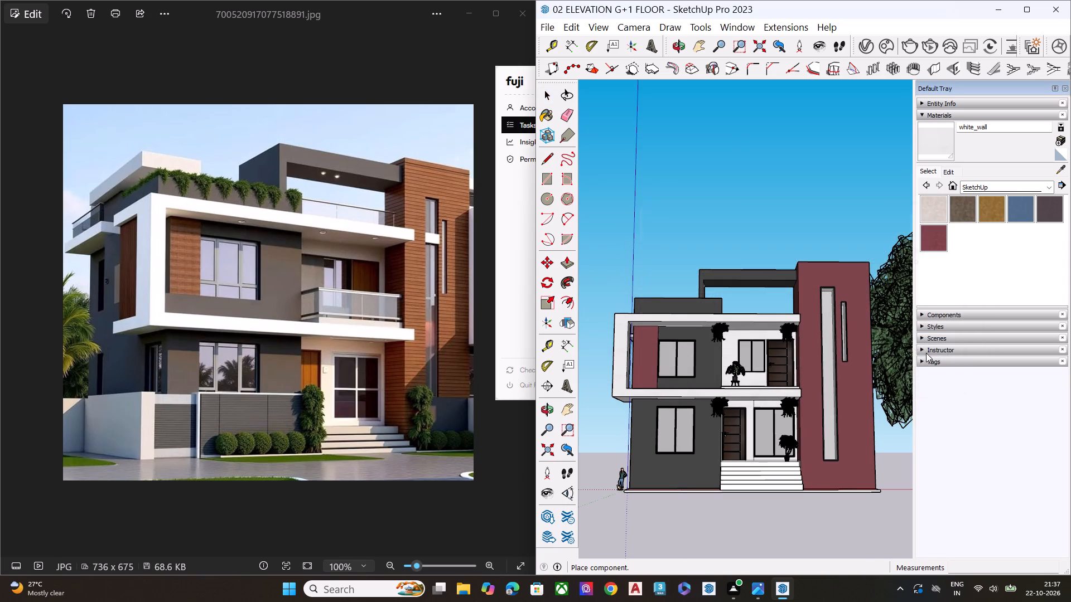
middle_click_drag(694, 488, 790, 601)
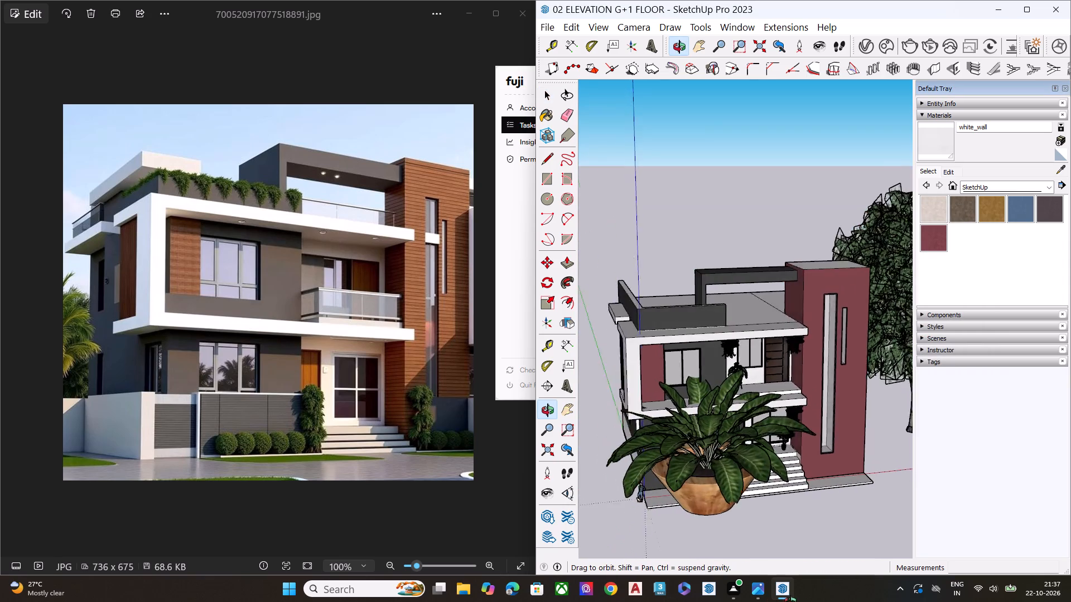
middle_click_drag(790, 601, 915, 579)
scroll(916, 579, "up", 1)
scroll(799, 545, "down", 1)
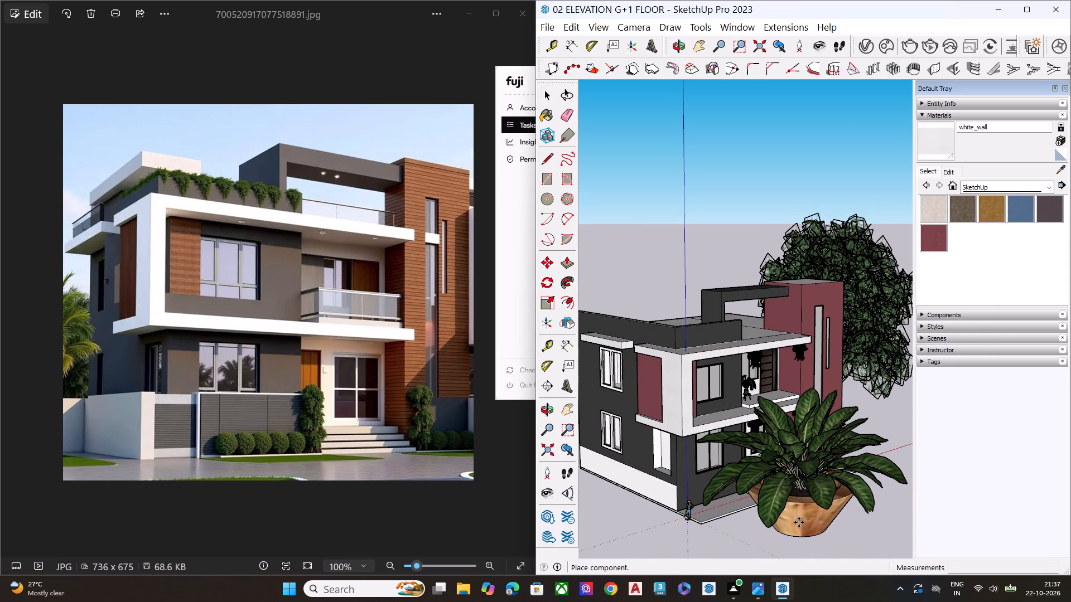
left_click(799, 522)
Scale the imported potted plant down uniformly to about 0.22 and deselect it.
scroll(792, 536, "up", 3)
scroll(742, 353, "down", 7)
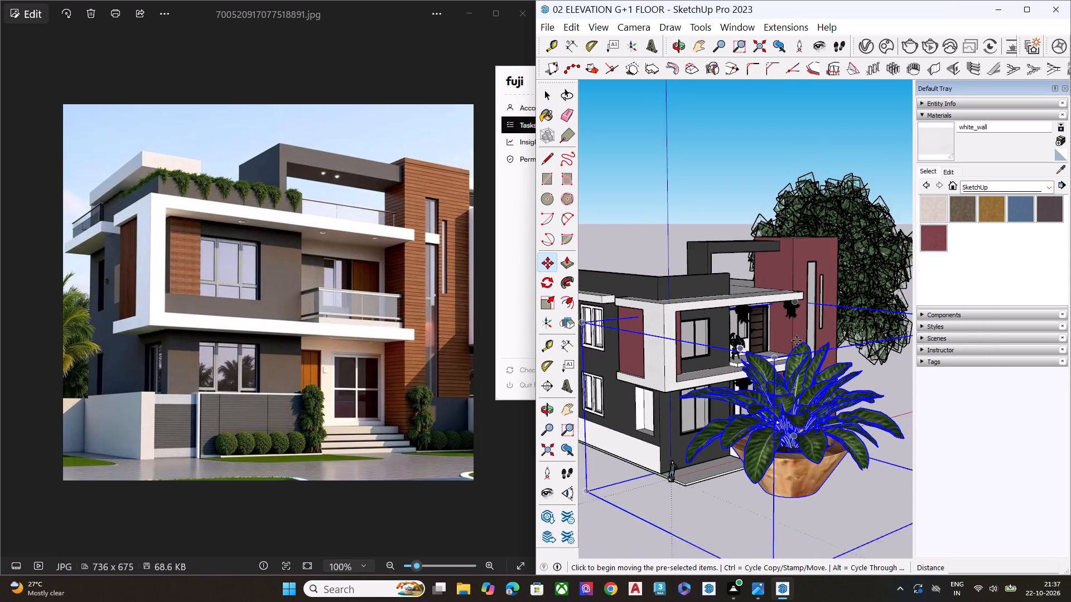
scroll(807, 332, "down", 8)
key("s")
left_click(792, 310)
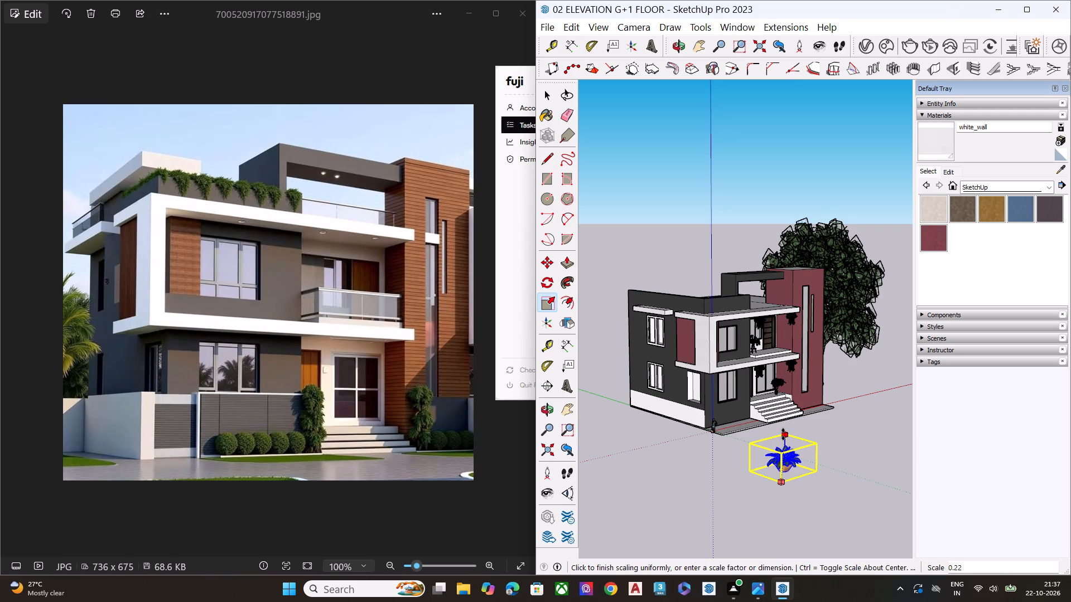
left_click(783, 434)
scroll(778, 506, "up", 1)
scroll(778, 506, "down", 1)
scroll(779, 499, "up", 7)
middle_click_drag(776, 468, 774, 460)
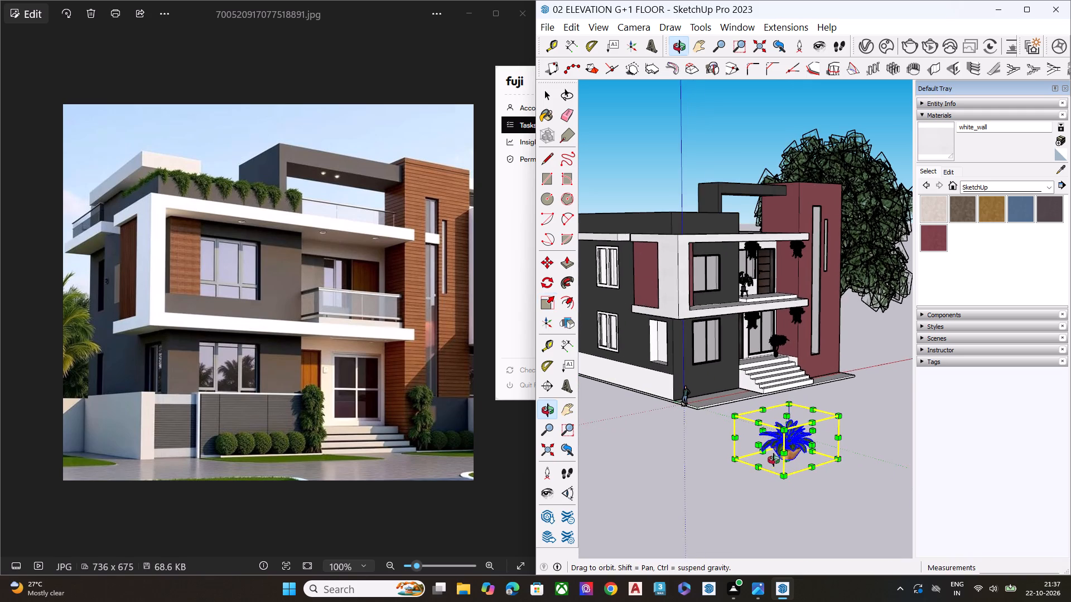
middle_click_drag(774, 460, 738, 378)
middle_click_drag(738, 378, 754, 411)
scroll(754, 411, "up", 8)
middle_click_drag(757, 425, 766, 461)
left_click(770, 466)
key("space")
left_click(747, 496)
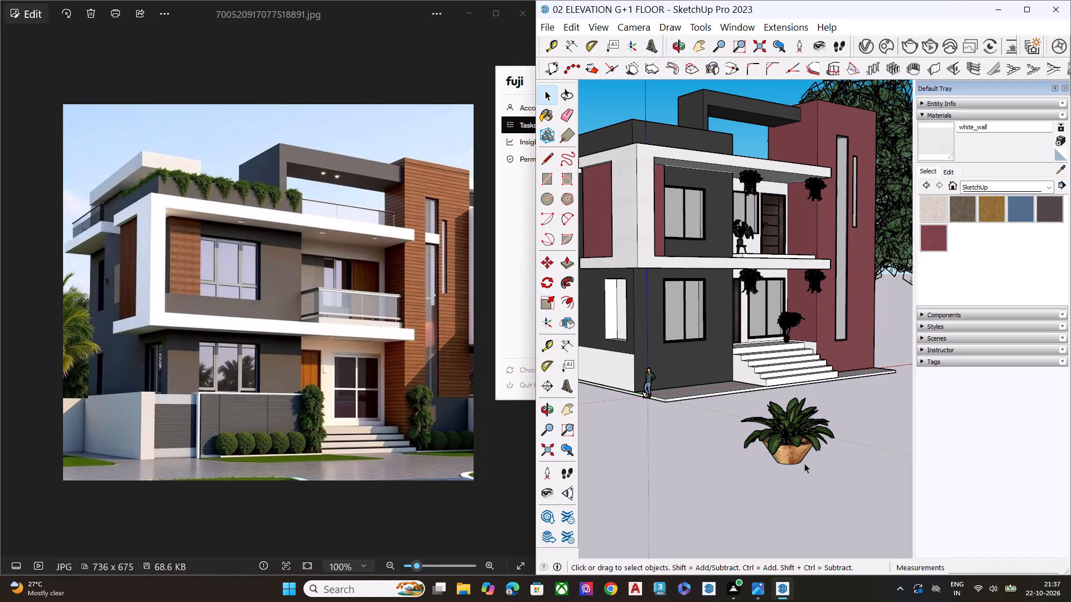
Move the potted plant by its base corner onto the plinth in front of the dark ground-floor wall.
left_click(809, 452)
key("m")
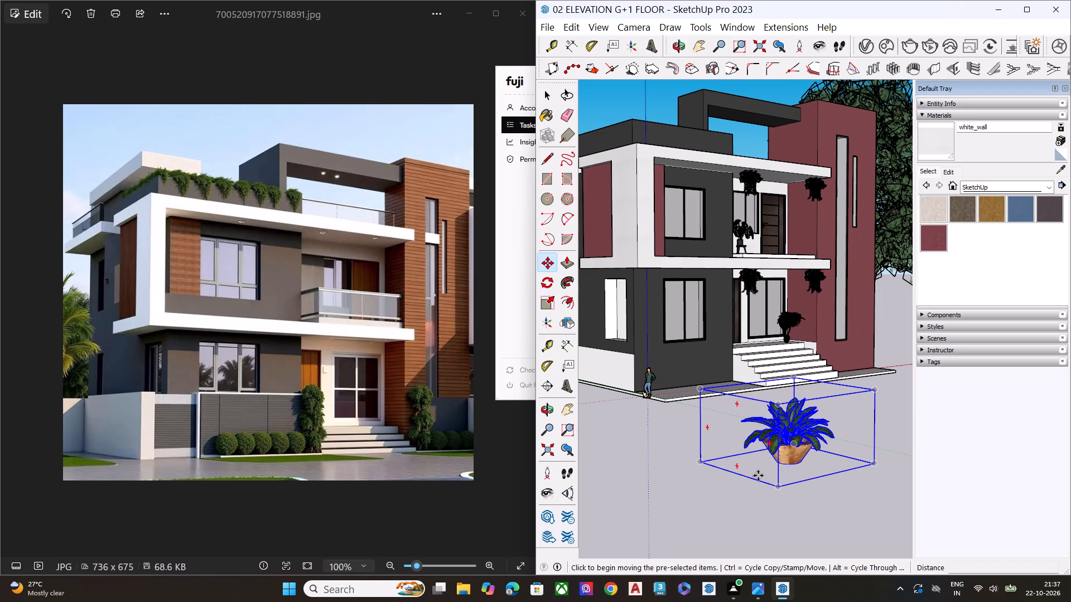
left_click(698, 462)
scroll(831, 458, "down", 6)
middle_click_drag(705, 391, 729, 428)
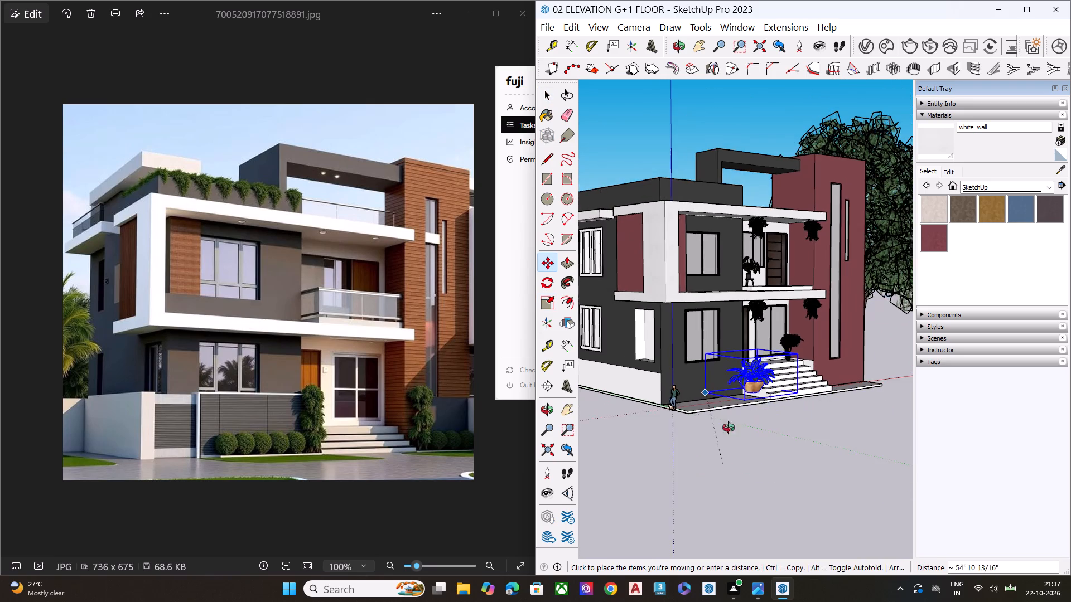
middle_click_drag(729, 428, 803, 556)
scroll(780, 513, "up", 8)
scroll(691, 405, "up", 8)
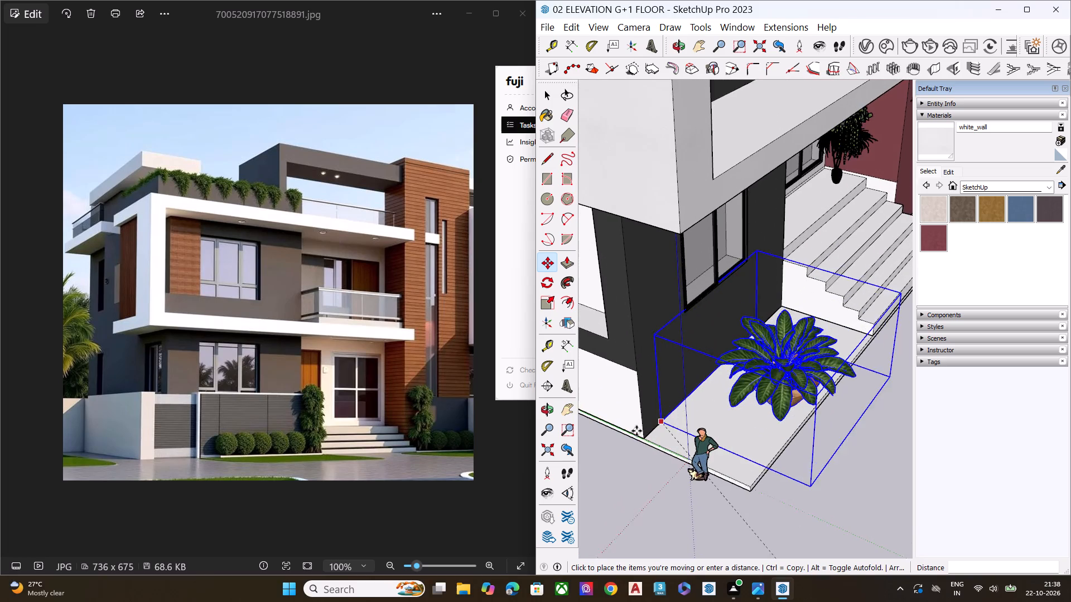
left_click(602, 435)
Adjust the potted plant's position so its bounding box corner meets the plinth's outer front bottom corner, seating the pot on the slab.
middle_click_drag(815, 509, 743, 446)
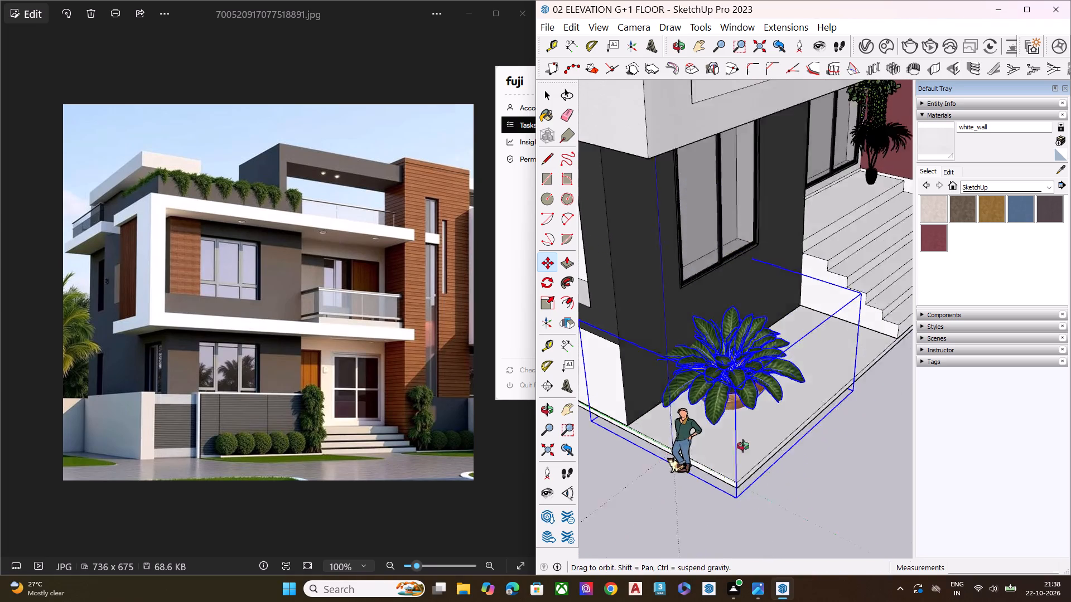
middle_click_drag(743, 446, 736, 417)
middle_click_drag(727, 424, 755, 463)
scroll(746, 477, "up", 3)
scroll(732, 482, "down", 1)
scroll(730, 484, "up", 1)
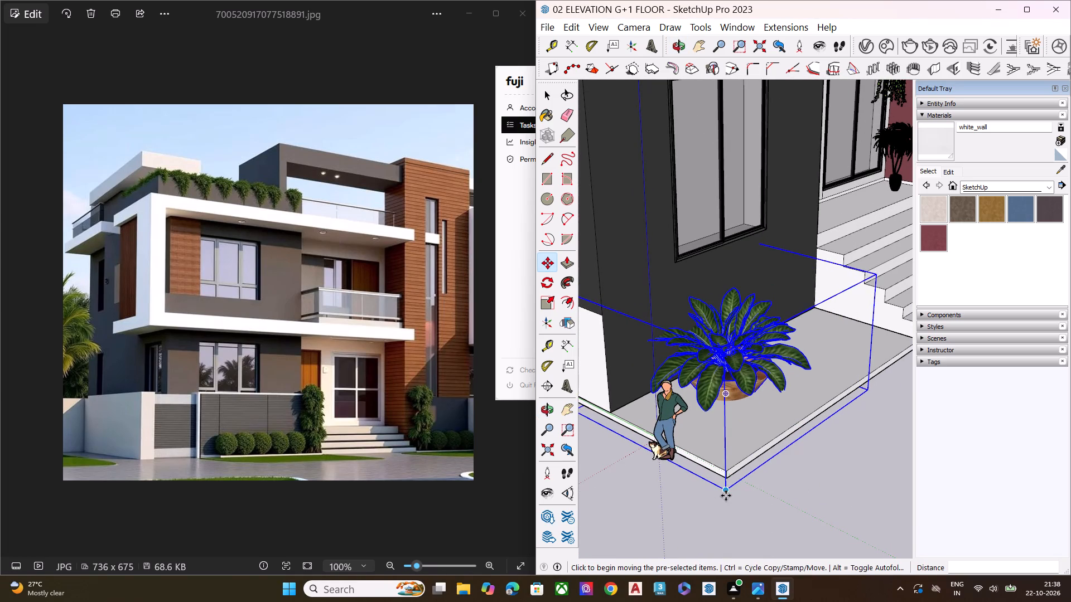
left_click(726, 496)
left_click(741, 507)
middle_click_drag(809, 507, 774, 384)
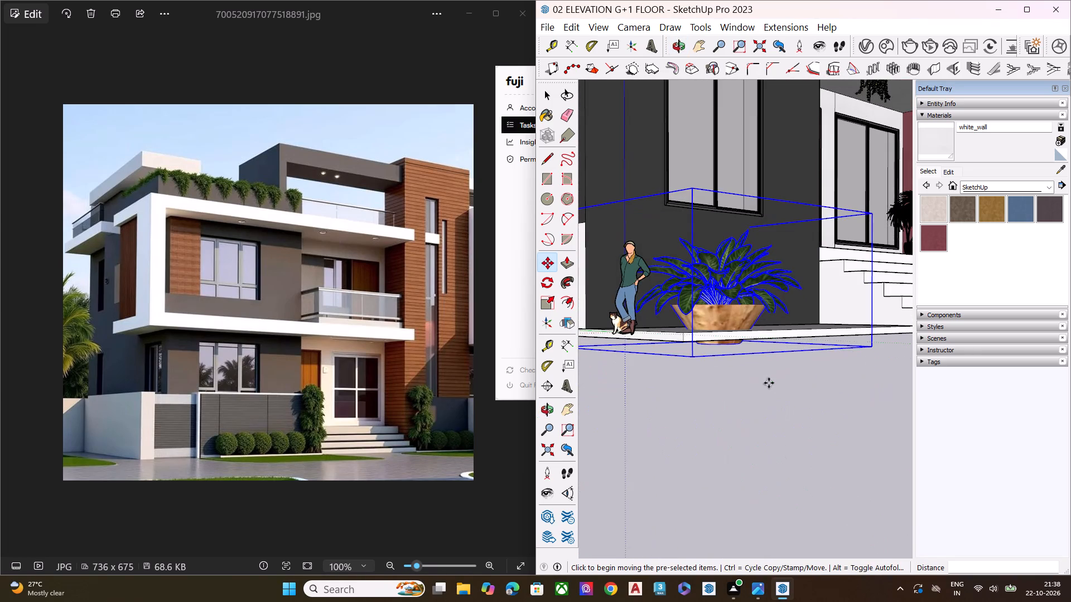
scroll(748, 338, "up", 1)
scroll(747, 337, "down", 1)
scroll(746, 335, "up", 7)
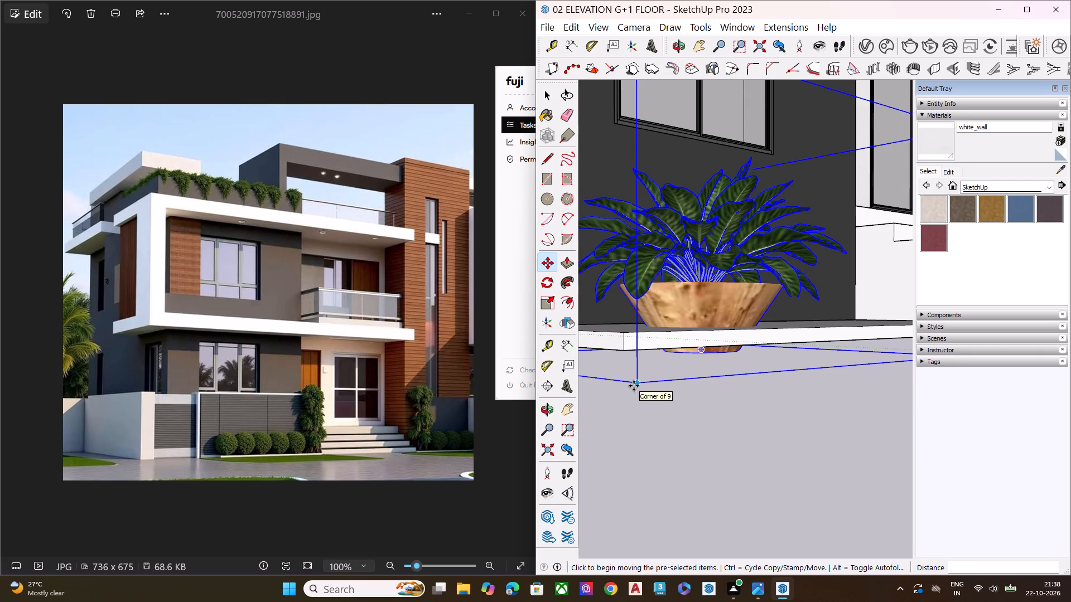
key("m")
left_click(638, 383)
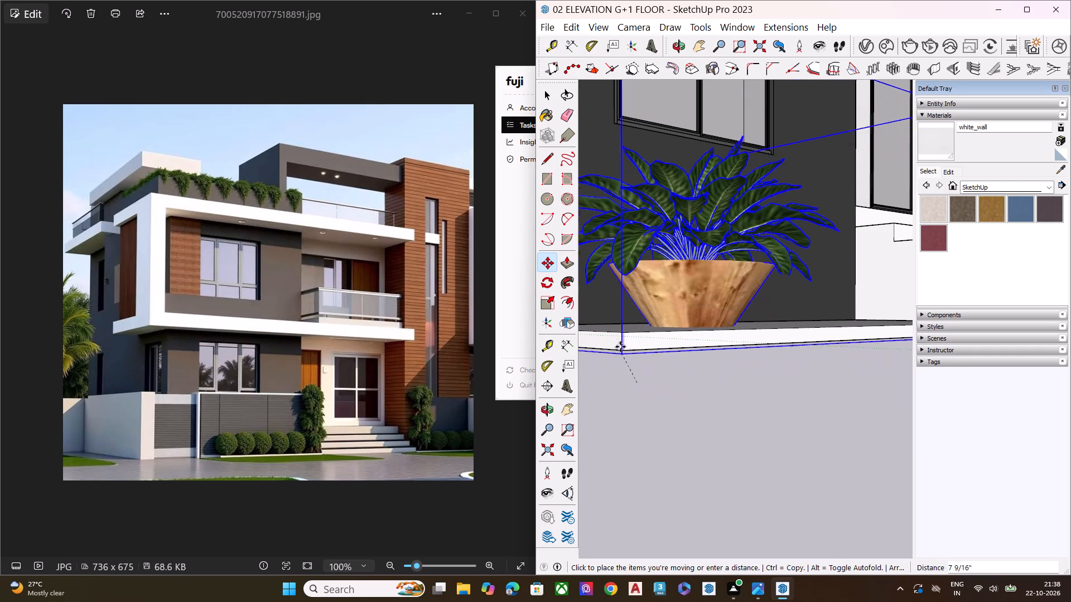
left_click(625, 350)
key("space")
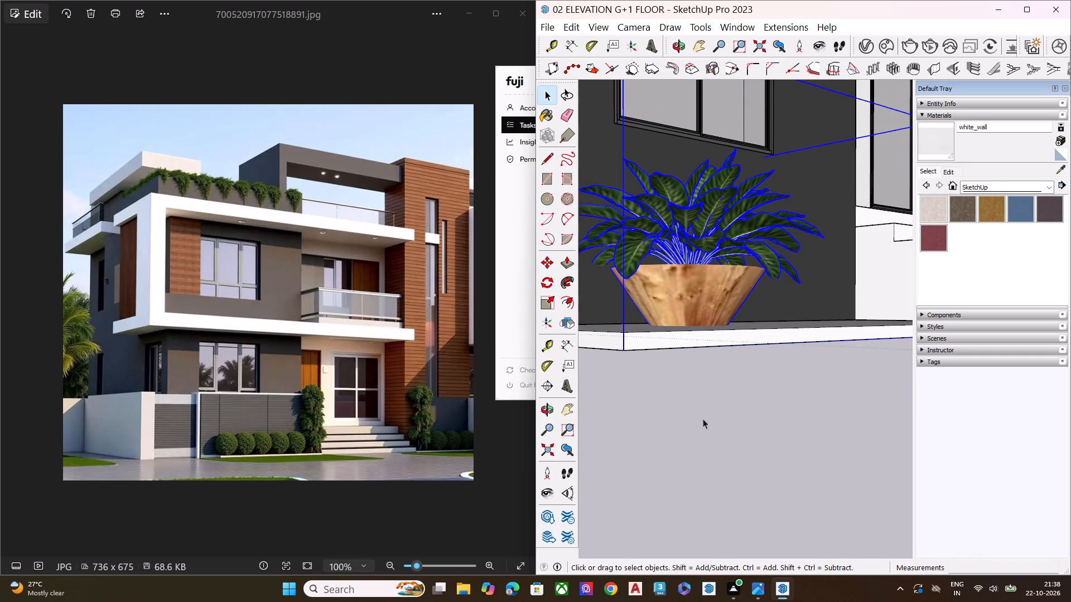
Scale the potted plant down uniformly again to about 0.61.
scroll(718, 421, "down", 1)
scroll(718, 421, "up", 2)
scroll(718, 423, "down", 2)
scroll(718, 424, "up", 1)
scroll(718, 424, "down", 4)
middle_click_drag(750, 443, 732, 486)
scroll(732, 486, "up", 1)
scroll(763, 470, "down", 5)
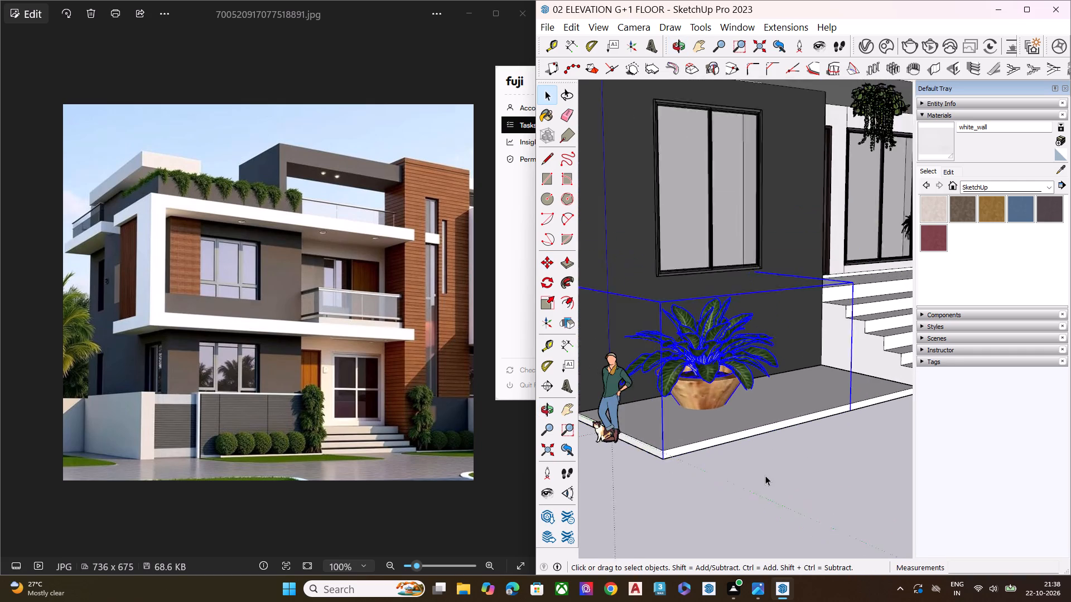
scroll(765, 475, "down", 2)
key("s")
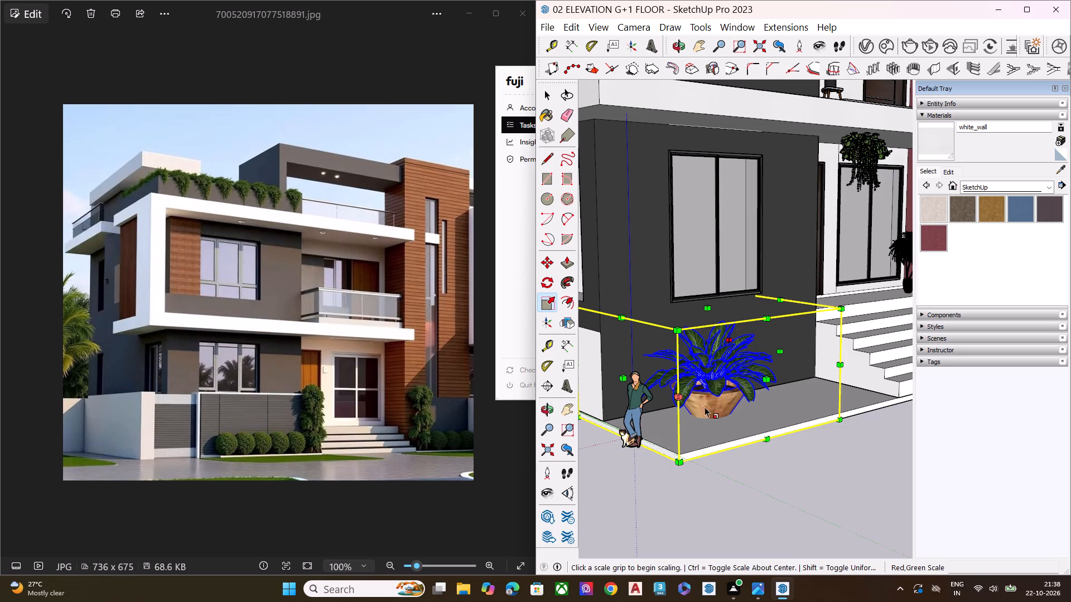
left_click(678, 462)
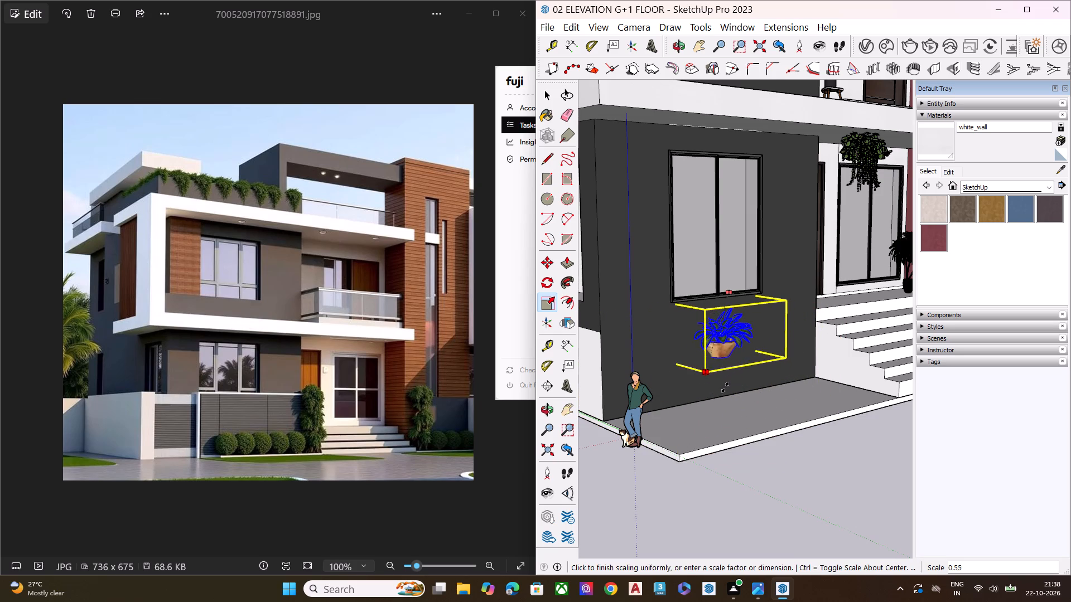
left_click(727, 388)
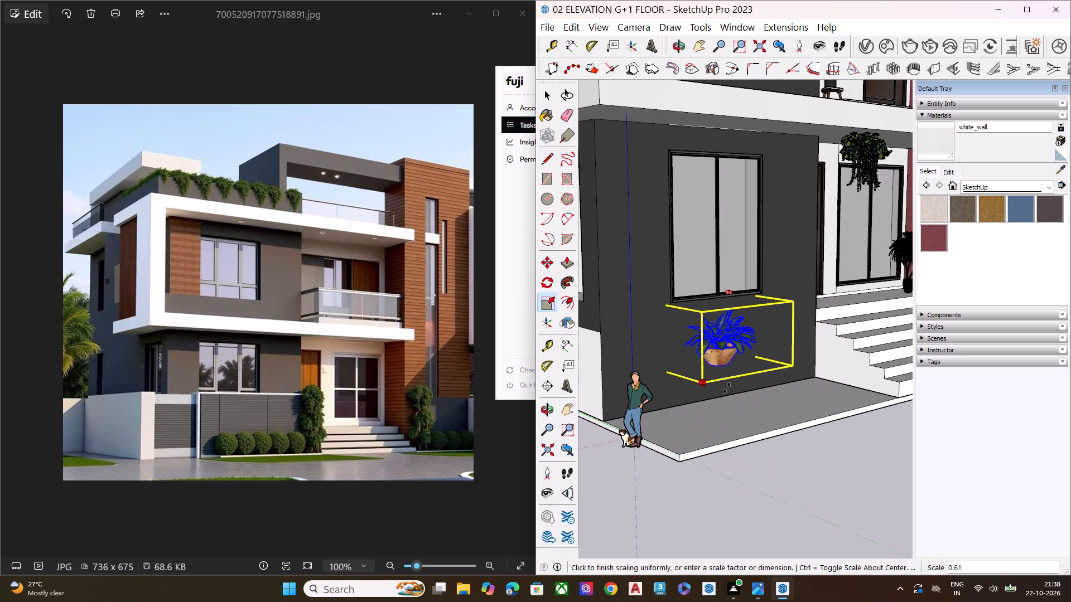
key("space")
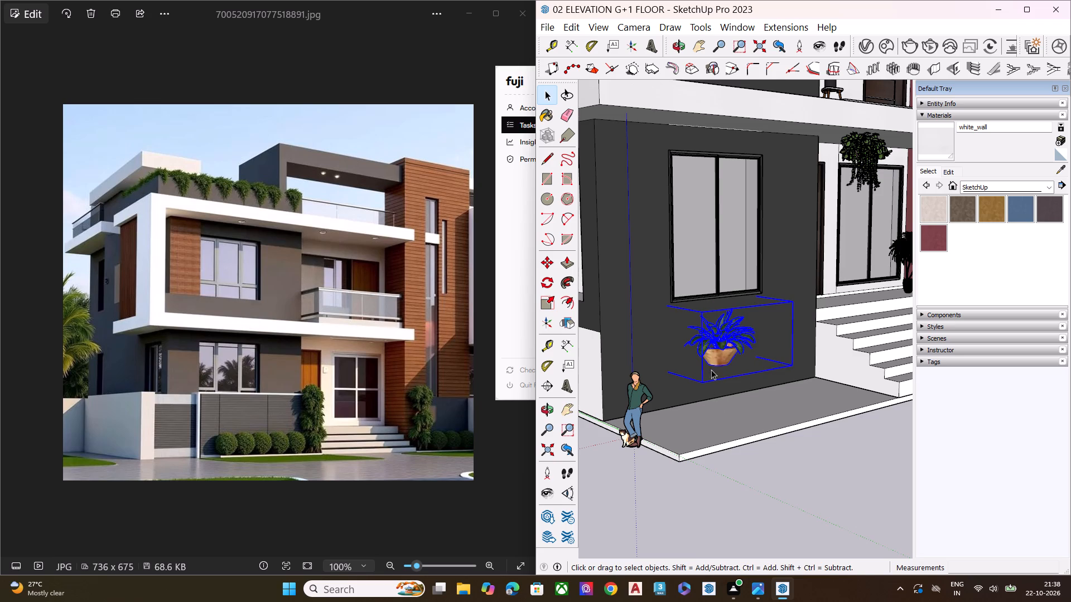
Move the reduced plant by its bounding box corner back to the plinth's outer front bottom corner.
key("m")
left_click(702, 384)
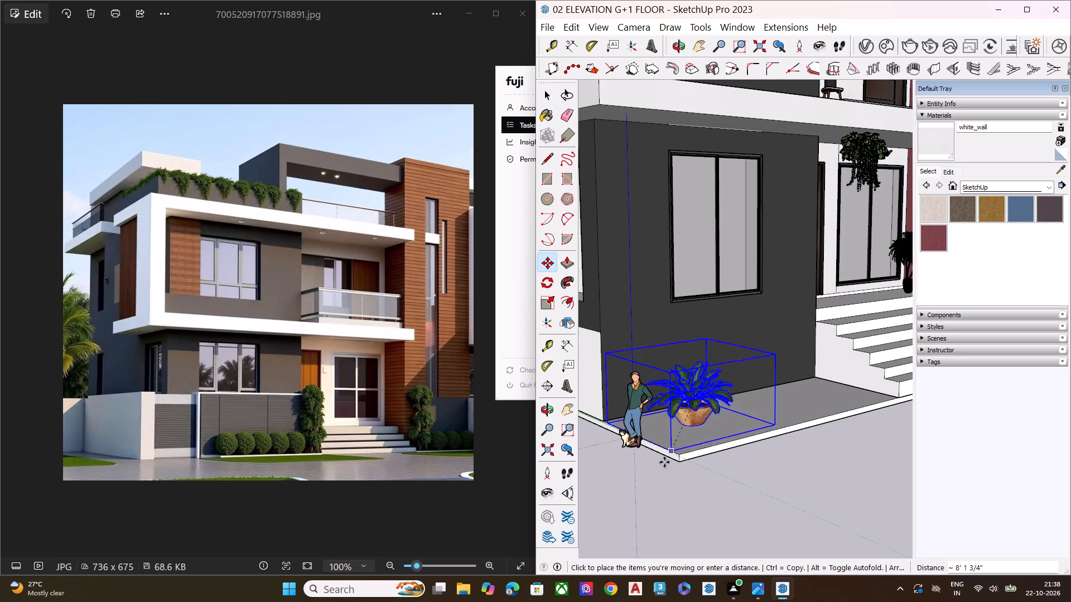
left_click(681, 461)
Stretch the potted plant vertically to about 1.33 times its height.
middle_click_drag(706, 445, 779, 436)
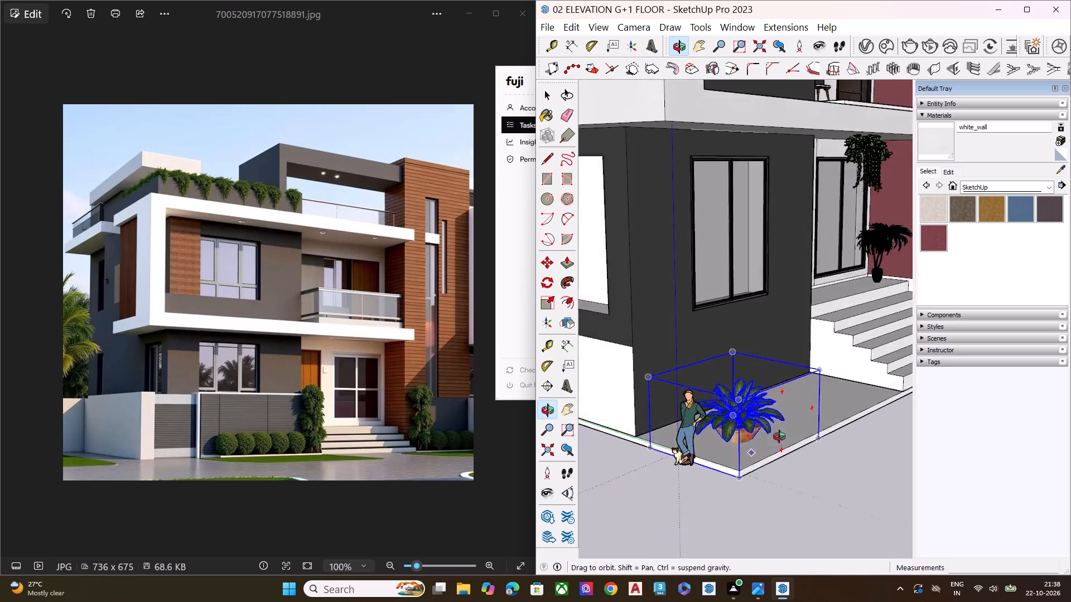
middle_click_drag(779, 436, 789, 412)
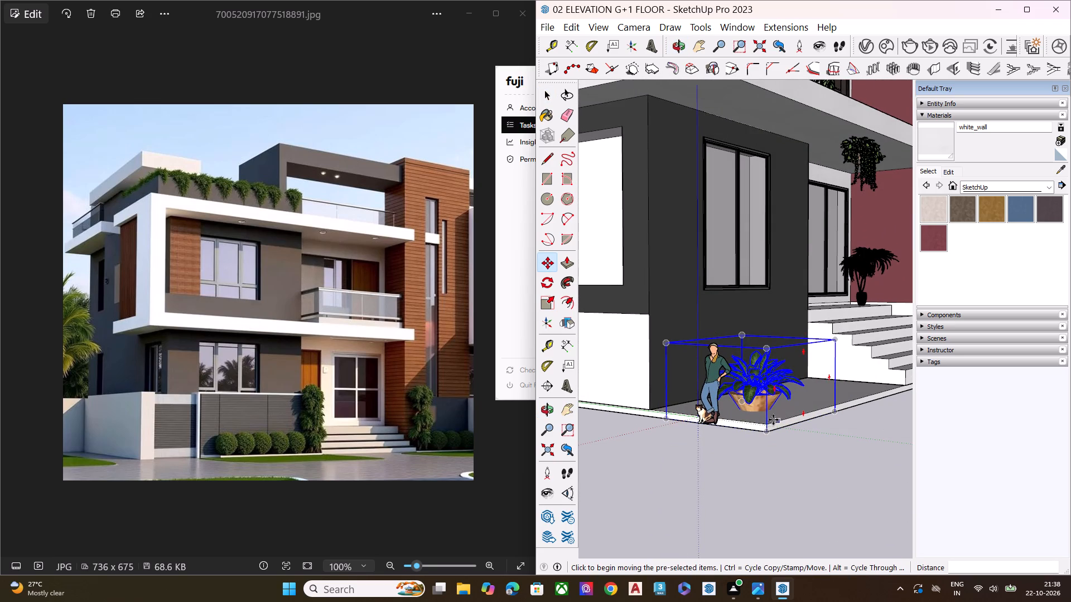
key("s")
scroll(763, 337, "up", 6)
left_click_drag(750, 344, 756, 313)
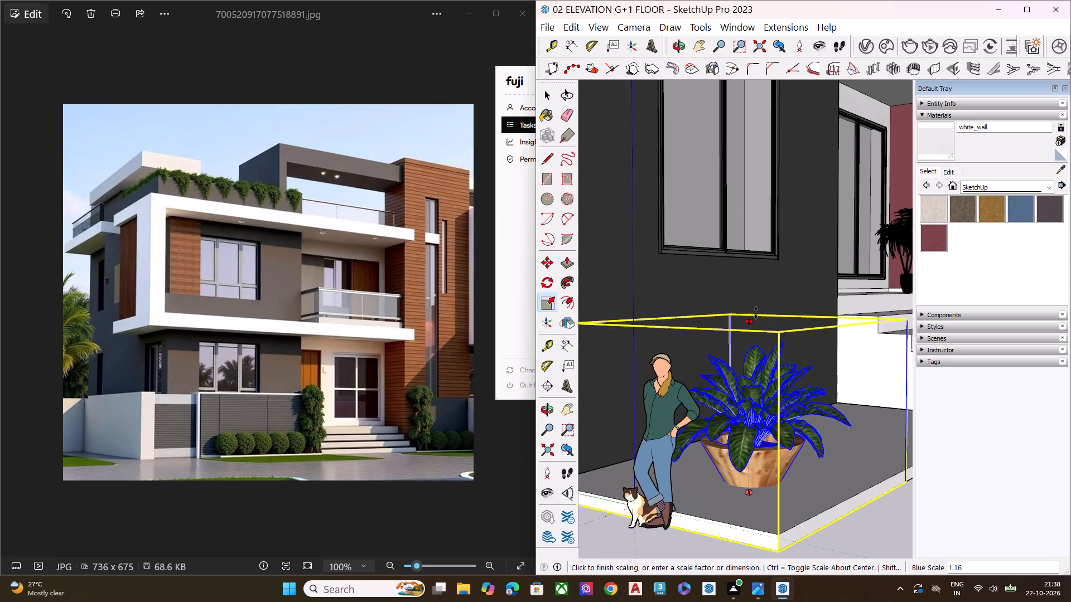
left_click_drag(756, 313, 759, 300)
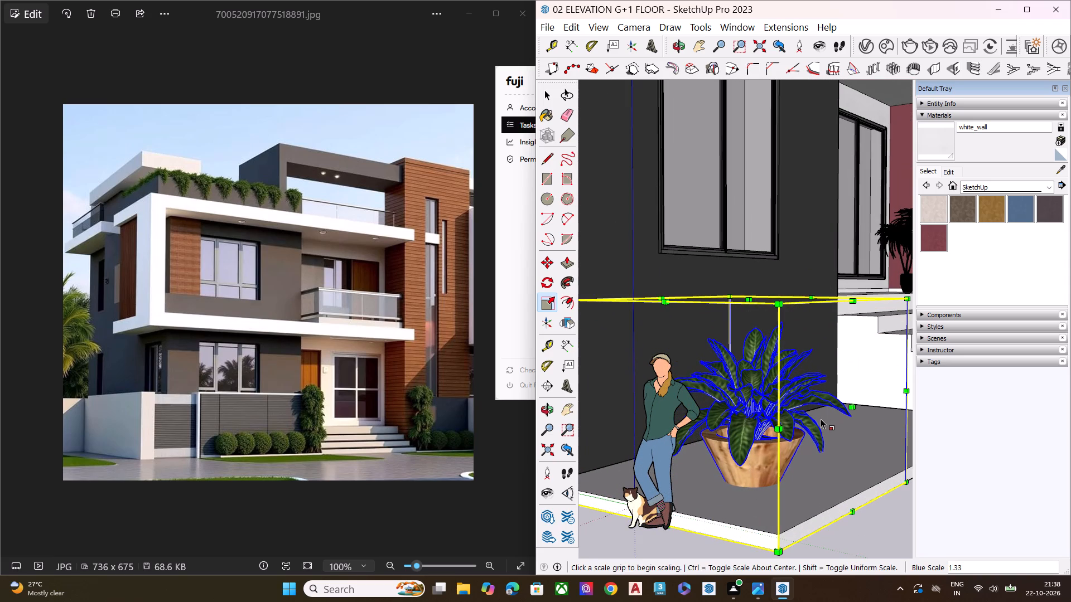
Move the stretched potted plant about 2' 11" along the plinth's short side, back from the front edge toward the dark wall.
middle_click_drag(816, 423, 774, 462)
scroll(701, 337, "down", 8)
middle_click_drag(723, 429, 730, 451)
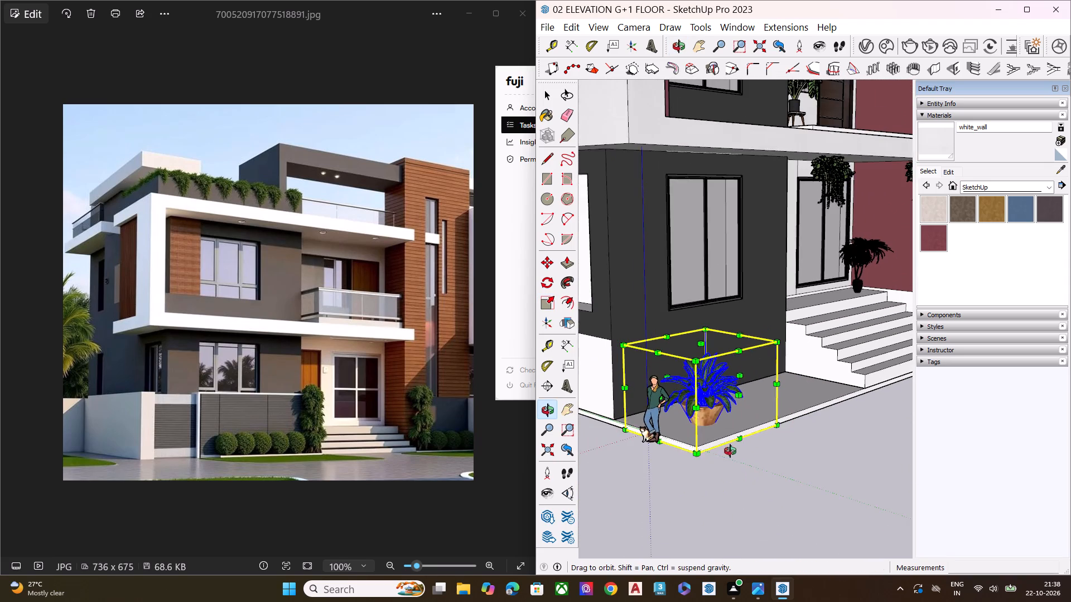
middle_click_drag(730, 451, 840, 528)
scroll(828, 526, "up", 6)
key("m")
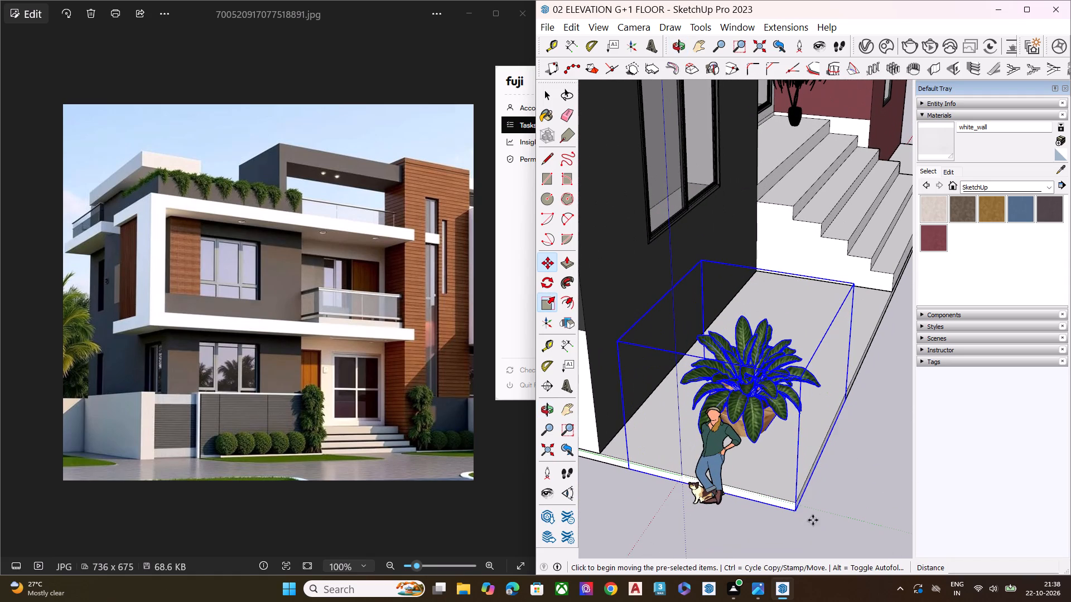
left_click(795, 511)
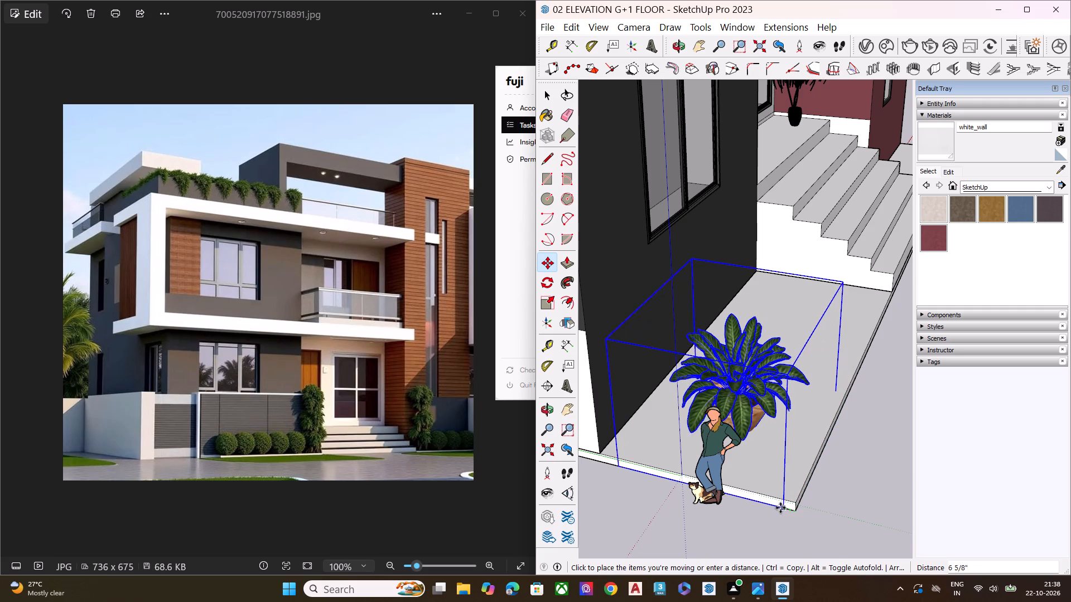
left_click(737, 497)
key("space")
Copy the potted plant about 4' along the red axis toward the entrance steps, starting a row below the ground-floor window.
middle_click_drag(801, 506, 707, 502)
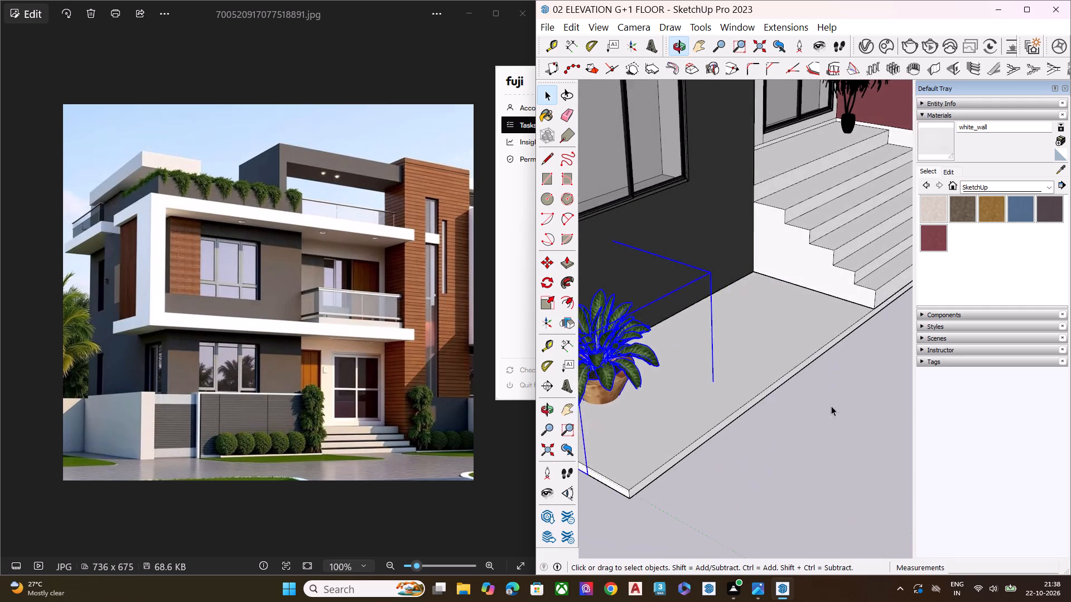
scroll(866, 423, "down", 2)
scroll(874, 429, "up", 1)
scroll(881, 436, "down", 2)
scroll(883, 440, "up", 3)
scroll(883, 440, "down", 2)
scroll(885, 443, "up", 1)
scroll(885, 443, "down", 3)
scroll(888, 457, "up", 1)
middle_click_drag(831, 457, 649, 439)
scroll(649, 439, "up", 1)
scroll(771, 409, "down", 10)
middle_click_drag(763, 456, 644, 437)
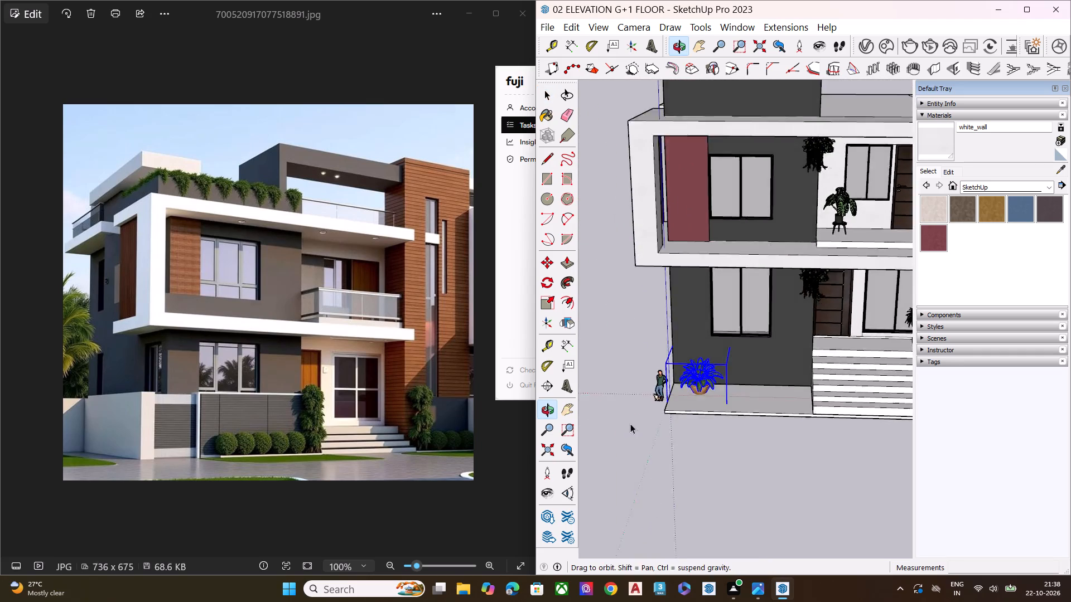
scroll(627, 419, "up", 7)
scroll(805, 386, "up", 7)
key("m")
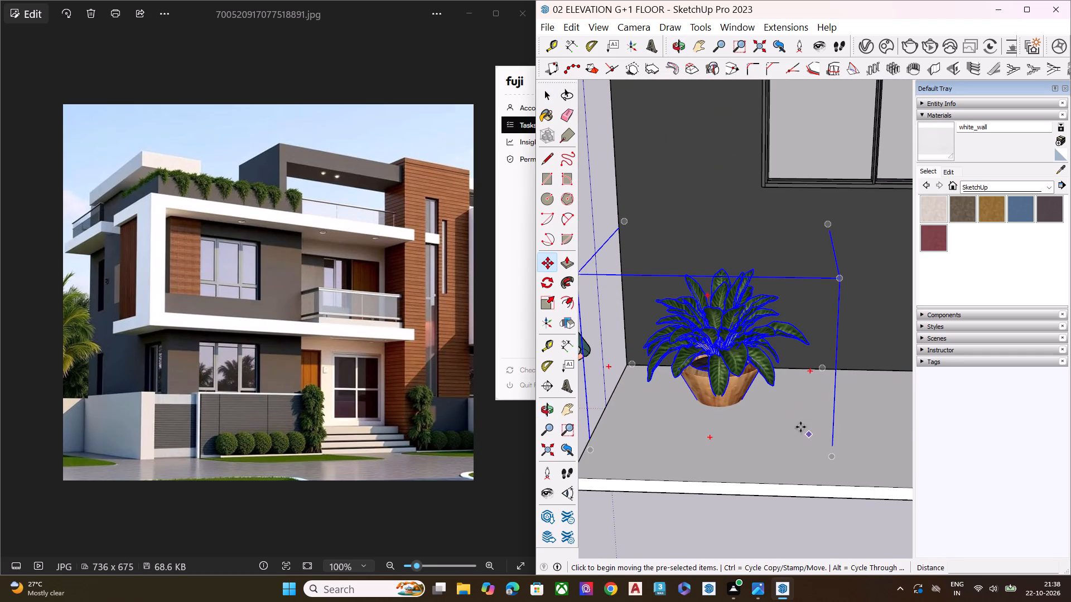
left_click(589, 449)
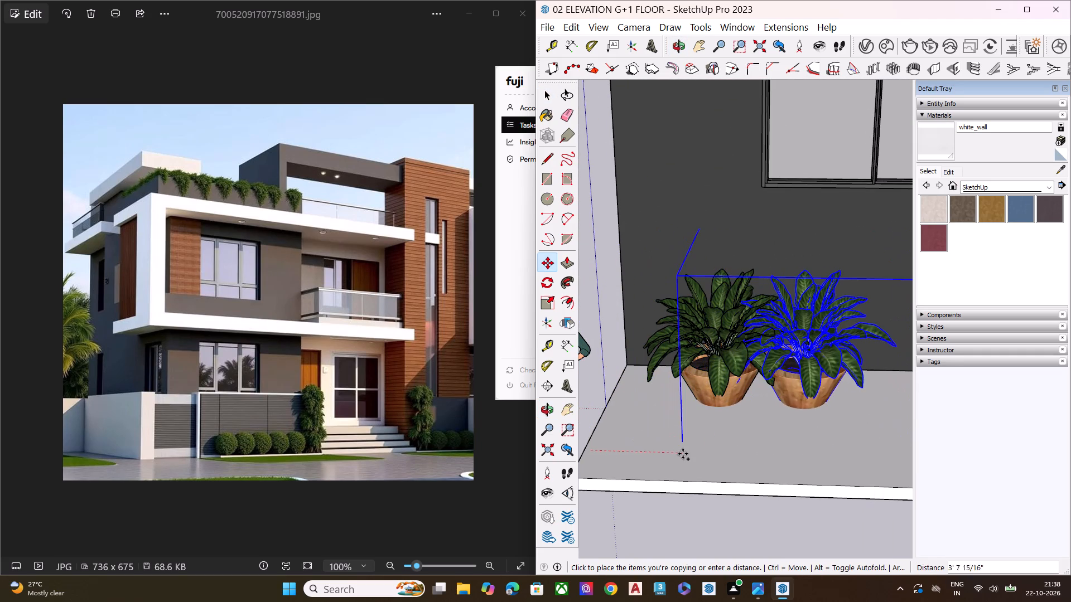
scroll(683, 454, "down", 3)
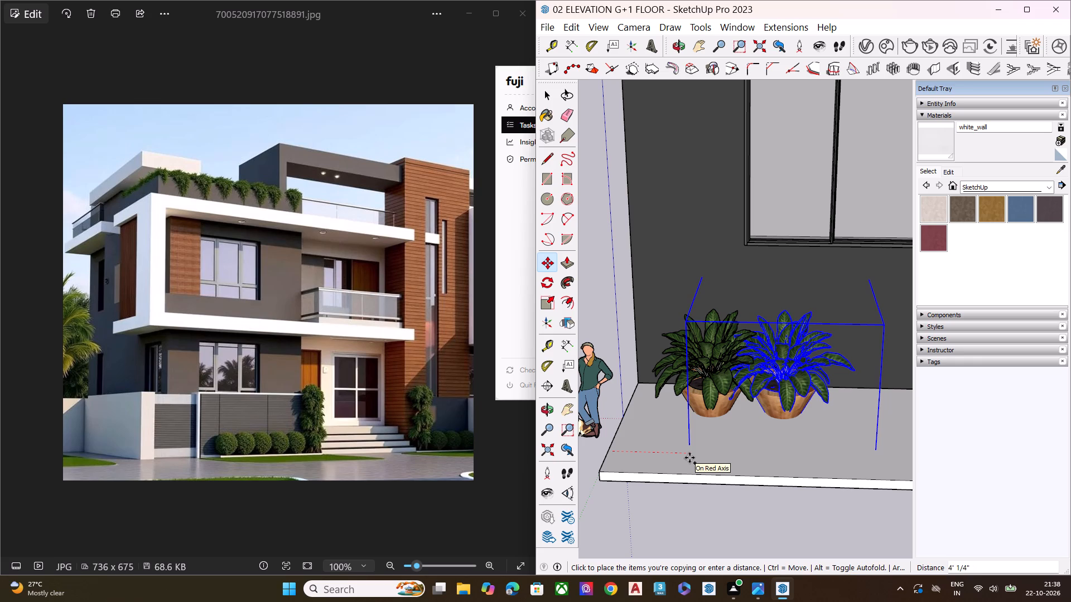
left_click(689, 458)
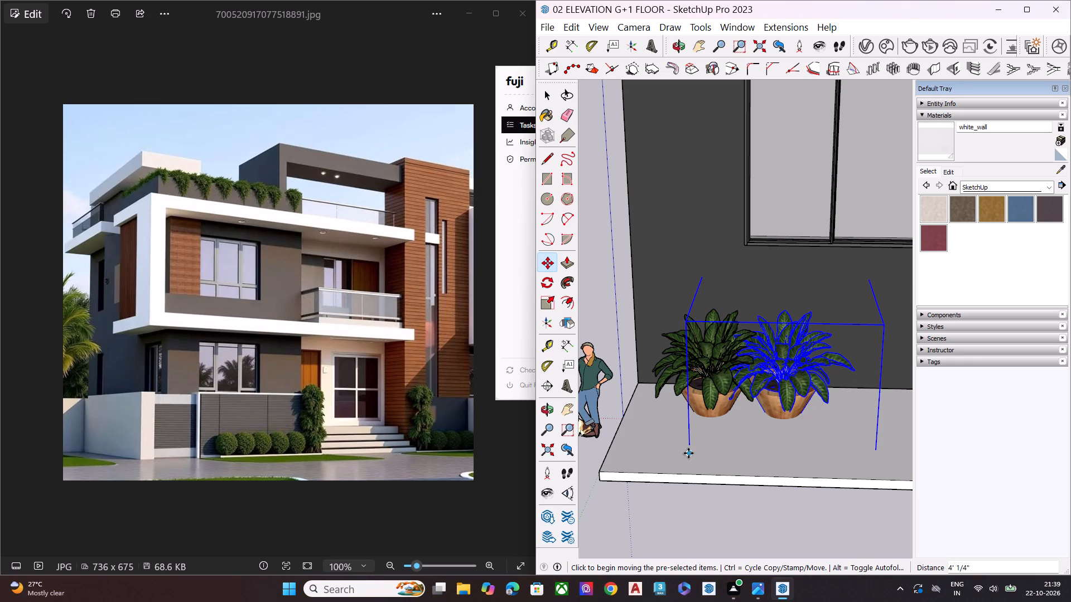
Copy the second potted plant about 4' 6" along the red axis to add a third to the row.
left_click(688, 453)
scroll(686, 454, "down", 1)
scroll(686, 454, "up", 2)
scroll(686, 454, "down", 5)
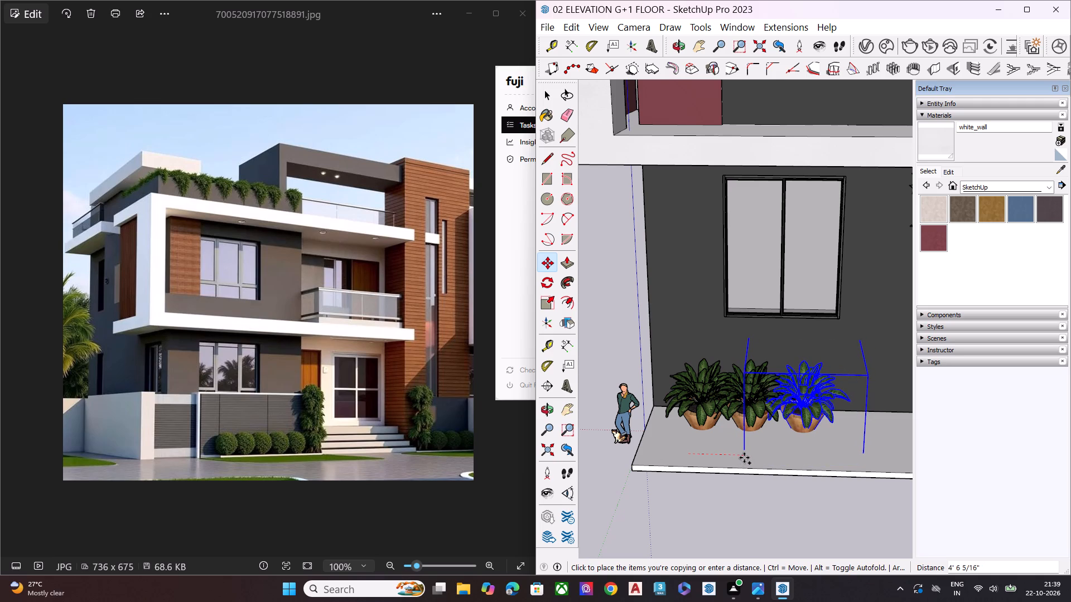
left_click(744, 458)
Copy the third potted plant along the red axis toward the entrance steps to add a fourth to the row.
middle_click_drag(760, 464, 741, 438)
scroll(741, 438, "up", 5)
scroll(741, 438, "down", 1)
scroll(741, 438, "up", 1)
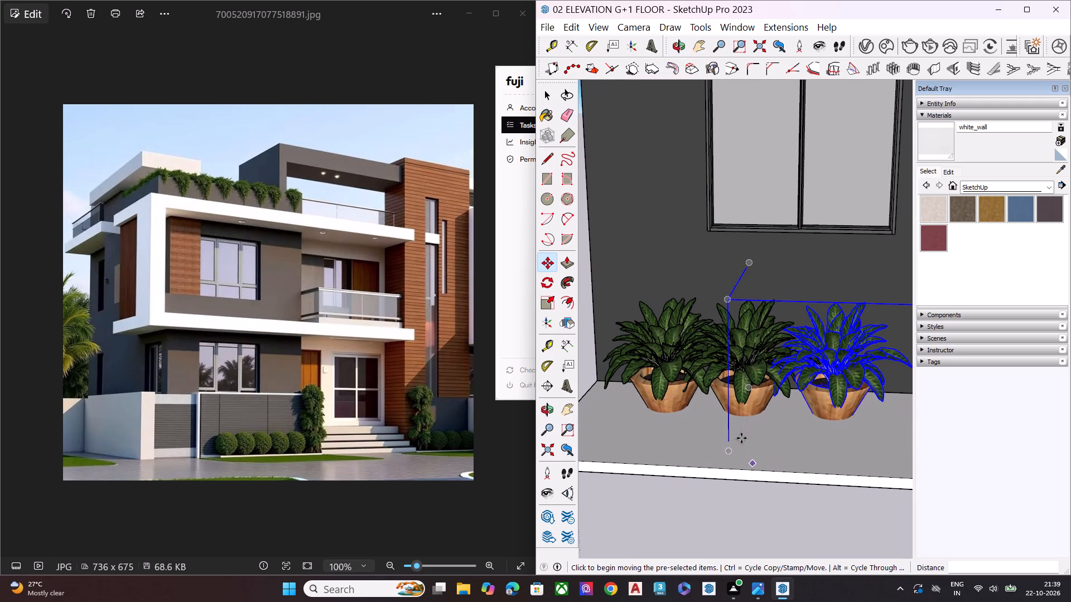
left_click(728, 452)
scroll(720, 455, "down", 5)
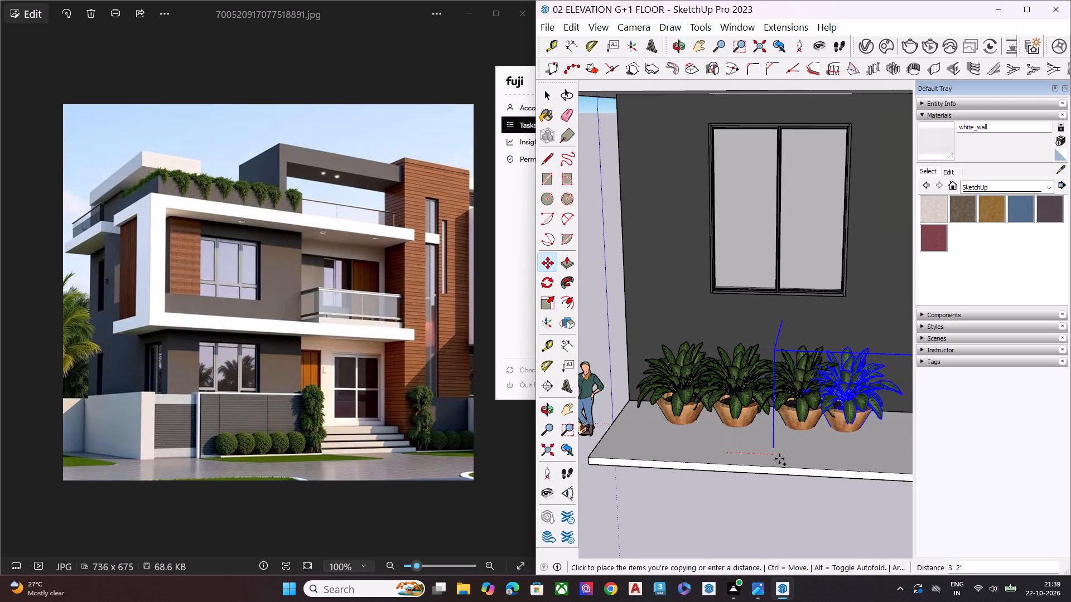
left_click(787, 460)
Copy the fourth potted plant about 3' 10" along the red axis, placing the fifth beside the entrance steps.
scroll(621, 436, "down", 5)
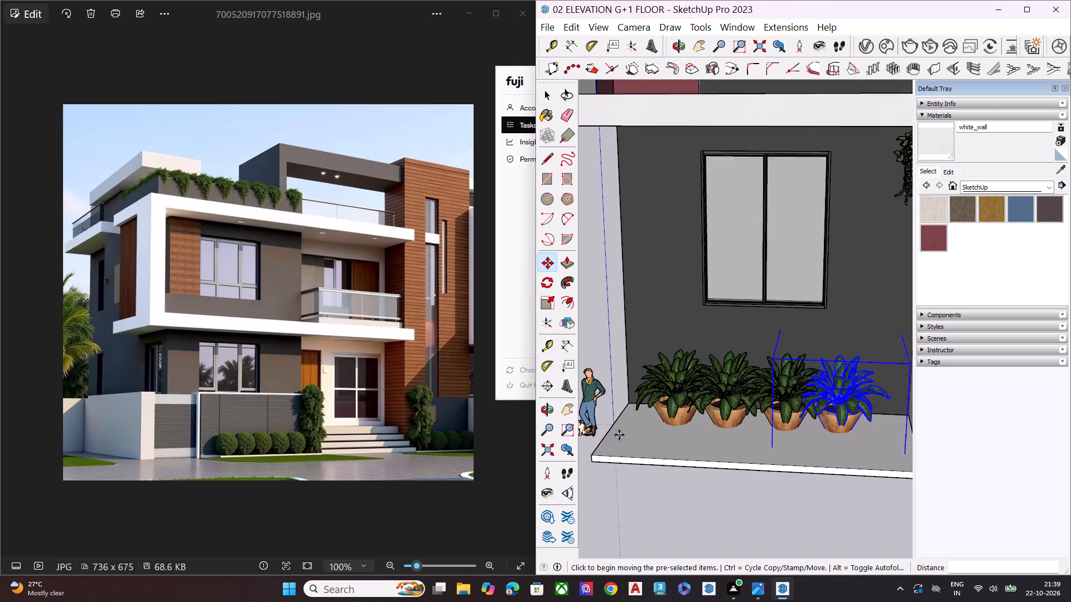
scroll(619, 435, "down", 3)
scroll(768, 458, "up", 3)
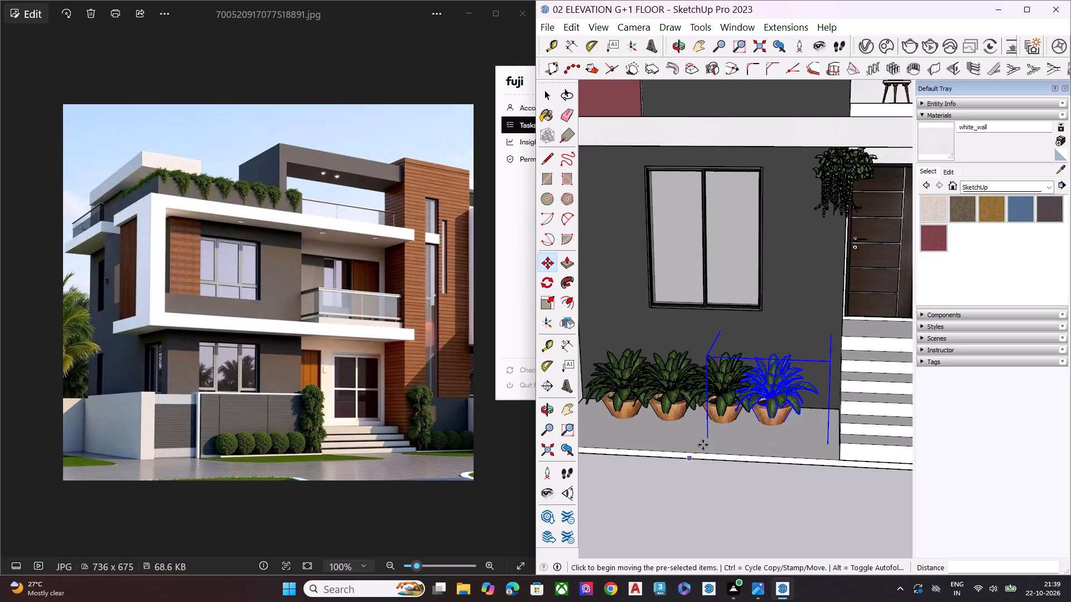
left_click(707, 444)
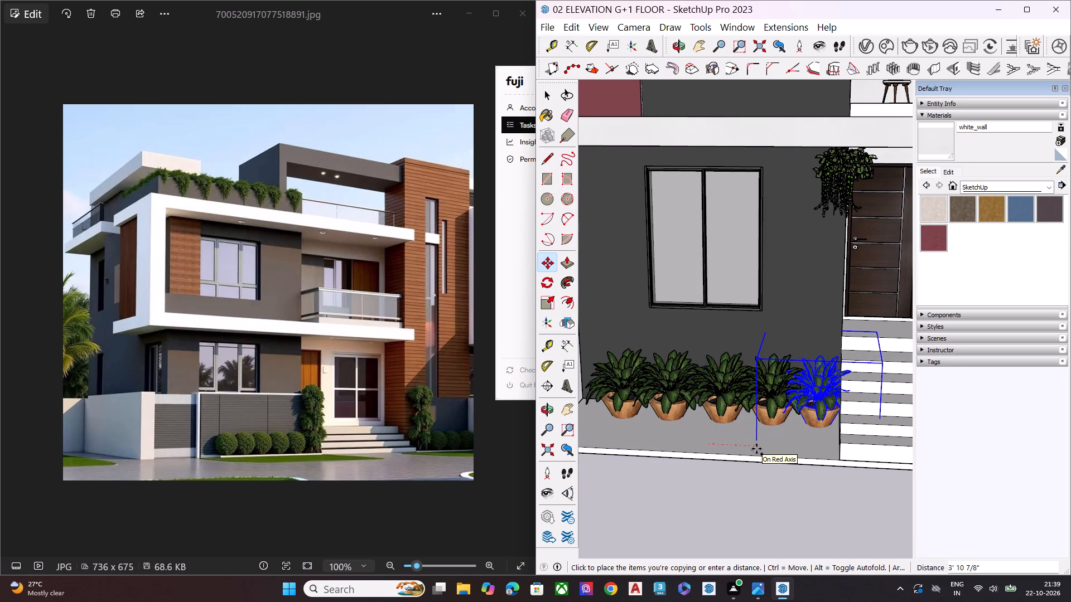
left_click(755, 449)
key("space")
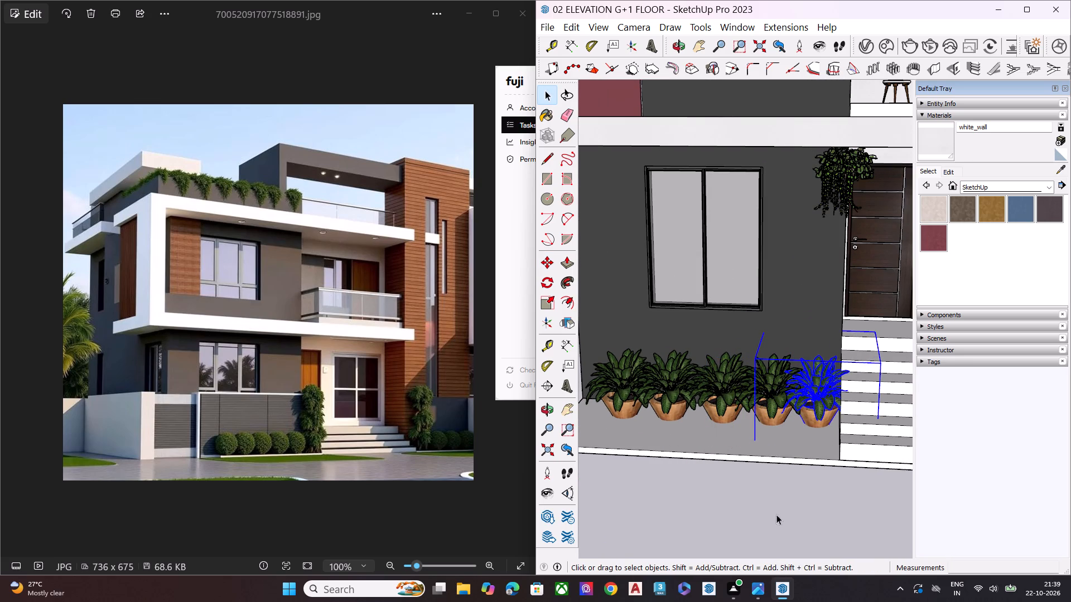
Select all five potted plants and move the row about 1' 6" along the red axis away from the entrance steps.
left_click(776, 514)
left_click(822, 415, "ctrl")
left_click(771, 409, "ctrl")
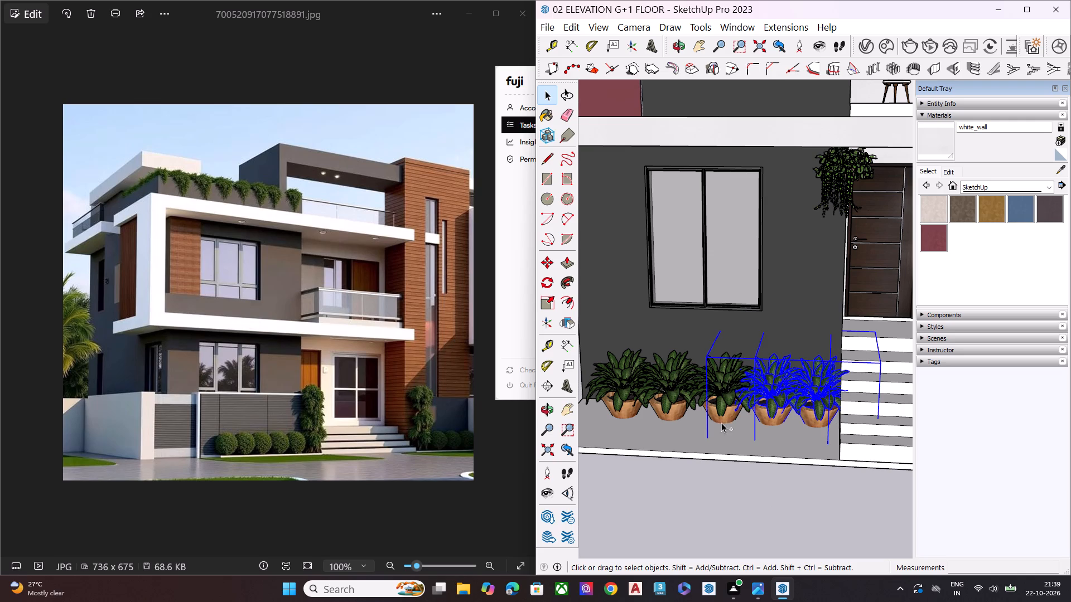
left_click(718, 414, "ctrl")
left_click(677, 412, "ctrl")
left_click(634, 401, "ctrl")
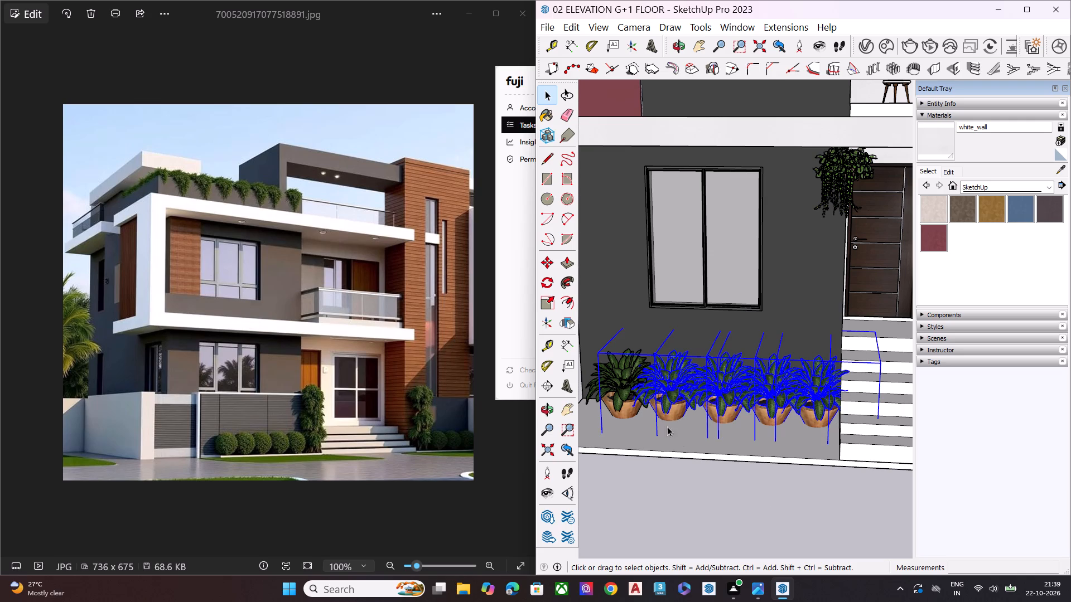
left_click(631, 405, "ctrl")
left_click(623, 387, "ctrl")
scroll(712, 459, "down", 1)
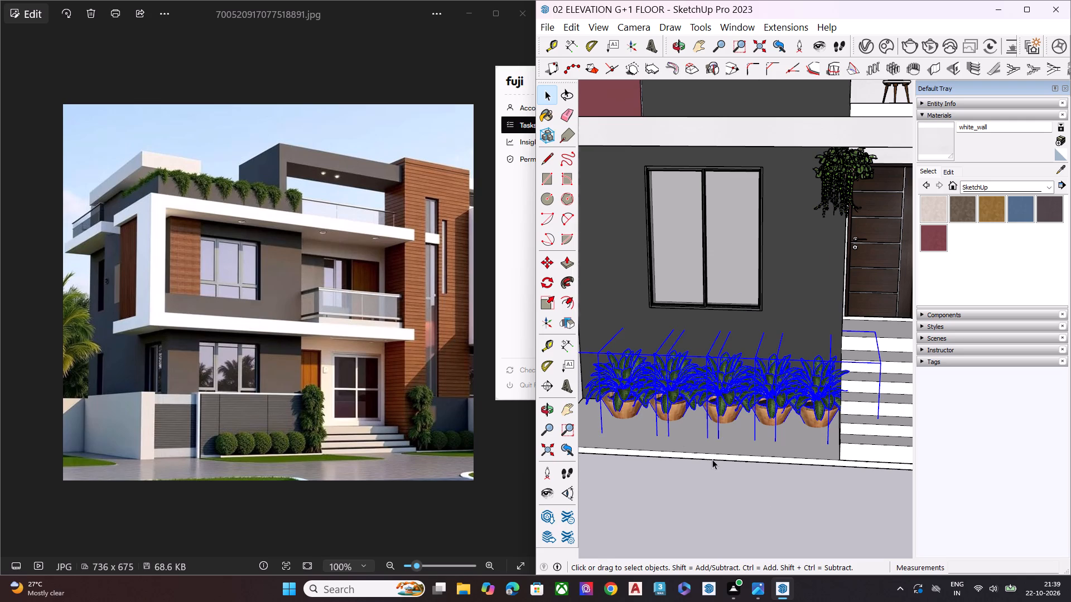
scroll(712, 459, "down", 1)
key("m")
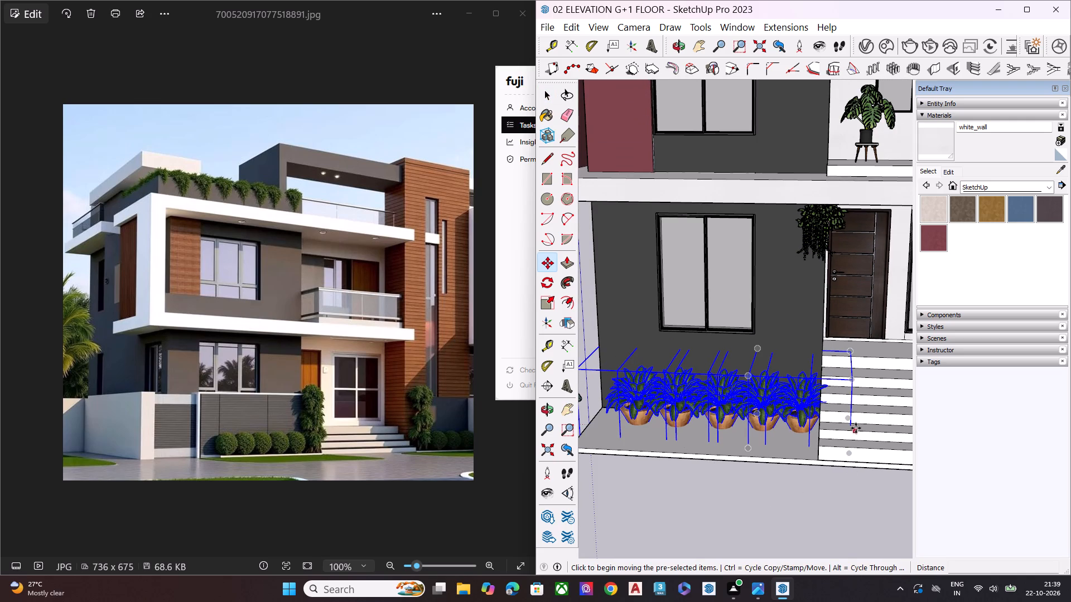
scroll(846, 393, "up", 4)
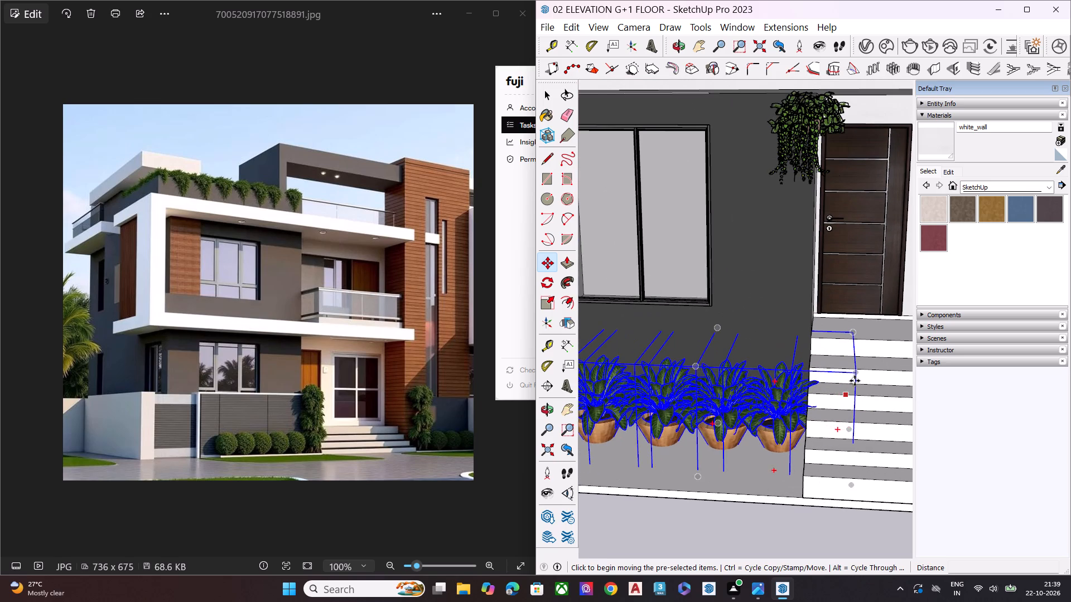
left_click(855, 371)
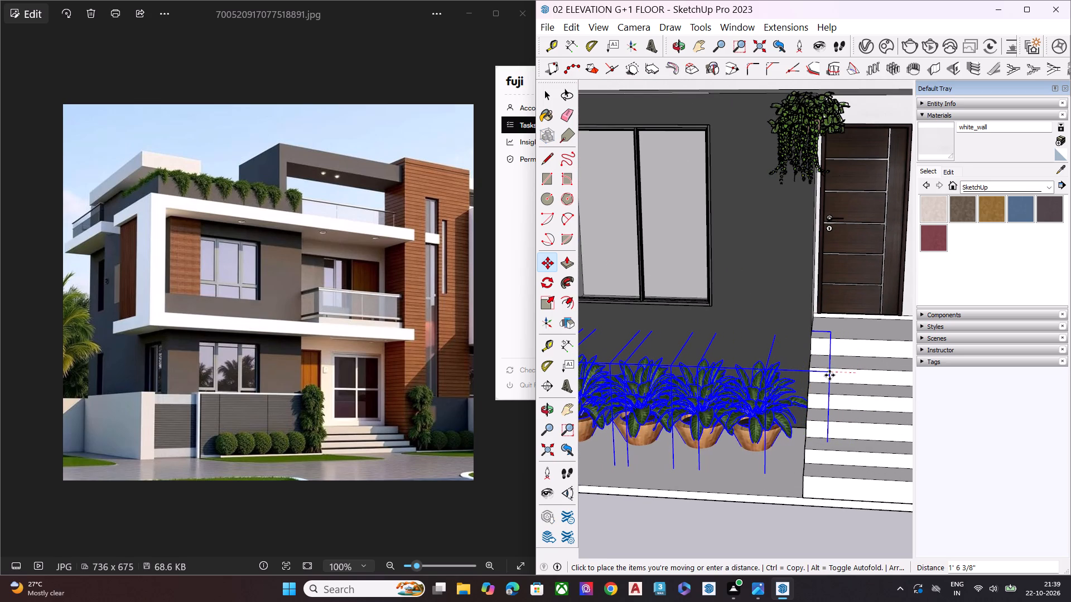
left_click(829, 375)
key("space")
Make the five selected potted plants into a single group.
scroll(710, 400, "down", 6)
middle_click_drag(760, 480, 772, 463)
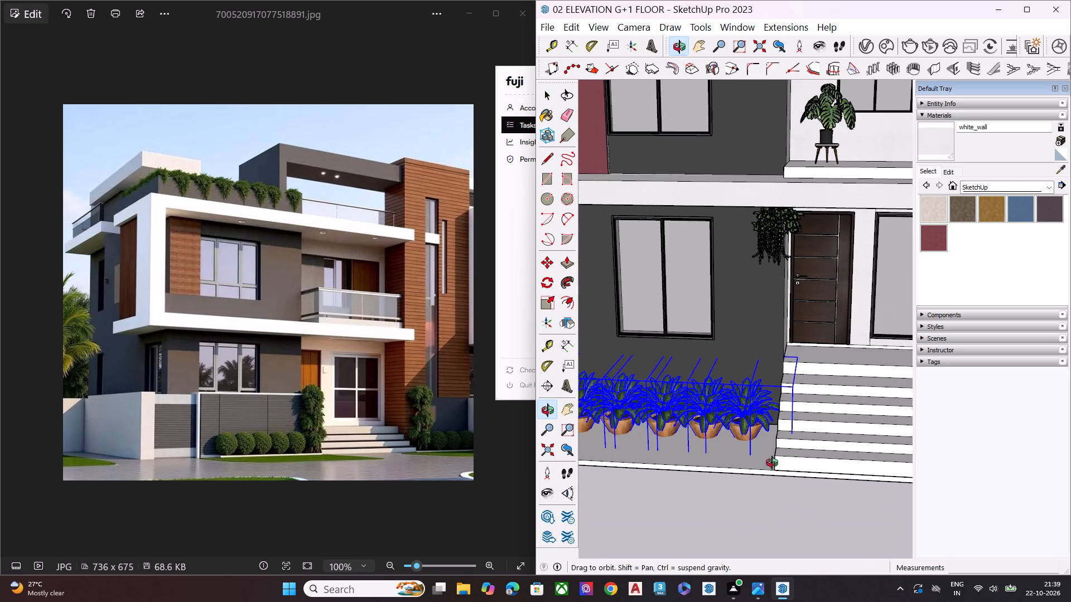
middle_click_drag(772, 463, 773, 458)
right_click(710, 399)
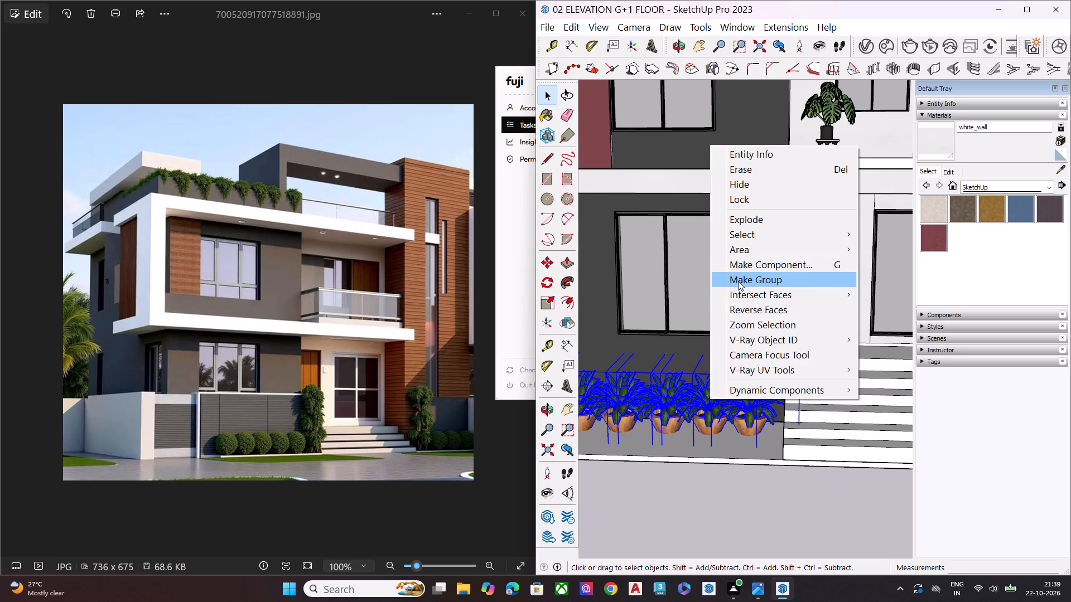
left_click(739, 281)
Copy the potted plant group about 38' along the red axis onto the plinth in front of the red tower wall.
key("m")
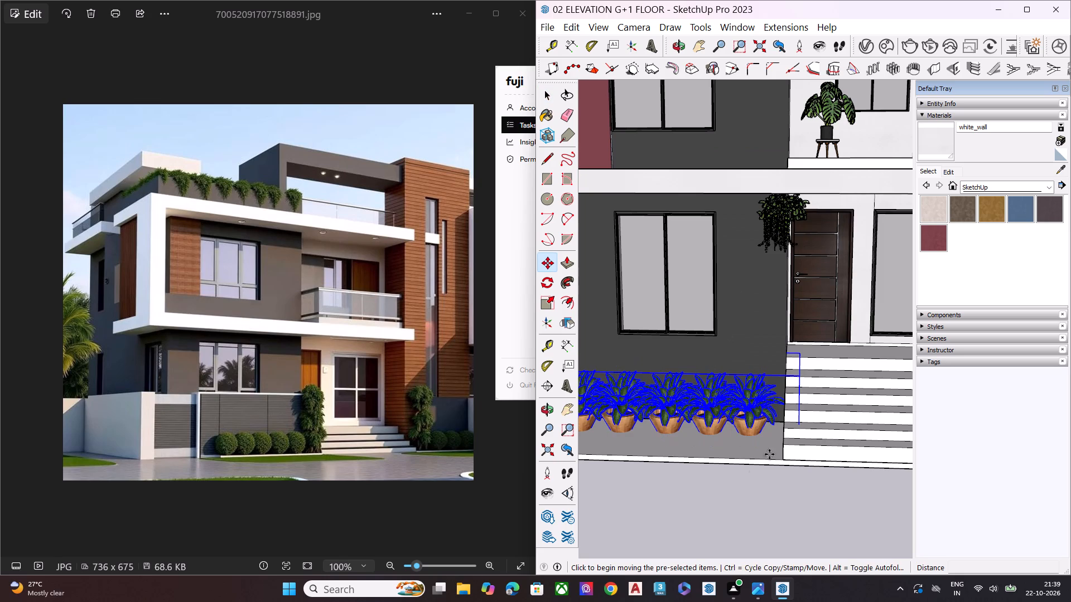
left_click(798, 457)
scroll(699, 452, "down", 12)
scroll(650, 452, "up", 1)
scroll(642, 452, "down", 2)
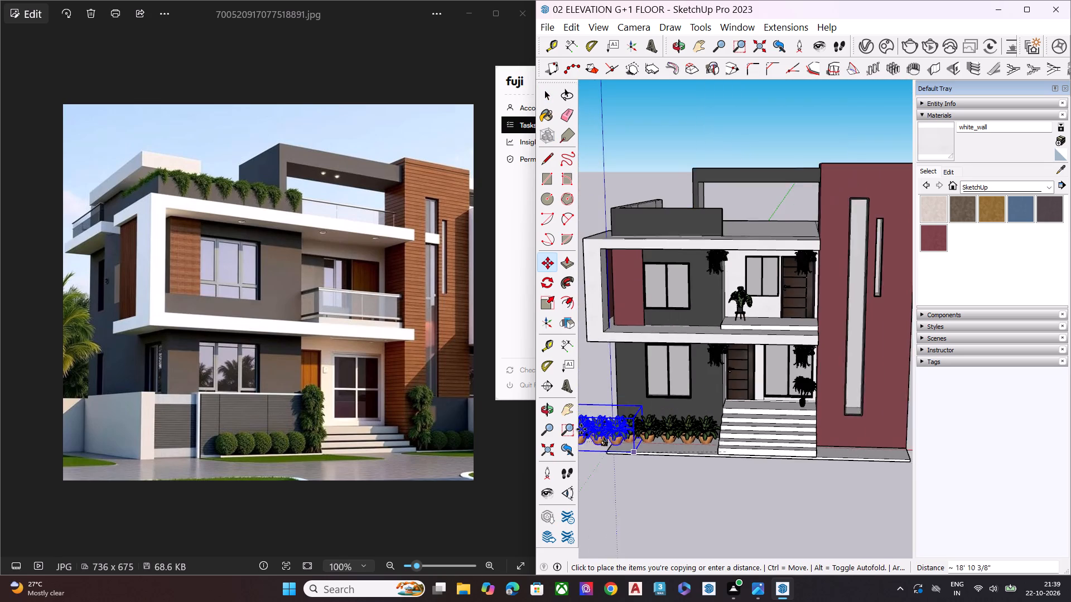
scroll(570, 426, "down", 5)
scroll(798, 445, "up", 3)
scroll(825, 452, "down", 1)
scroll(829, 454, "up", 3)
middle_click_drag(894, 455, 831, 449)
scroll(871, 462, "up", 7)
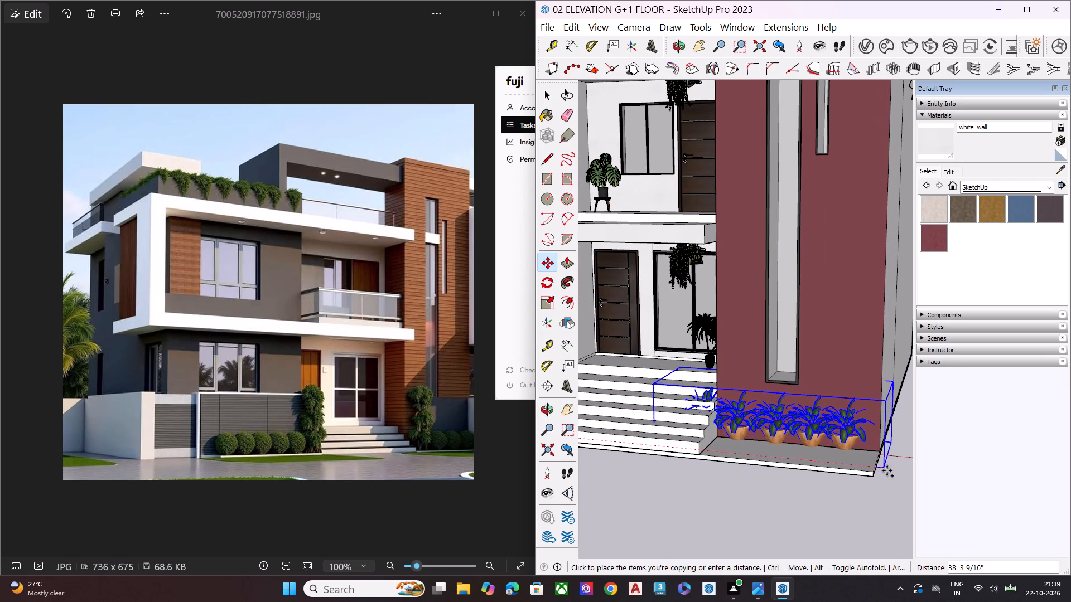
left_click(895, 471)
scroll(749, 477, "down", 2)
scroll(745, 480, "up", 1)
scroll(742, 482, "down", 3)
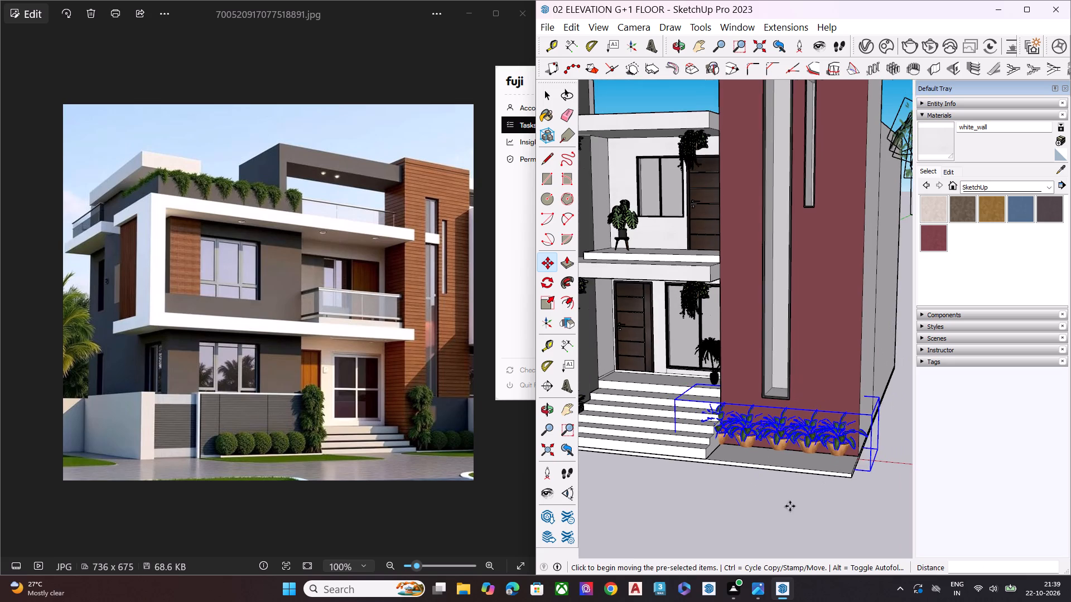
Move the copied plant group about 3' 6" forward along the green axis so the pots clear the red tower wall.
middle_click_drag(790, 506, 599, 581)
scroll(699, 456, "down", 7)
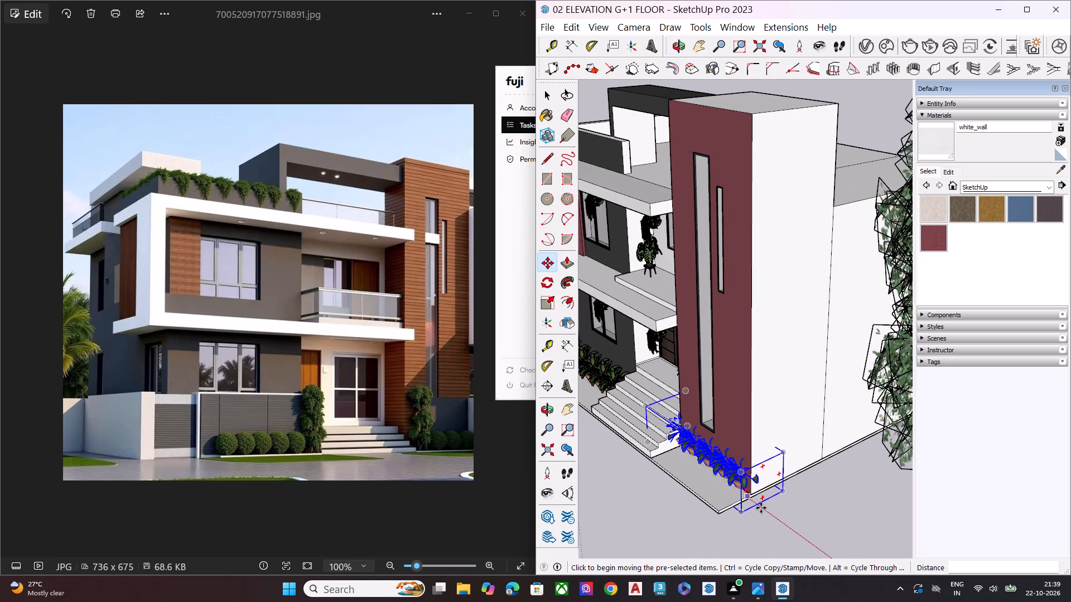
middle_click_drag(761, 508, 652, 448)
scroll(652, 448, "up", 3)
scroll(652, 448, "down", 2)
scroll(652, 448, "up", 3)
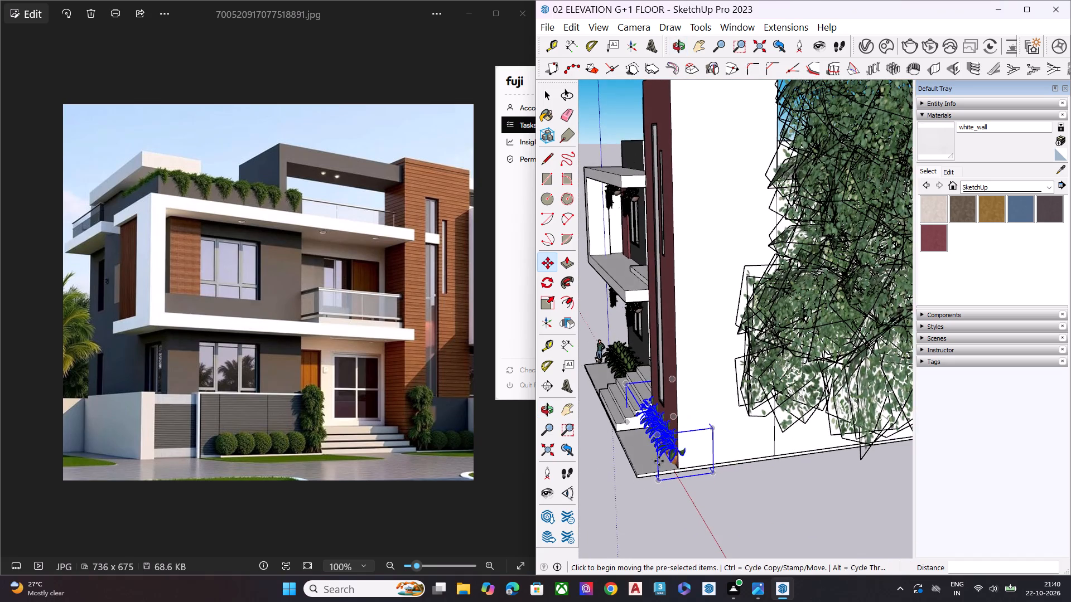
scroll(659, 461, "up", 3)
scroll(754, 504, "up", 6)
scroll(714, 470, "up", 4)
scroll(721, 464, "down", 1)
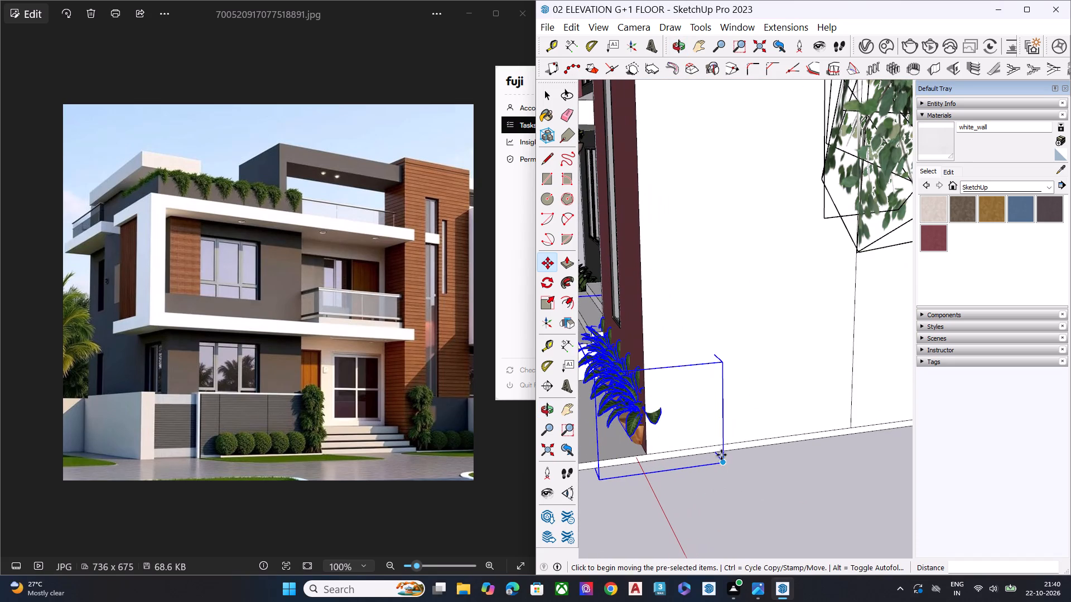
left_click(723, 449)
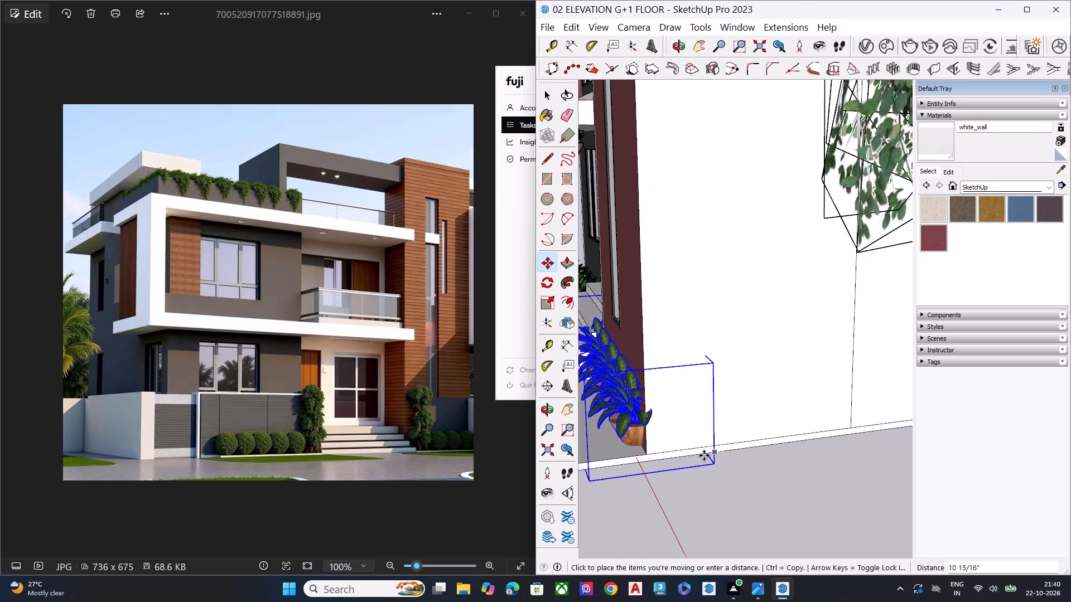
left_click(676, 458)
key("space")
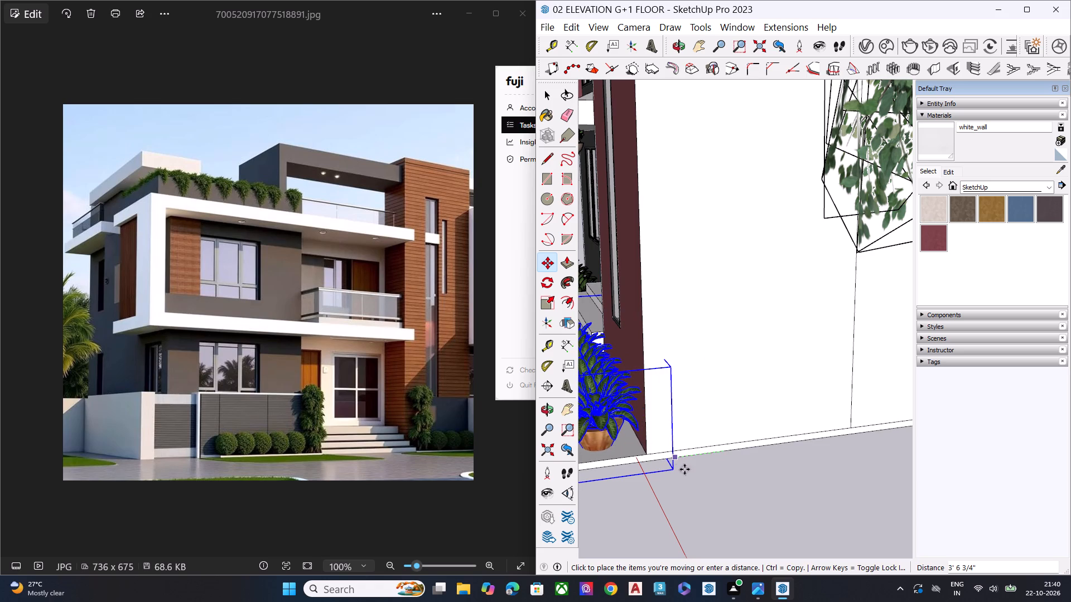
left_click(713, 496)
scroll(731, 499, "down", 4)
scroll(735, 502, "up", 2)
scroll(736, 502, "down", 2)
middle_click_drag(648, 493, 781, 437)
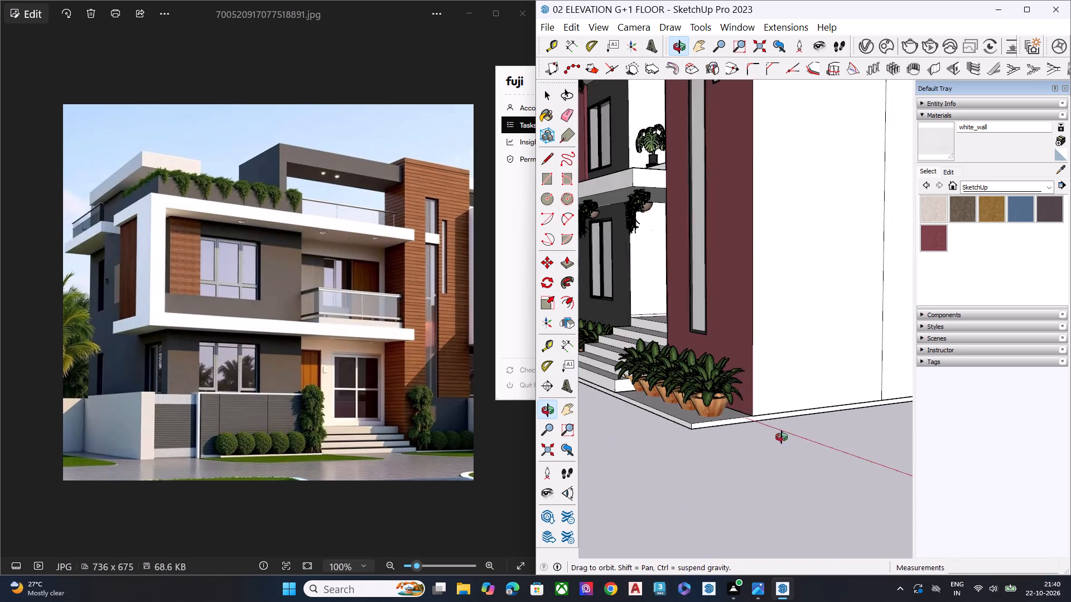
Explode the copied potted plant group in front of the red tower wall into separate plants.
middle_click_drag(781, 437, 806, 445)
scroll(672, 454, "down", 7)
scroll(783, 434, "up", 7)
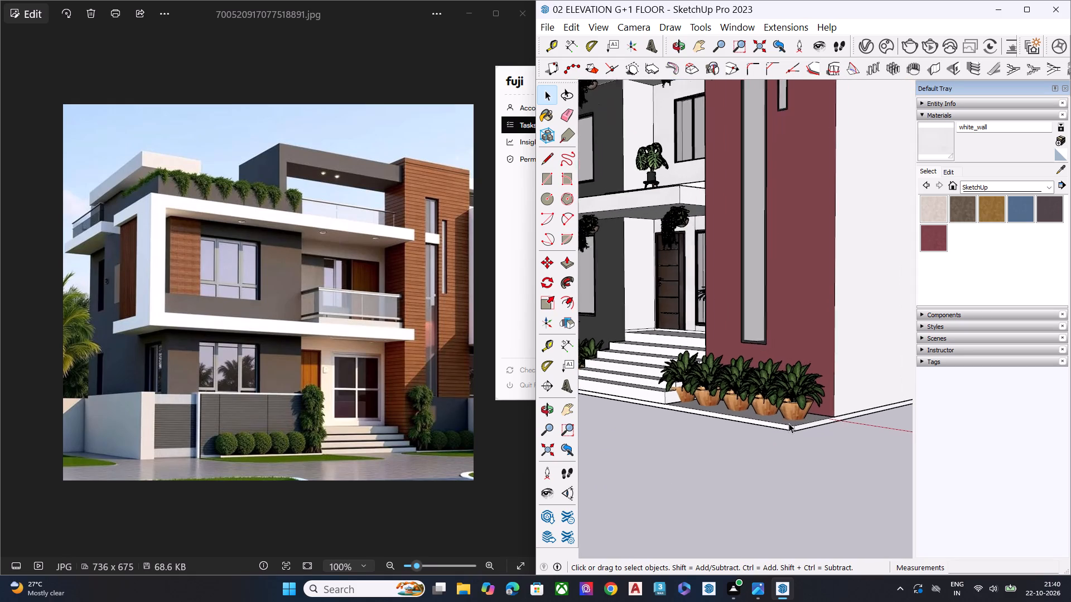
scroll(789, 423, "up", 4)
middle_click_drag(706, 420, 838, 496)
scroll(802, 462, "up", 6)
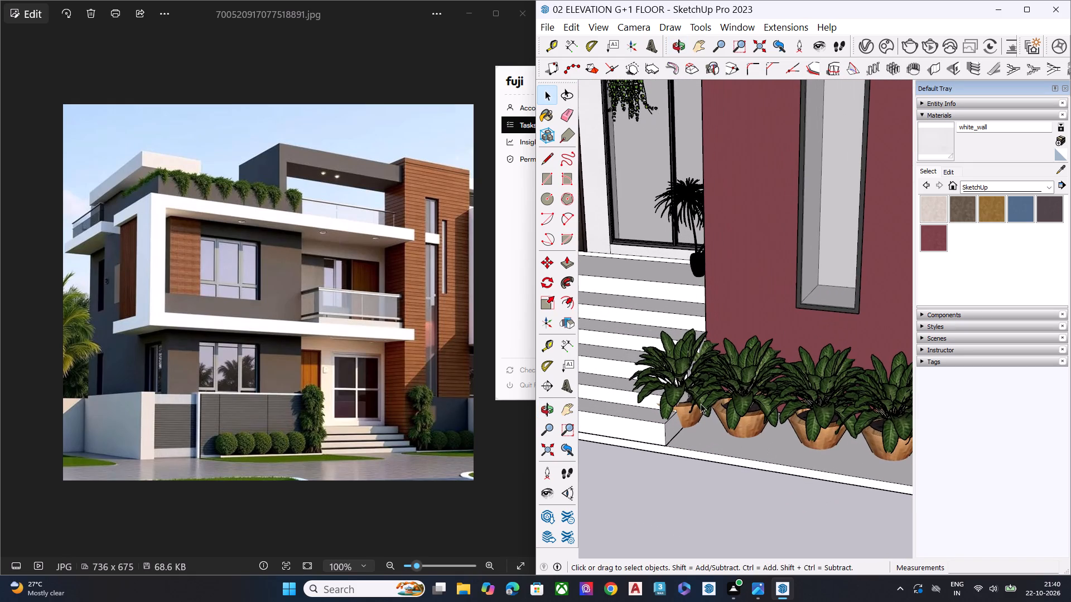
left_click(699, 404)
right_click(696, 406)
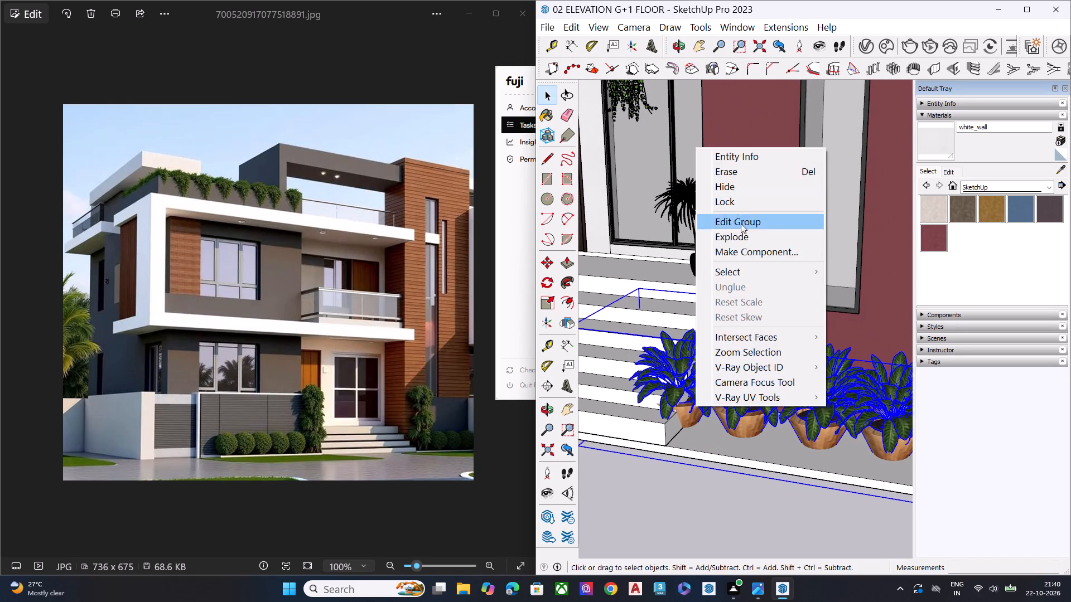
left_click(743, 236)
Delete the potted plant closest to the entrance steps from the row by the red tower wall.
left_click(684, 395)
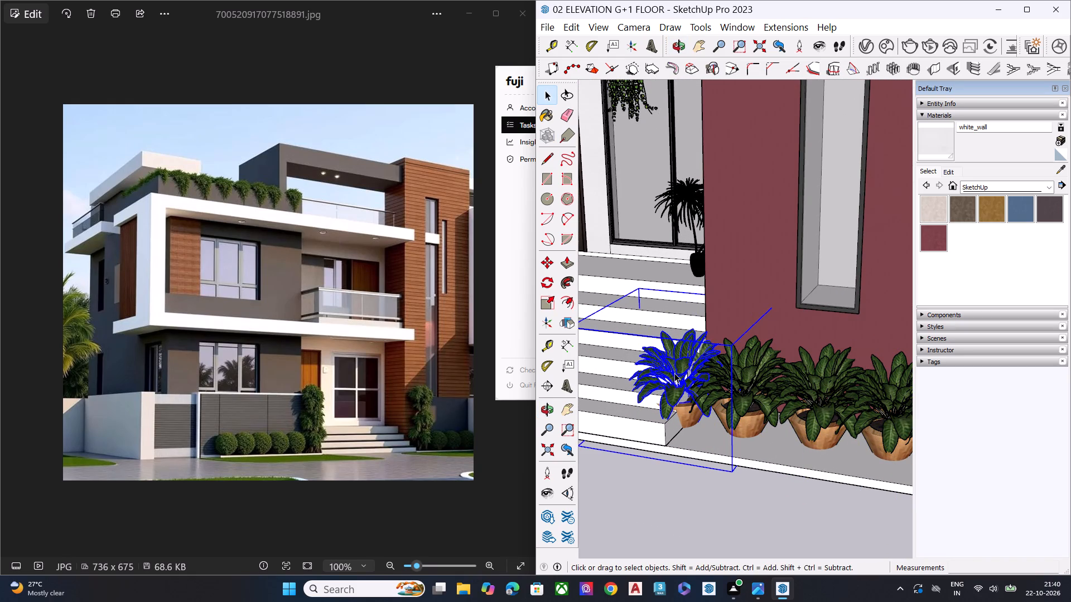
key("Delete")
Examine the potted plants beside the entrance steps and the overall front elevation from several angles.
scroll(675, 383, "down", 8)
middle_click_drag(694, 465, 710, 459)
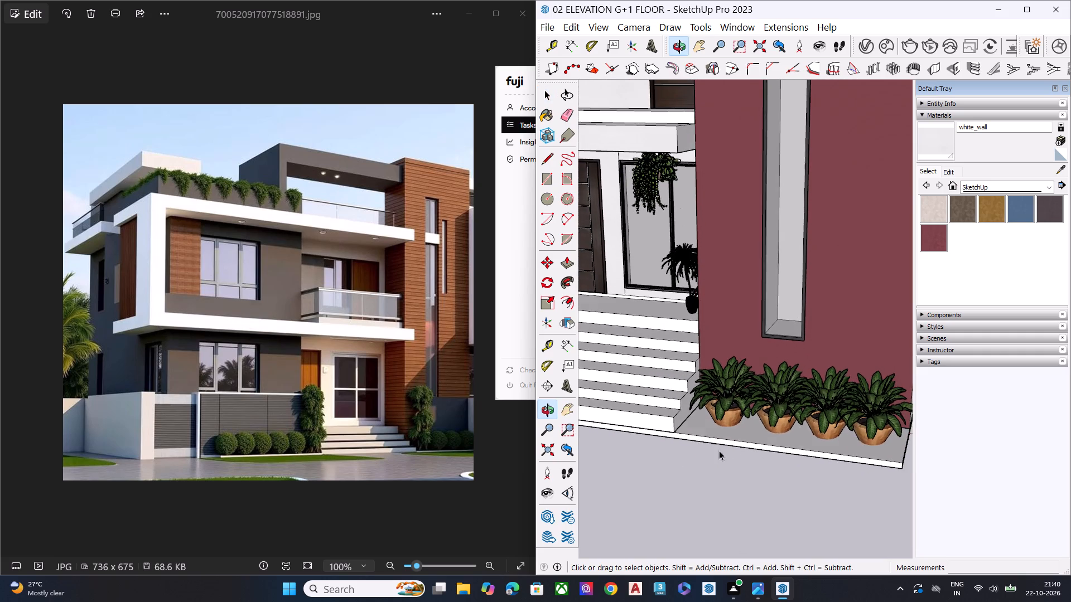
scroll(763, 427, "down", 7)
middle_click_drag(699, 456, 859, 408)
scroll(822, 412, "down", 8)
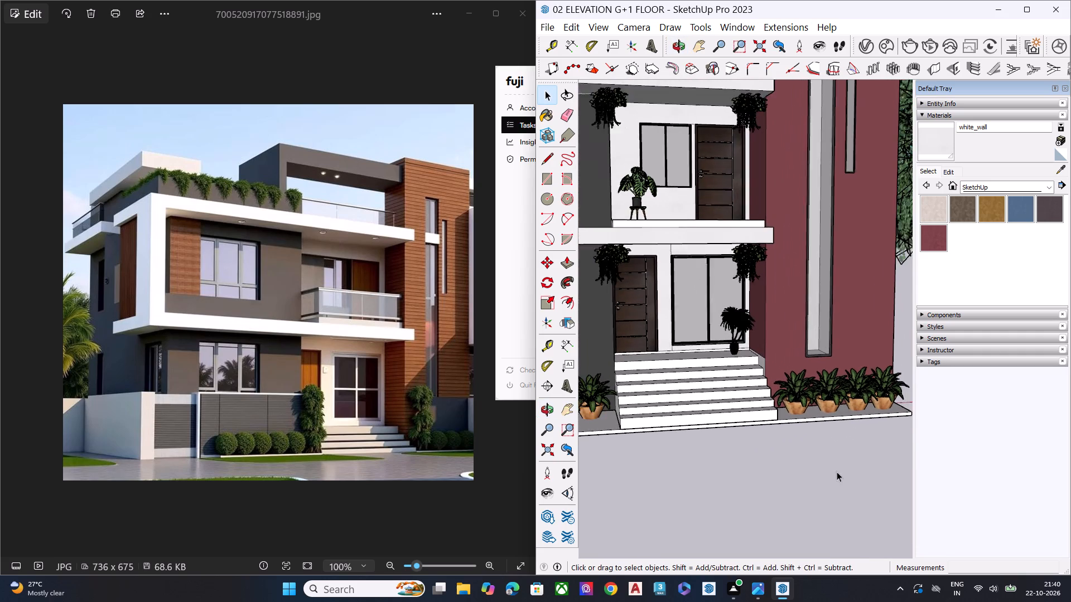
scroll(837, 472, "down", 3)
middle_click_drag(698, 460, 833, 382)
key("space")
scroll(766, 455, "down", 1)
scroll(766, 455, "up", 1)
scroll(766, 455, "down", 5)
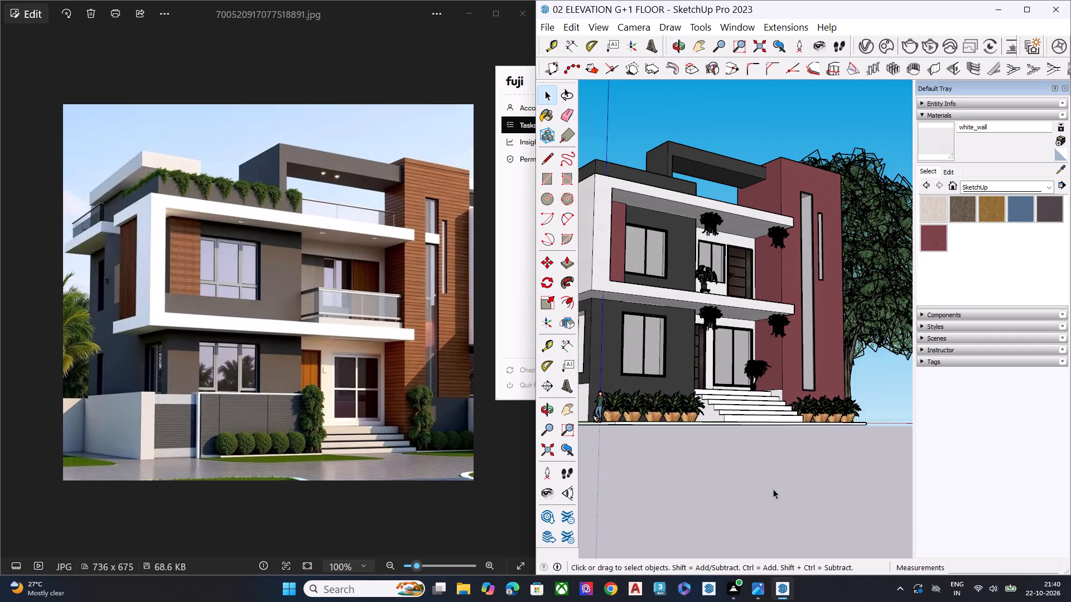
middle_click_drag(768, 451, 770, 497)
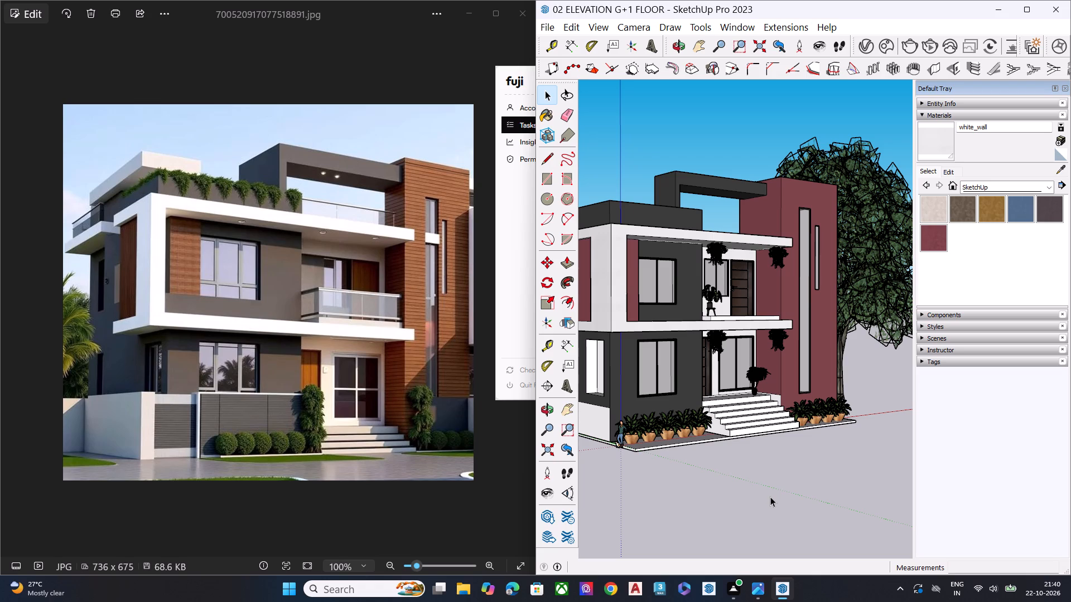
scroll(794, 440, "down", 4)
middle_click_drag(794, 477, 741, 429)
scroll(678, 412, "up", 2)
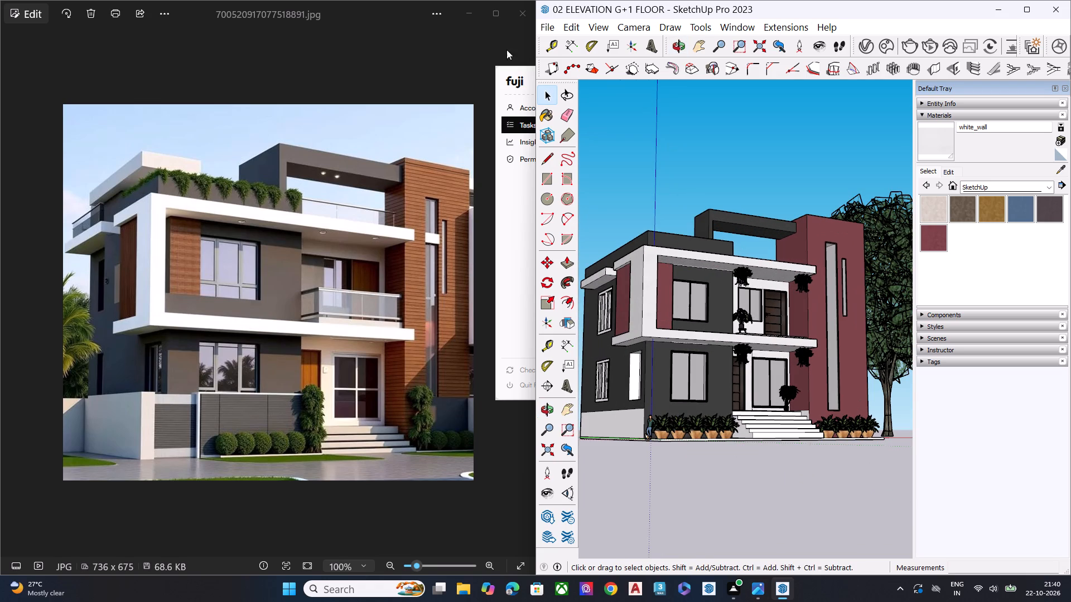
Start a file import and browse the Downloads folder for another model to add to the elevation.
left_click(549, 25)
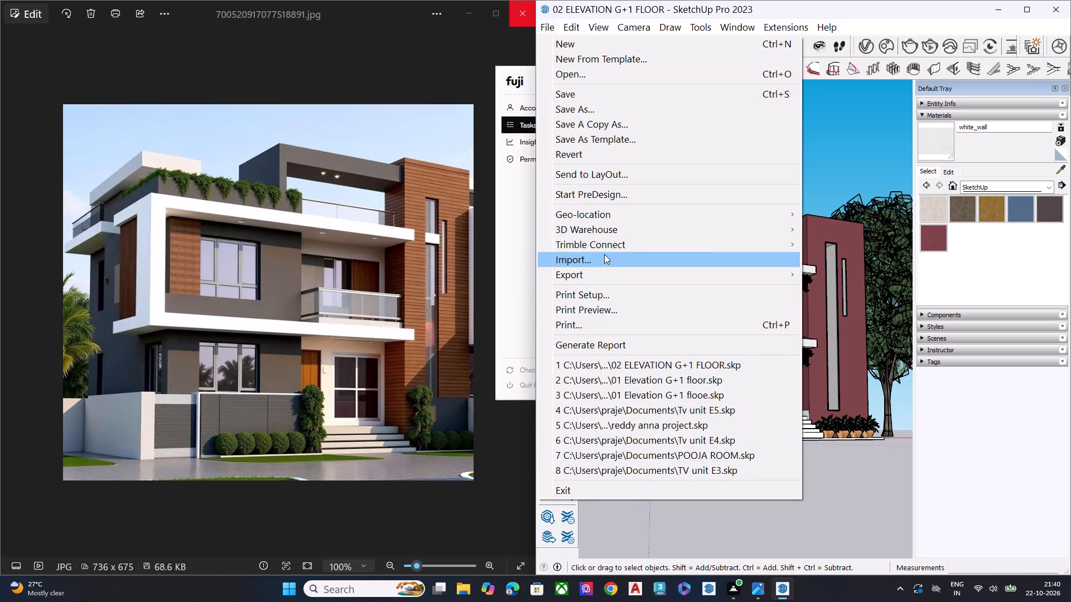
left_click(605, 253)
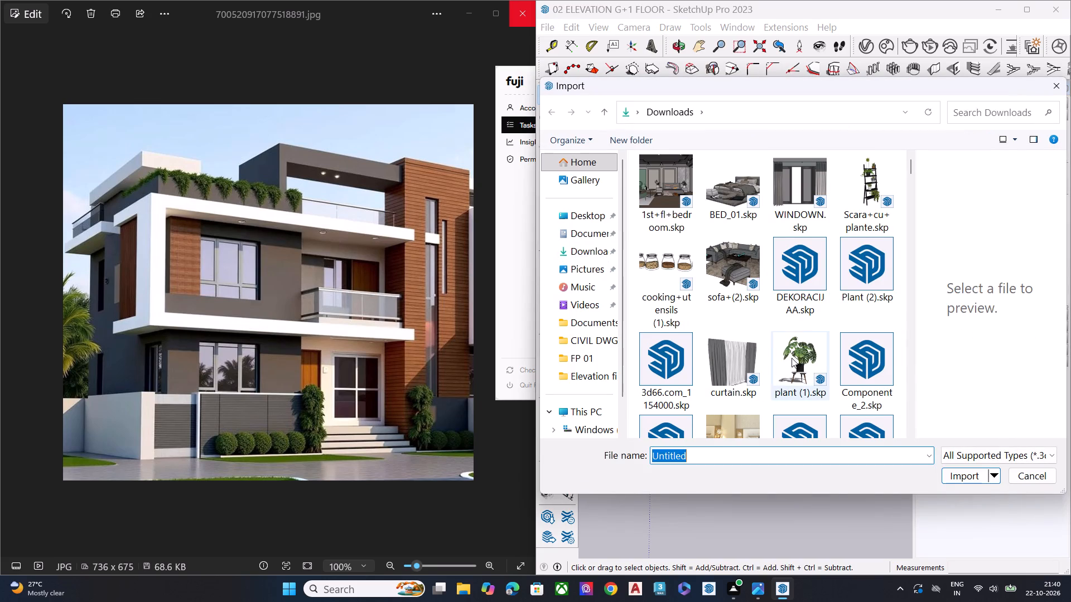
scroll(792, 358, "down", 2)
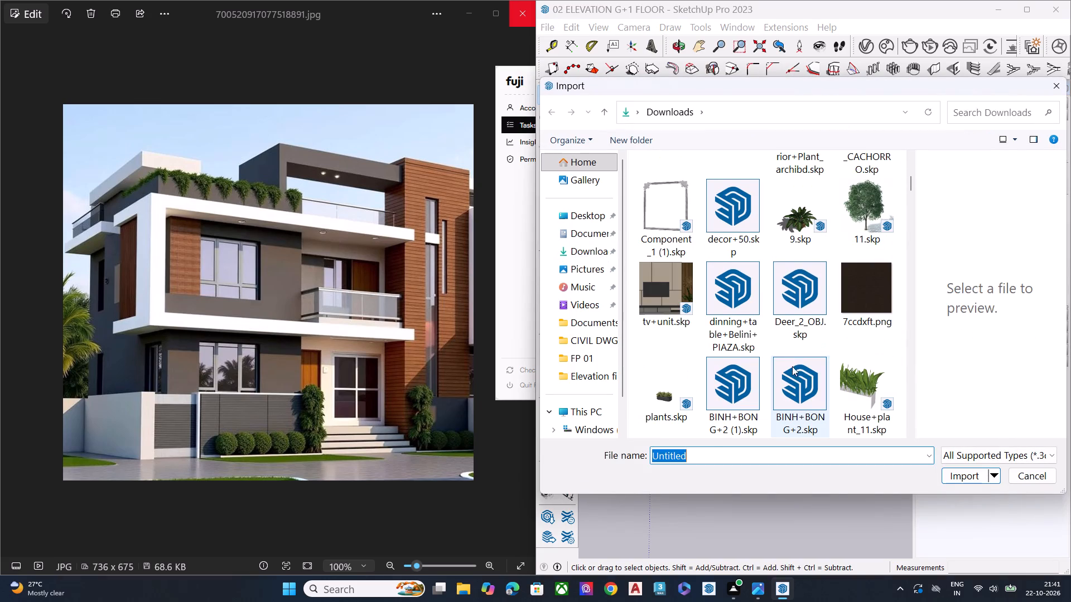
scroll(795, 378, "down", 11)
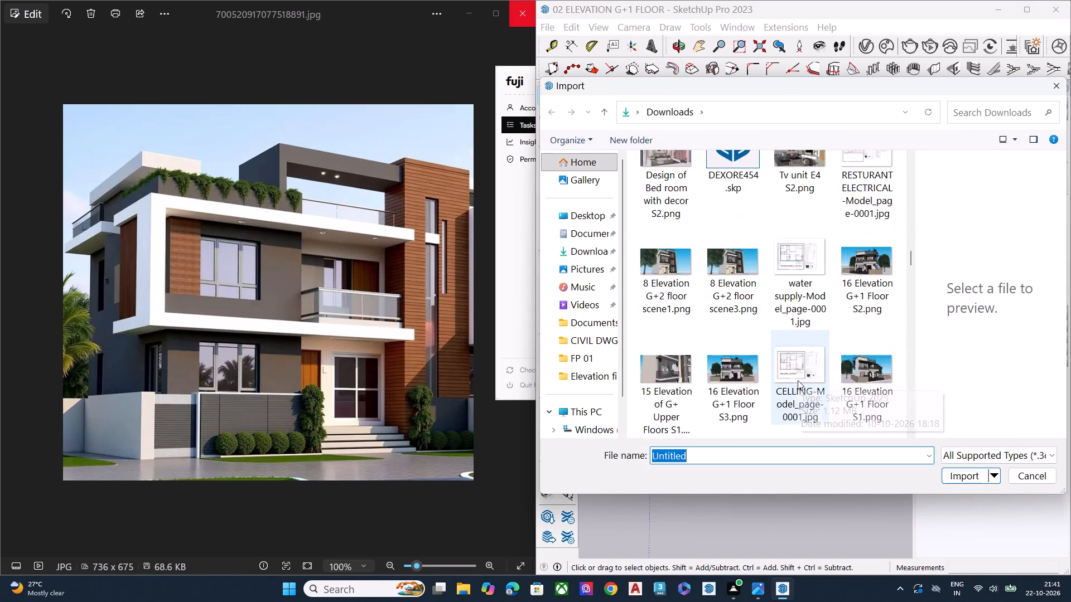
scroll(798, 380, "down", 12)
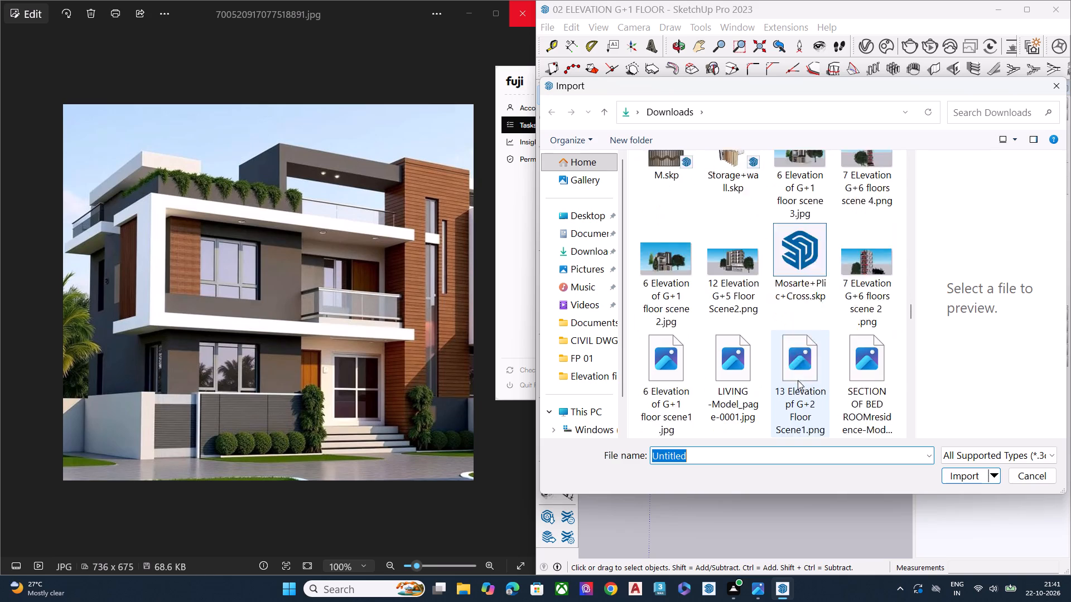
scroll(798, 380, "down", 11)
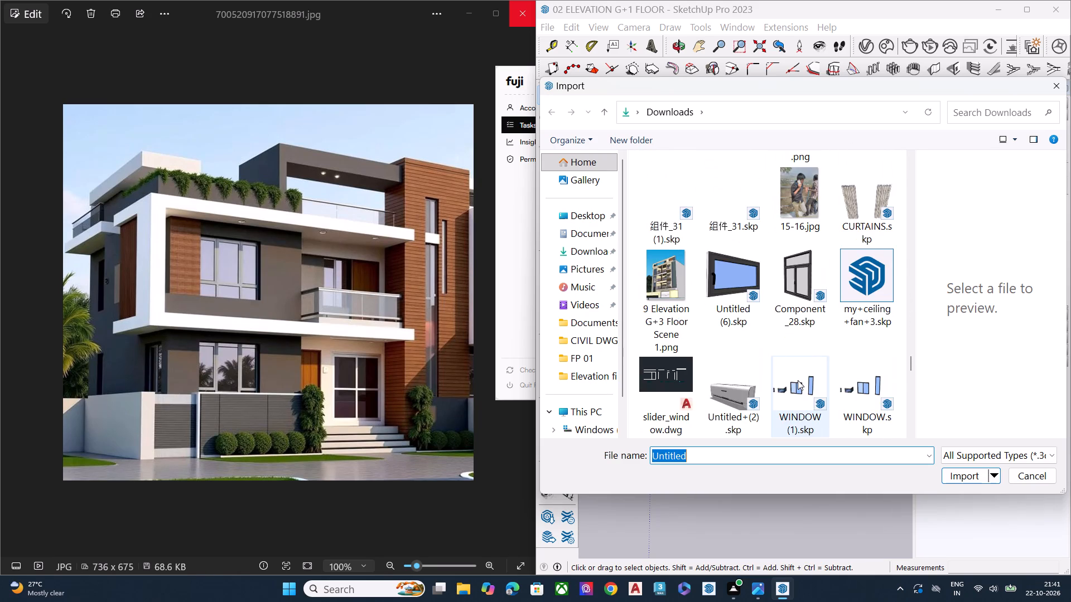
scroll(798, 380, "down", 4)
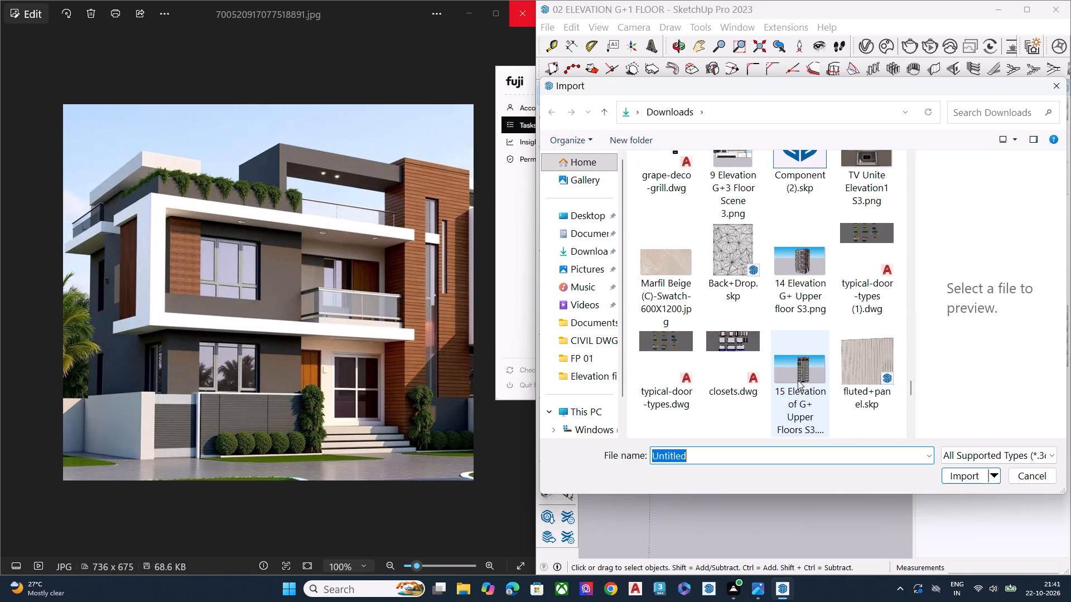
scroll(798, 380, "down", 5)
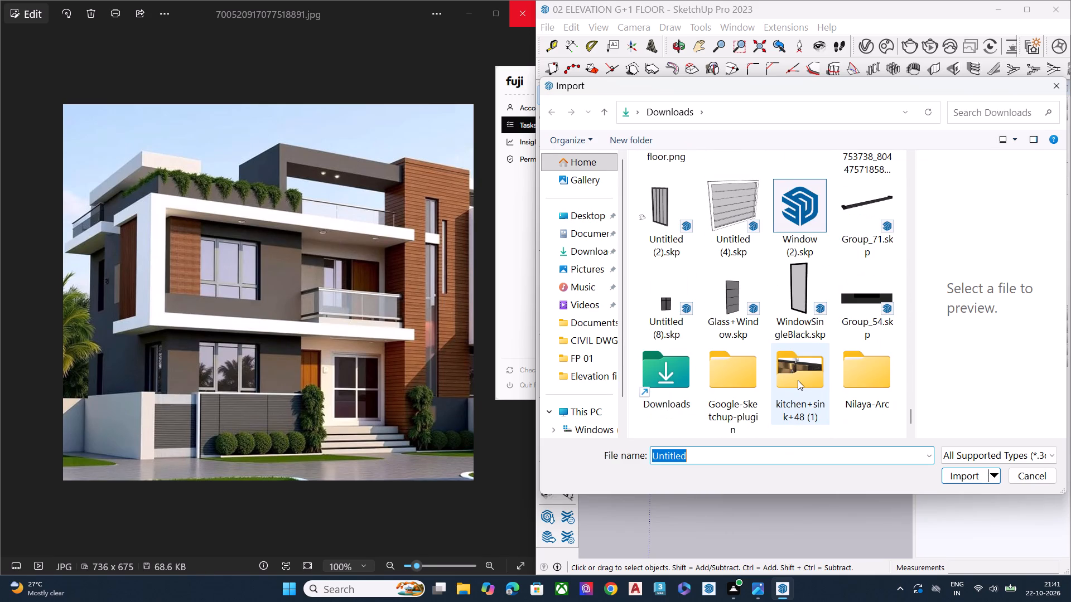
scroll(798, 380, "down", 1)
scroll(798, 380, "up", 1)
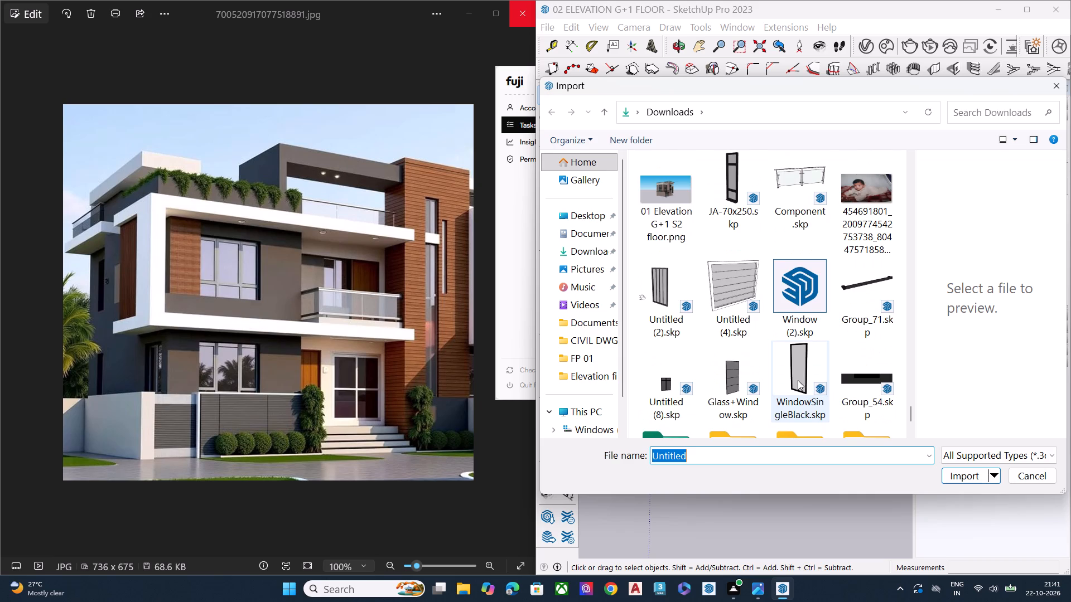
scroll(769, 244, "up", 2)
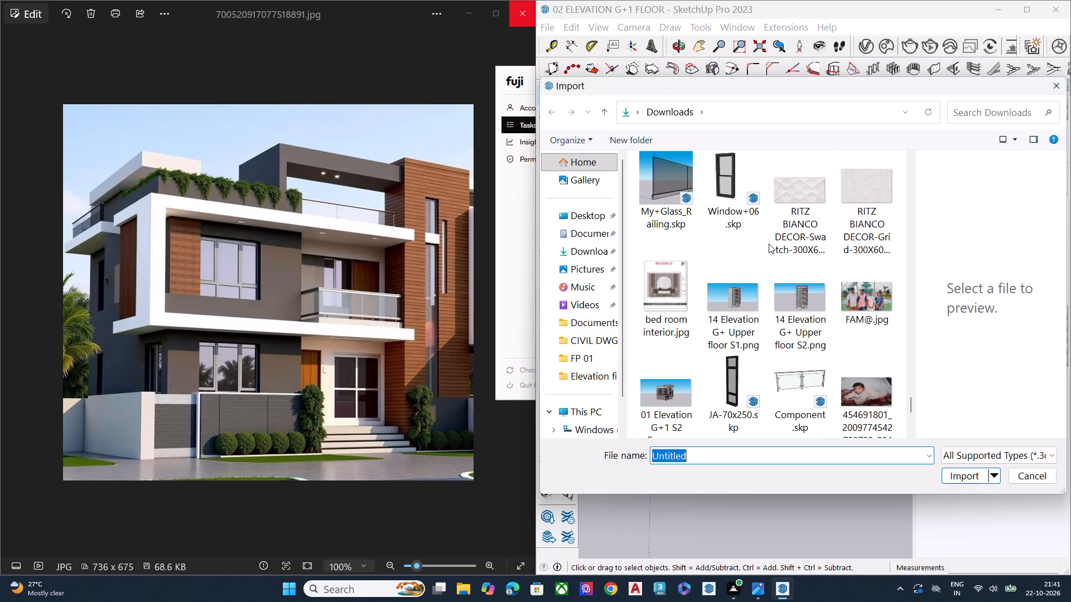
scroll(769, 244, "up", 3)
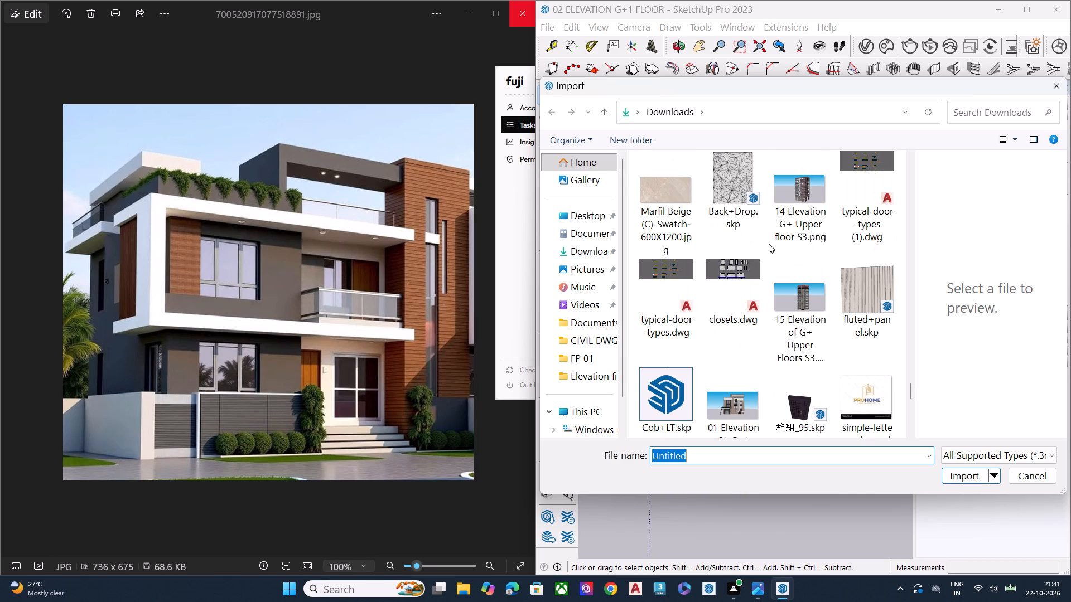
scroll(774, 241, "up", 3)
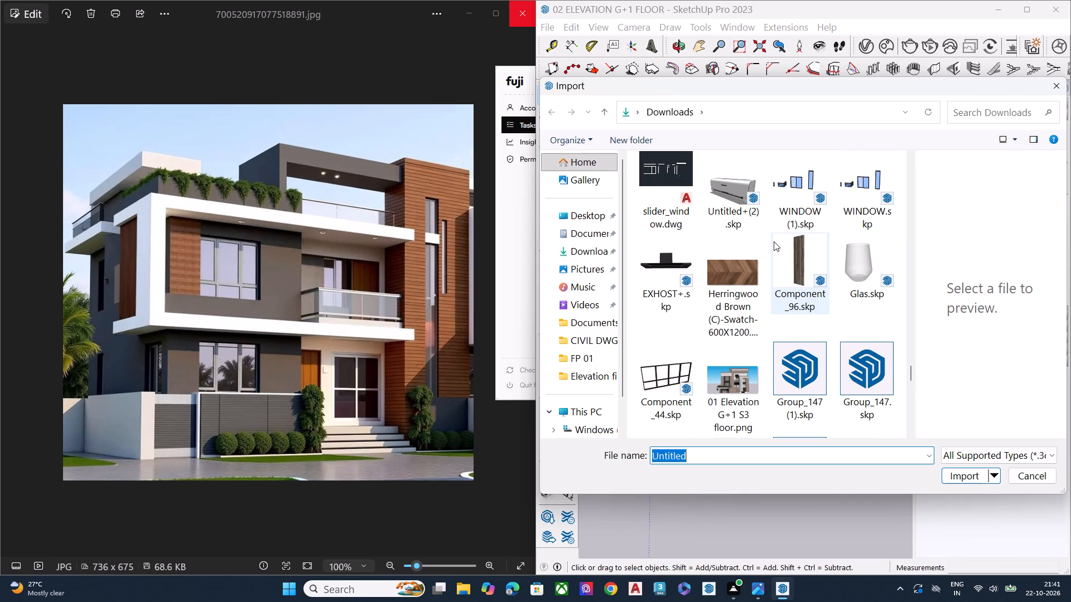
scroll(774, 241, "up", 3)
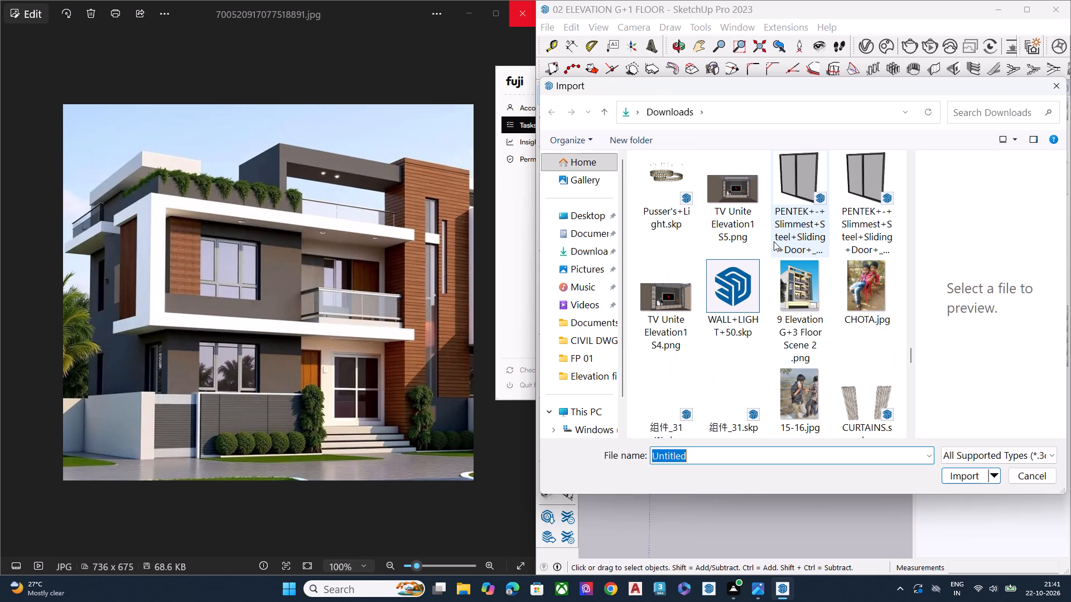
scroll(771, 246, "up", 4)
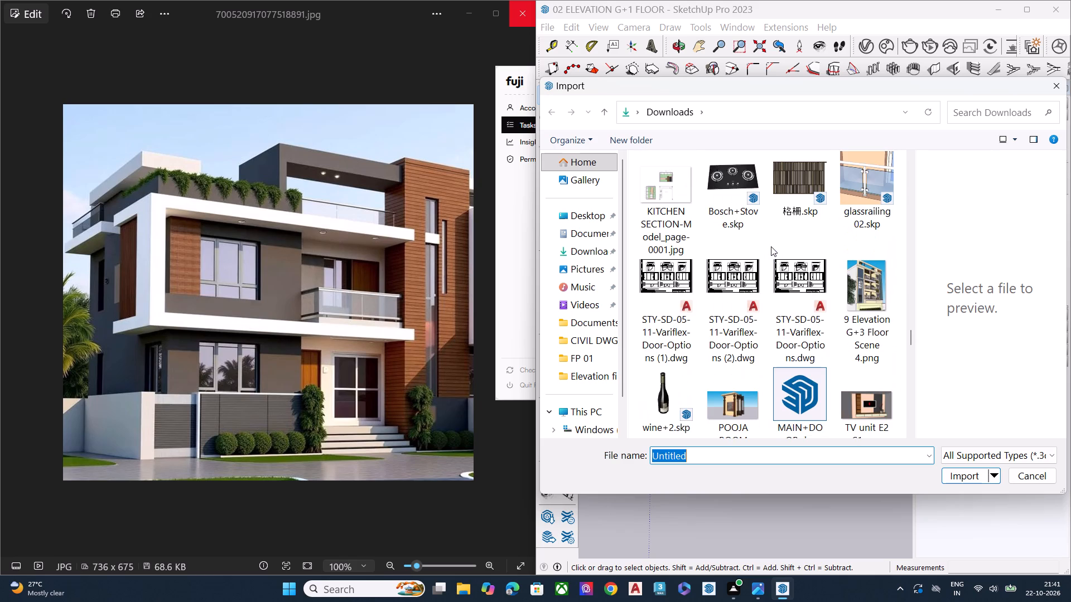
scroll(771, 246, "up", 4)
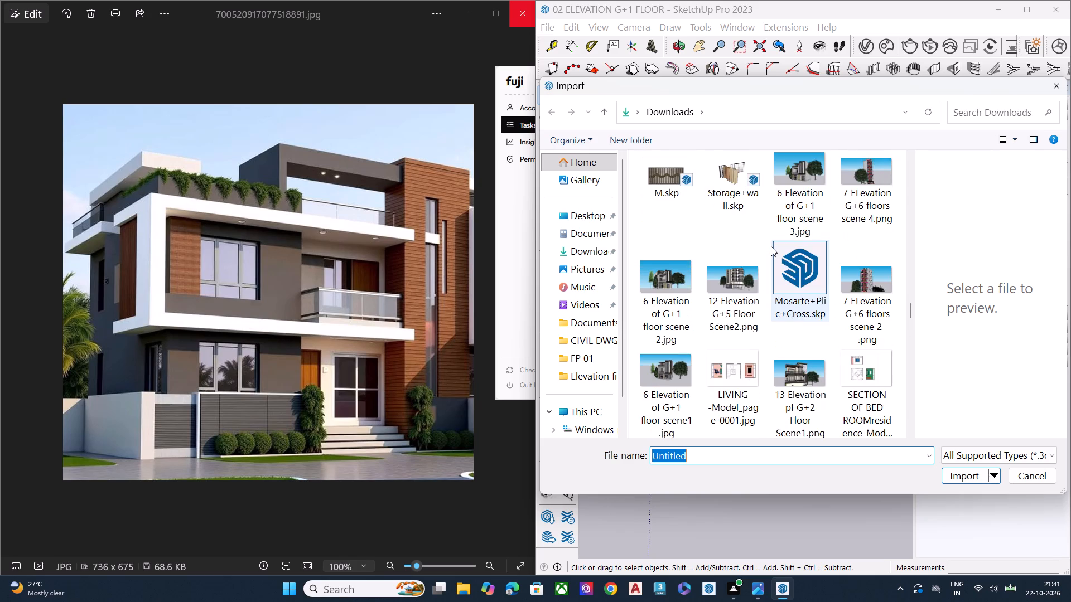
scroll(771, 246, "up", 8)
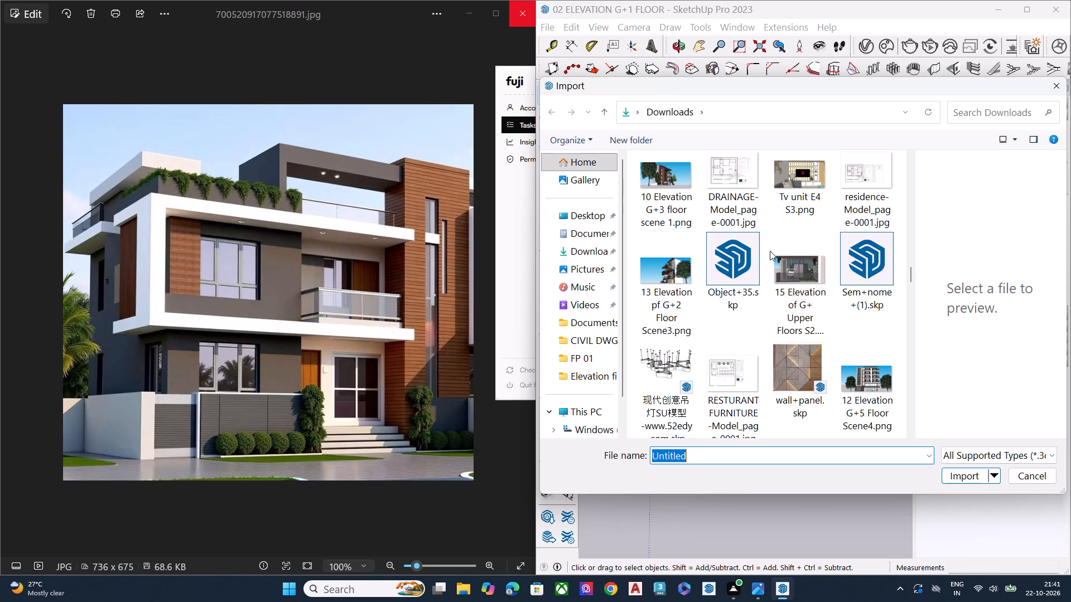
scroll(770, 251, "up", 1)
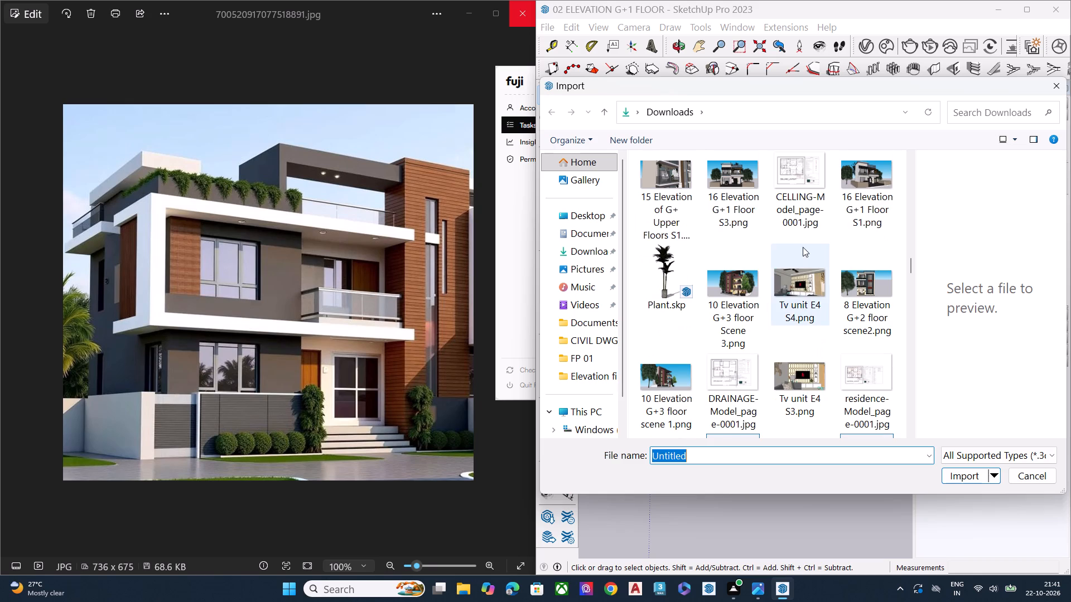
scroll(803, 245, "up", 5)
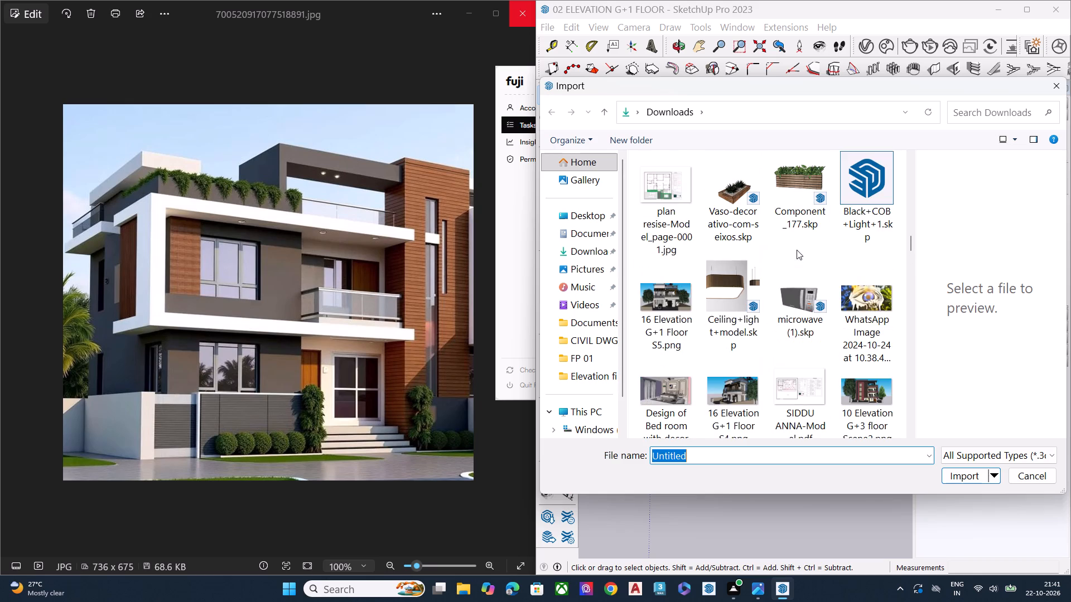
scroll(797, 250, "up", 7)
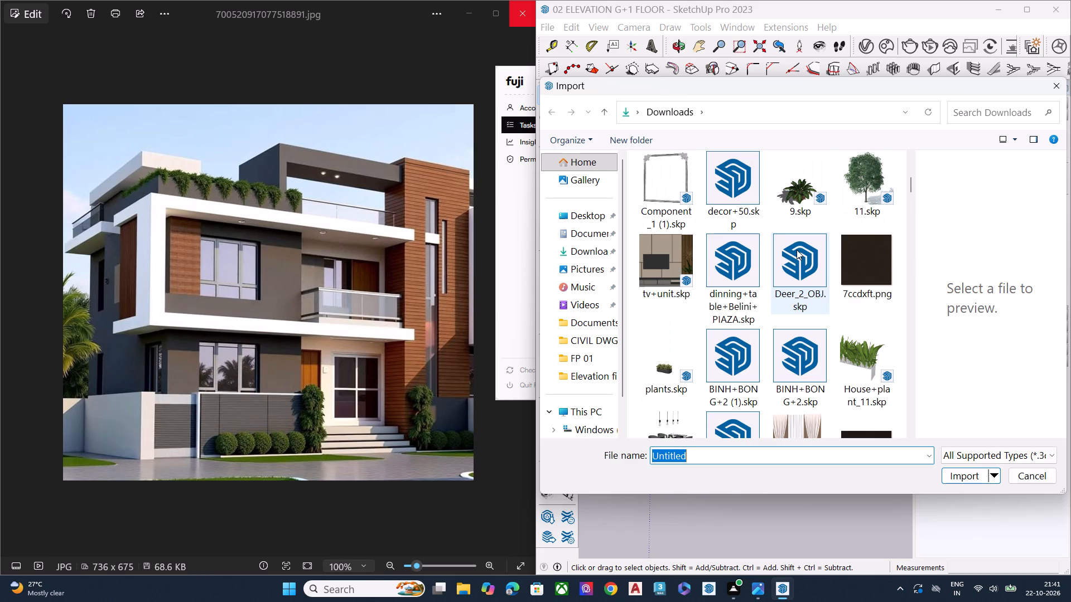
scroll(797, 250, "down", 2)
scroll(797, 250, "up", 3)
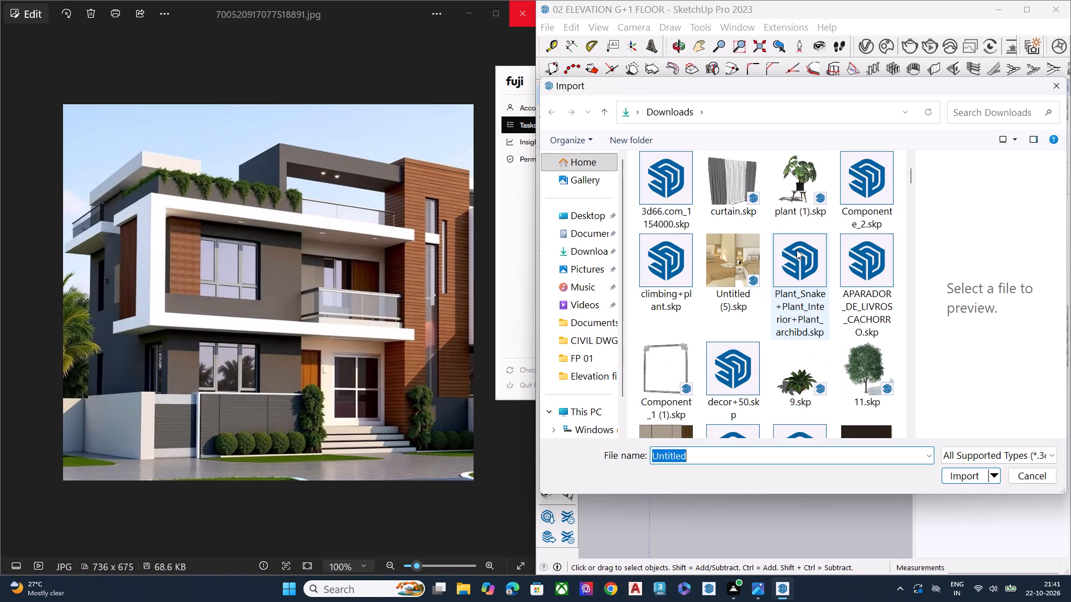
scroll(797, 250, "up", 4)
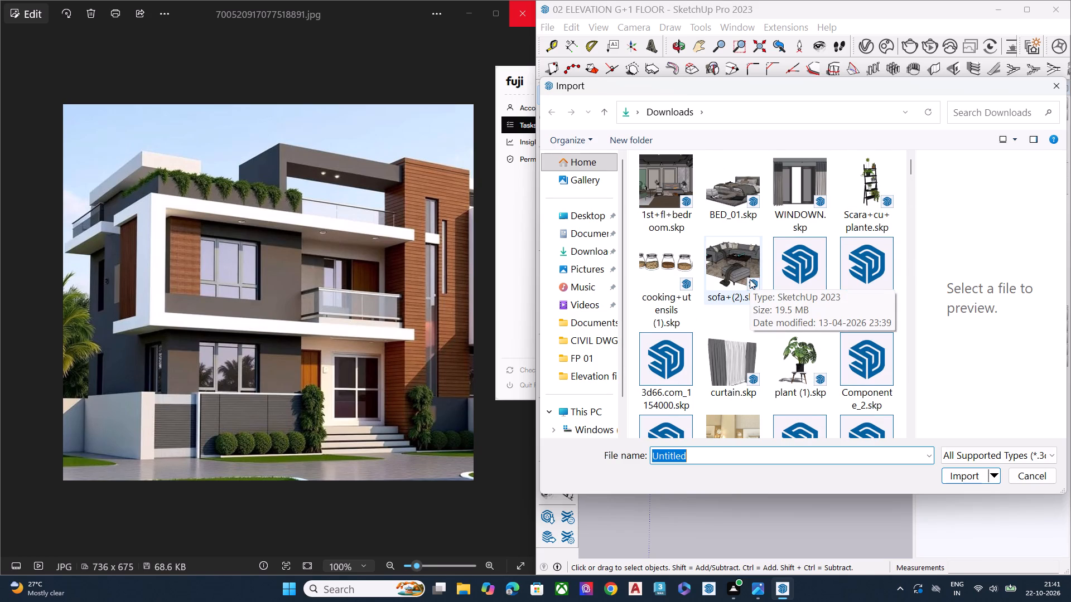
scroll(750, 279, "down", 3)
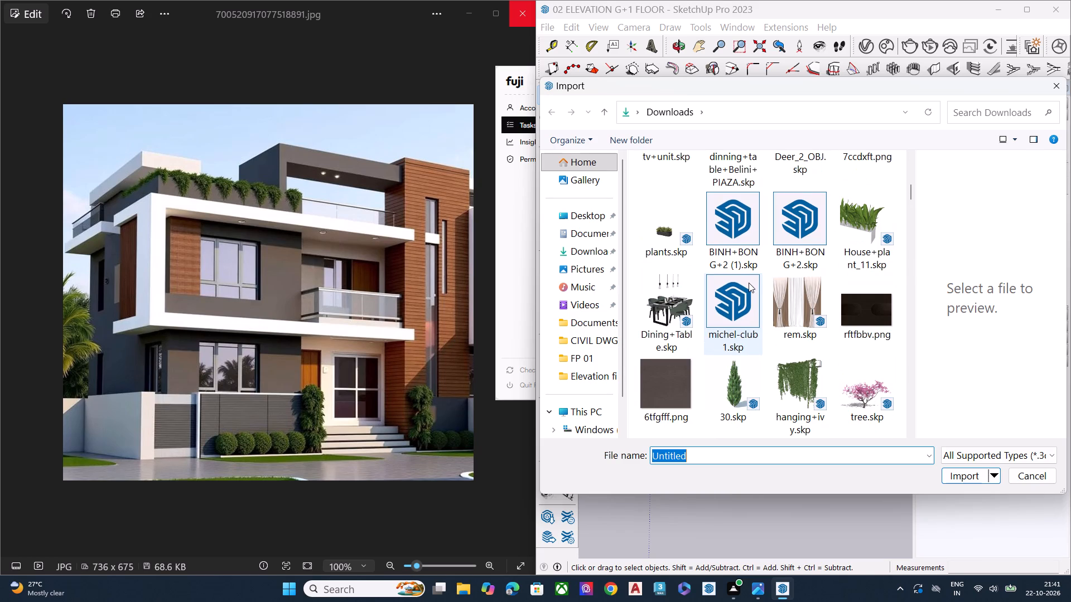
scroll(749, 283, "down", 2)
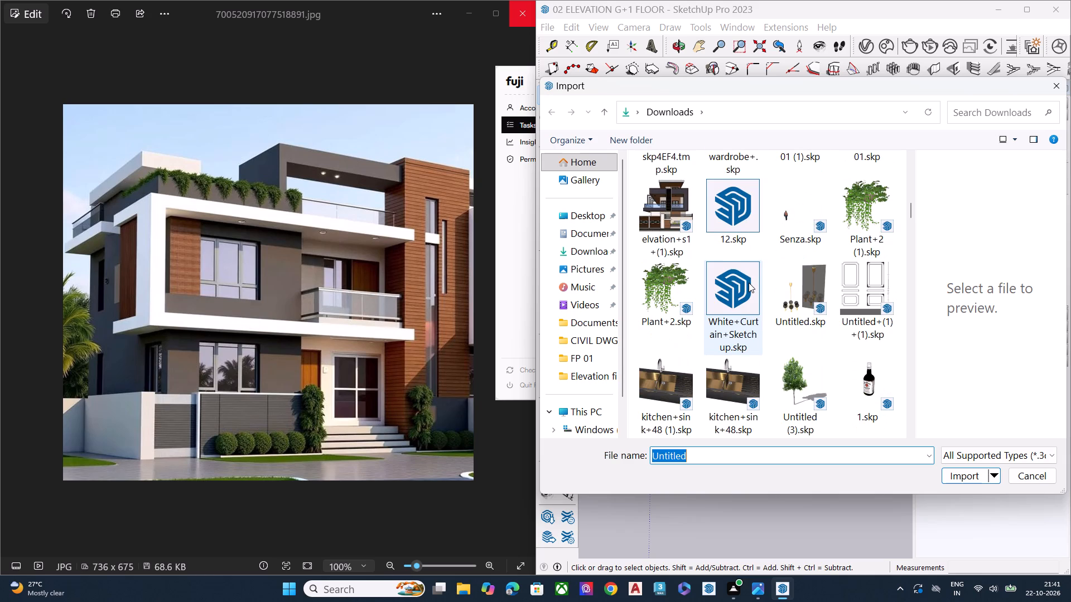
scroll(749, 283, "down", 2)
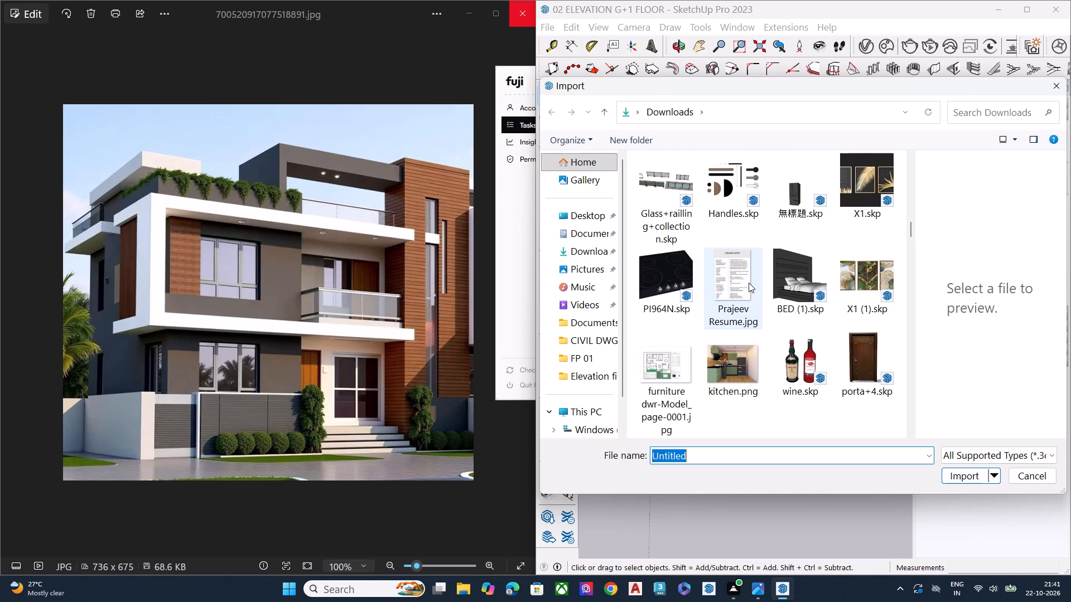
scroll(749, 283, "down", 2)
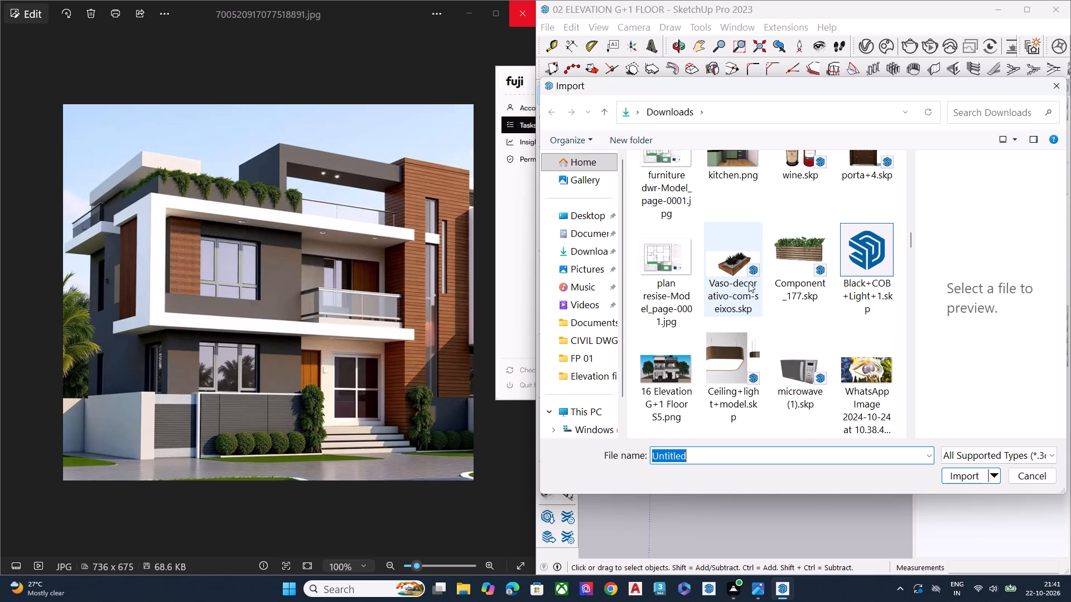
scroll(749, 283, "down", 2)
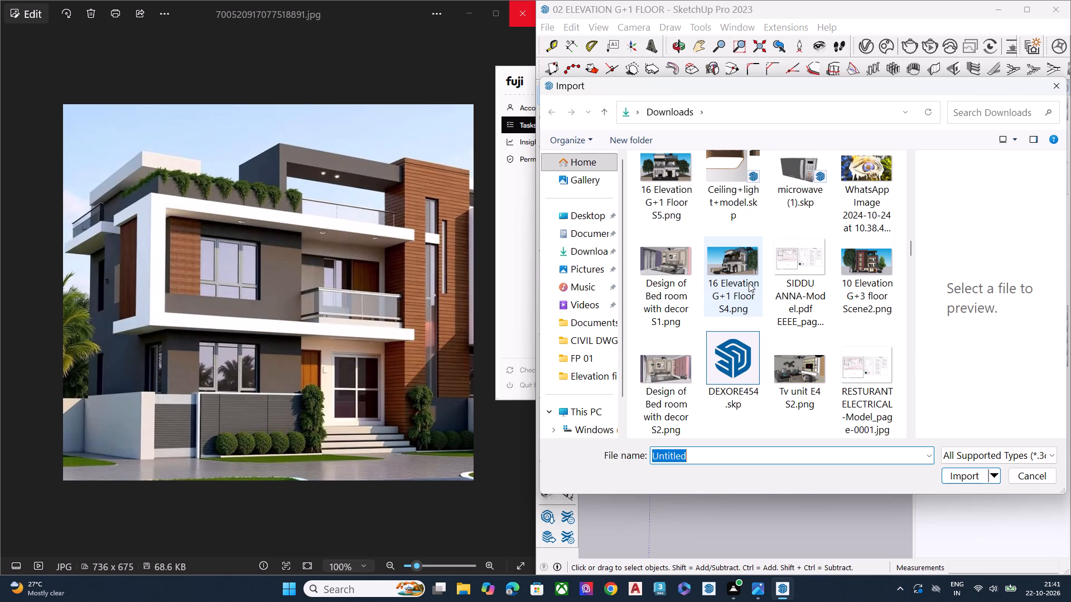
Import the My+Glass_Railing.skp model from the Downloads folder.
scroll(749, 283, "down", 2)
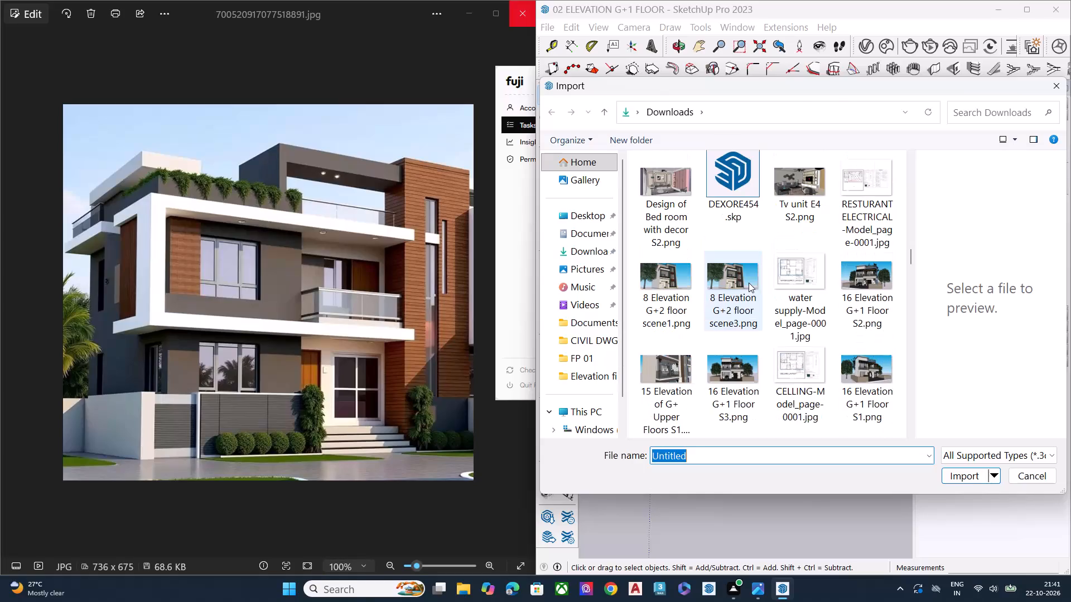
scroll(749, 283, "down", 2)
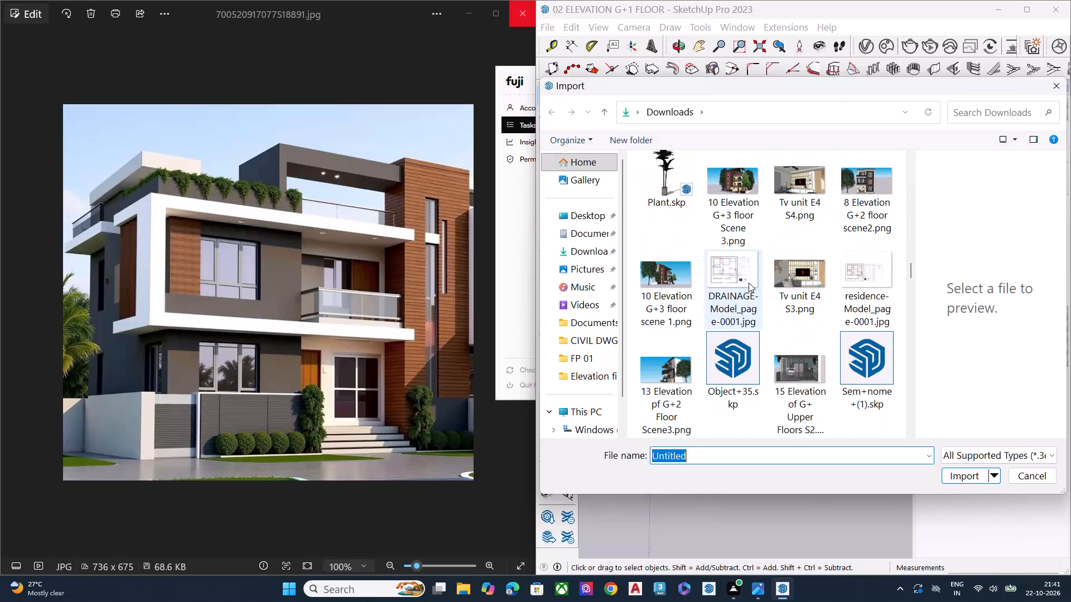
scroll(749, 283, "down", 2)
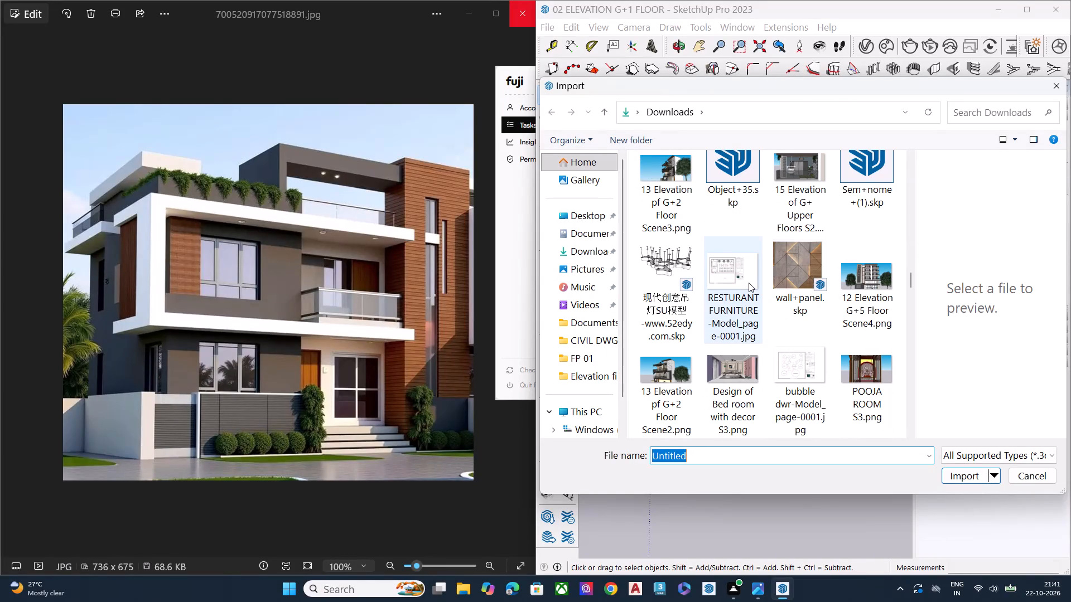
scroll(749, 283, "down", 1)
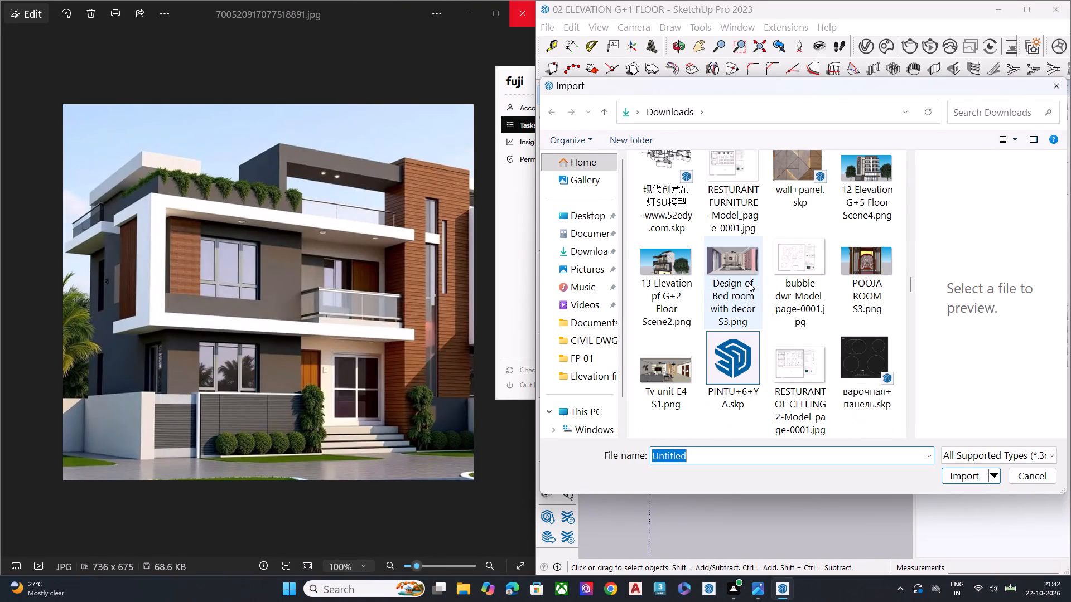
scroll(749, 283, "down", 3)
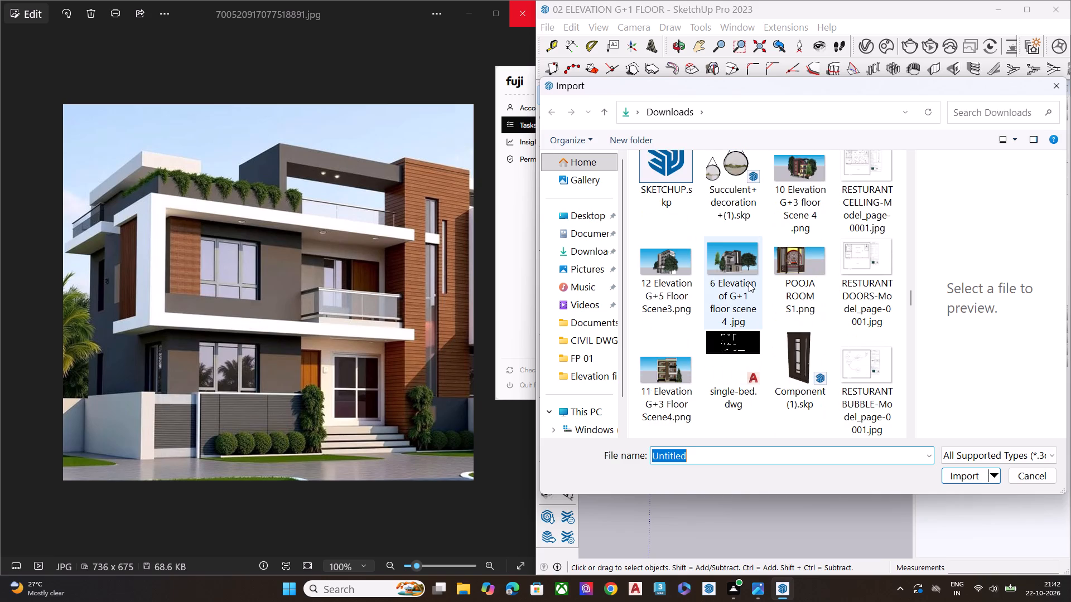
scroll(749, 283, "down", 1)
scroll(788, 335, "down", 2)
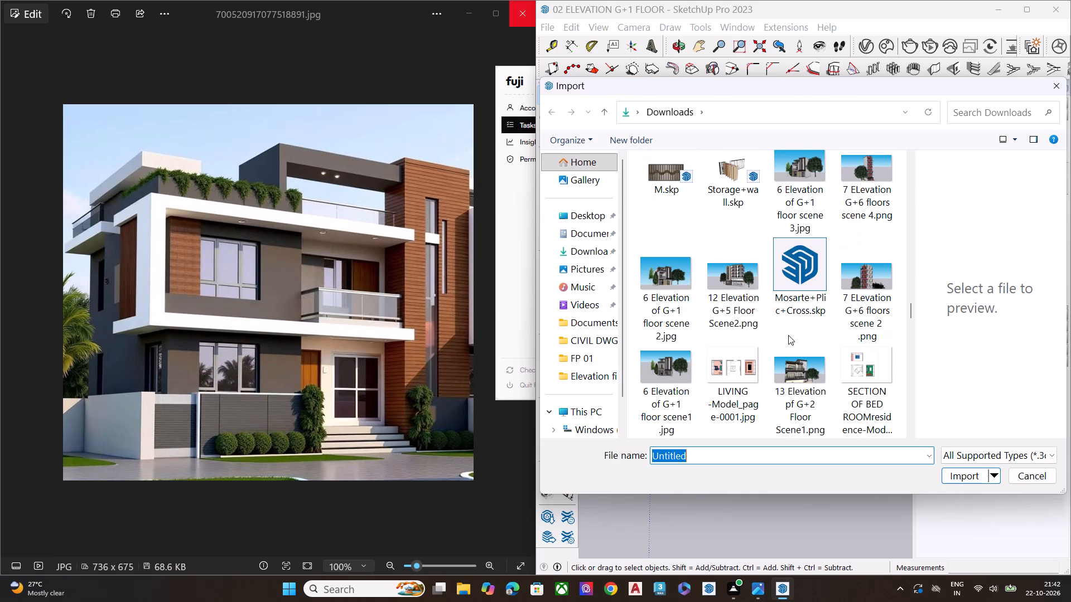
scroll(788, 335, "down", 2)
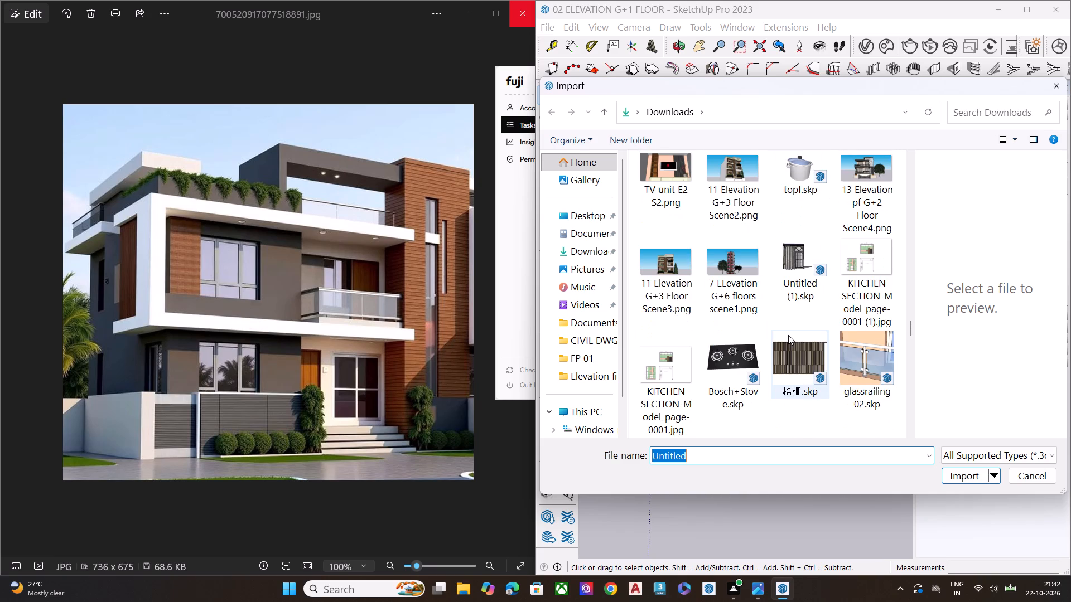
scroll(788, 335, "down", 2)
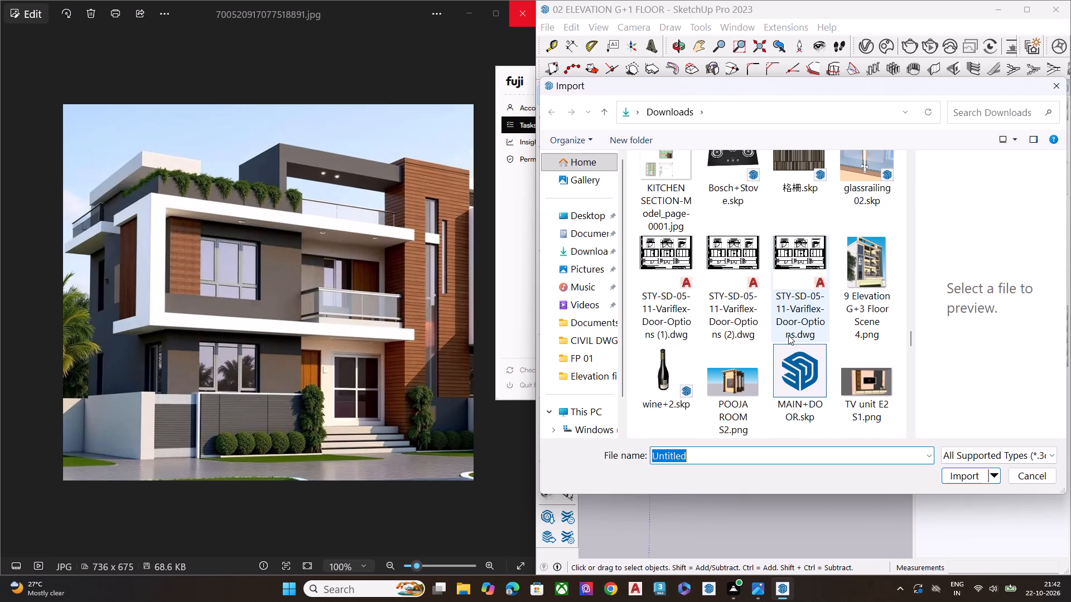
scroll(788, 335, "down", 1)
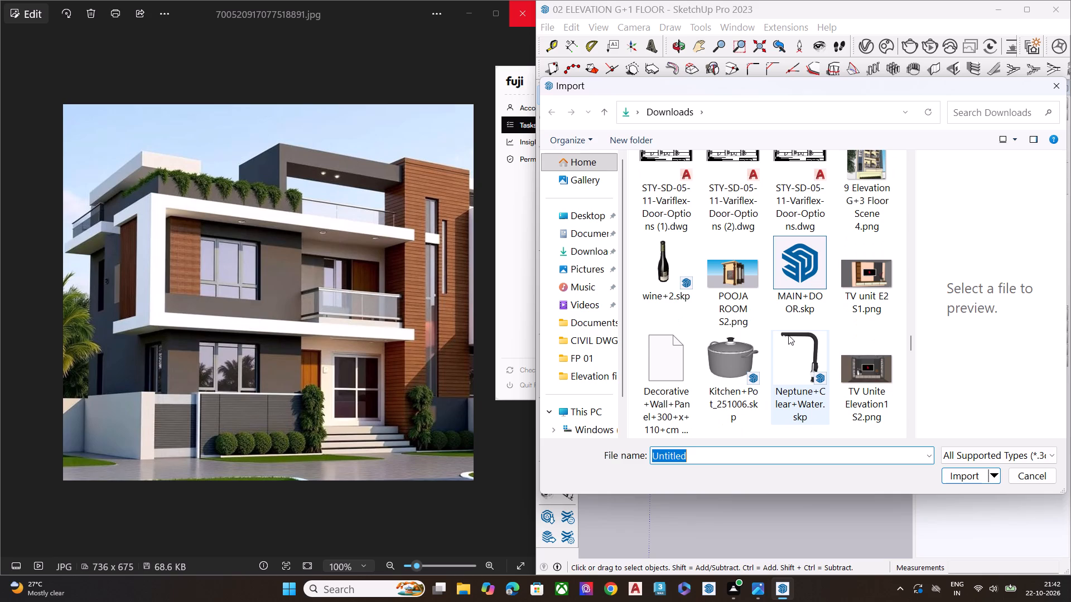
scroll(788, 335, "down", 2)
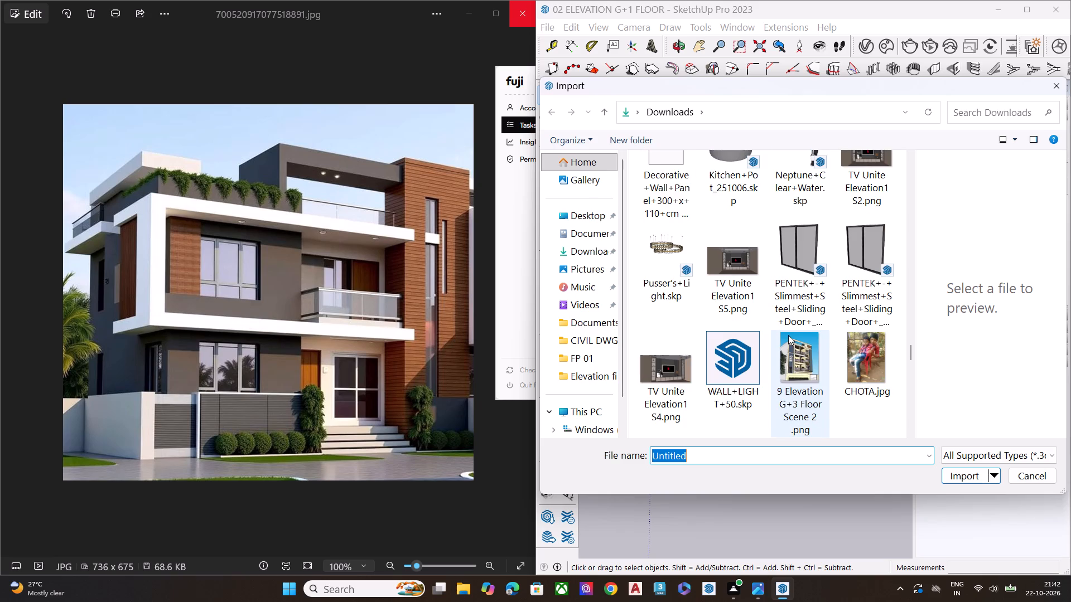
scroll(788, 335, "down", 2)
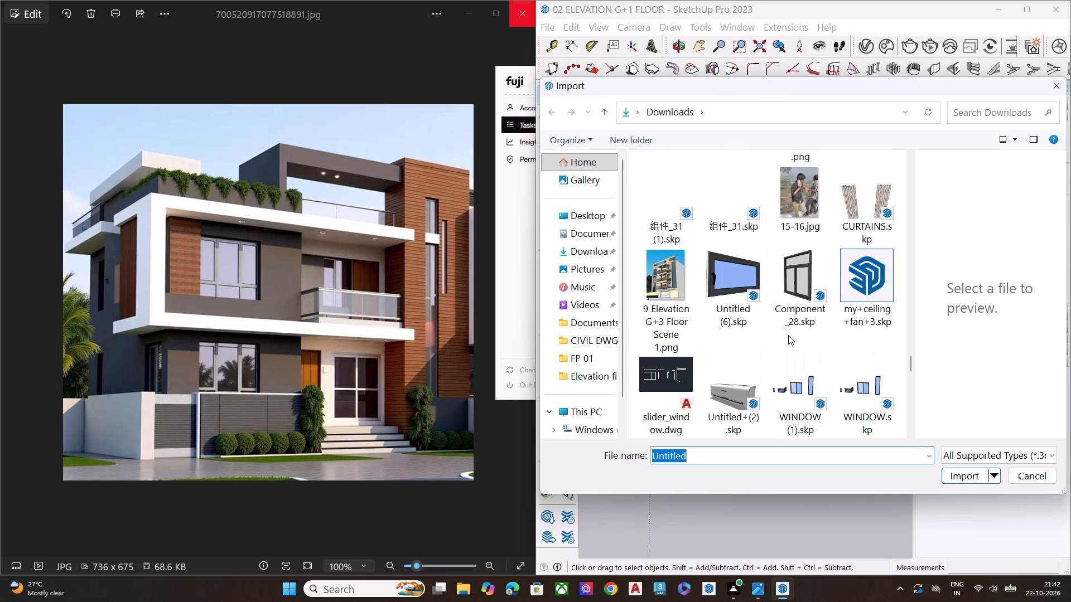
scroll(788, 335, "down", 2)
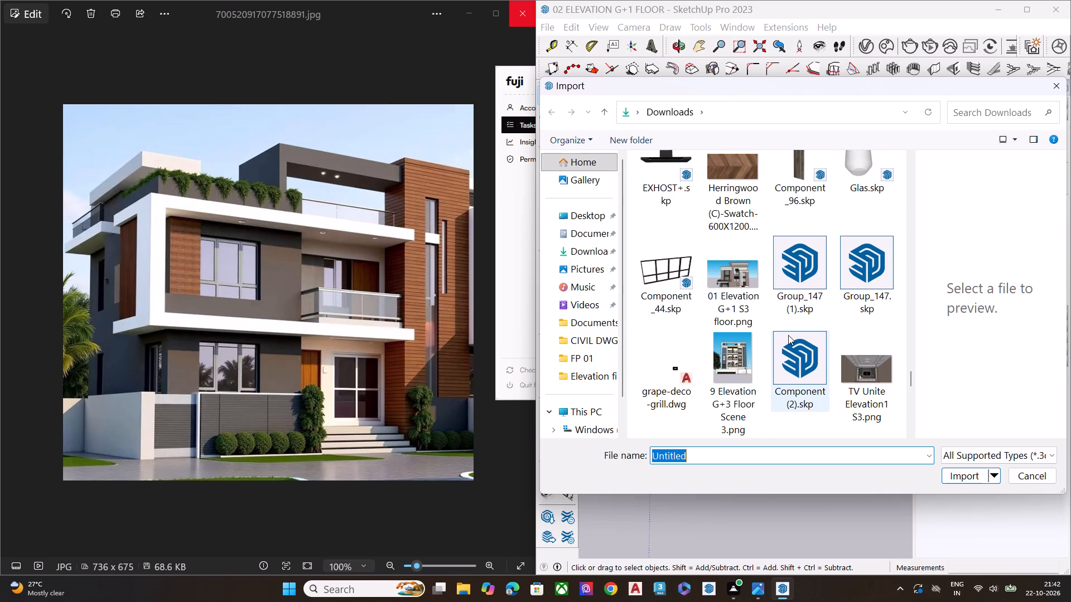
scroll(788, 335, "down", 2)
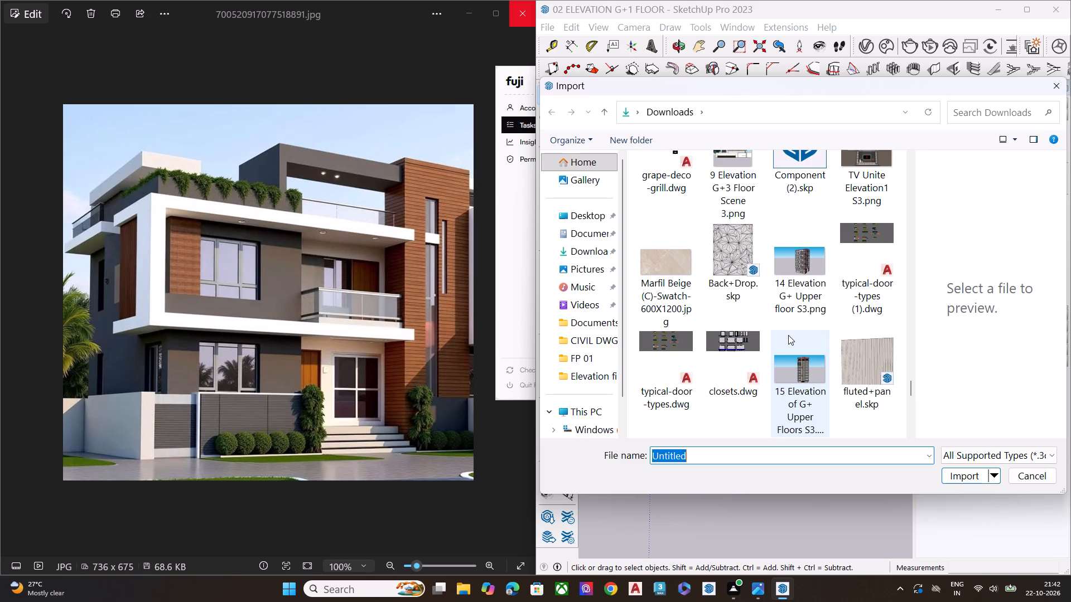
scroll(788, 335, "down", 1)
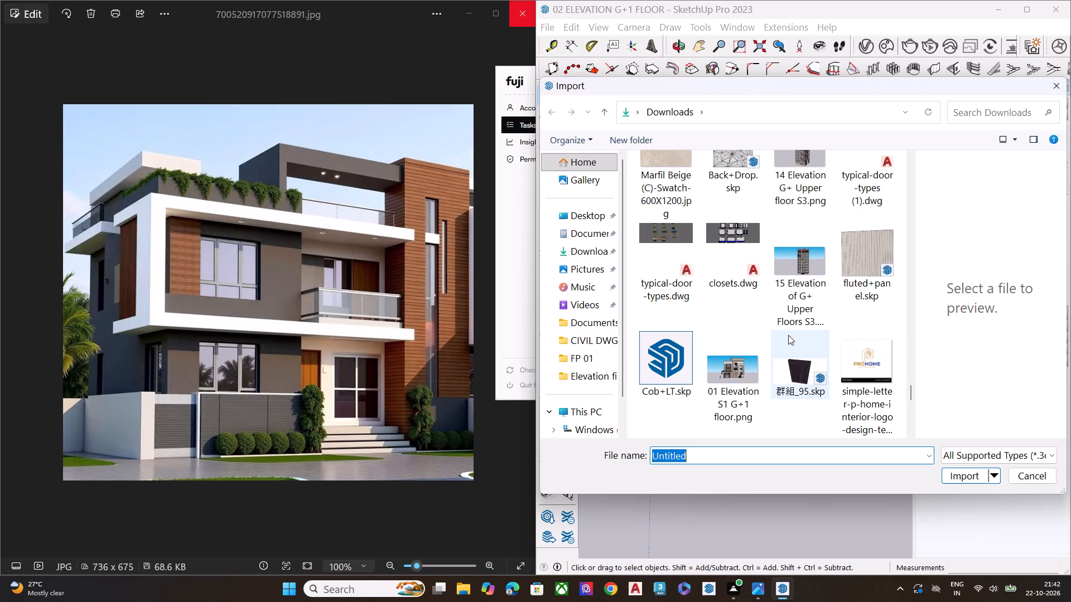
scroll(788, 335, "down", 1)
left_click(688, 350)
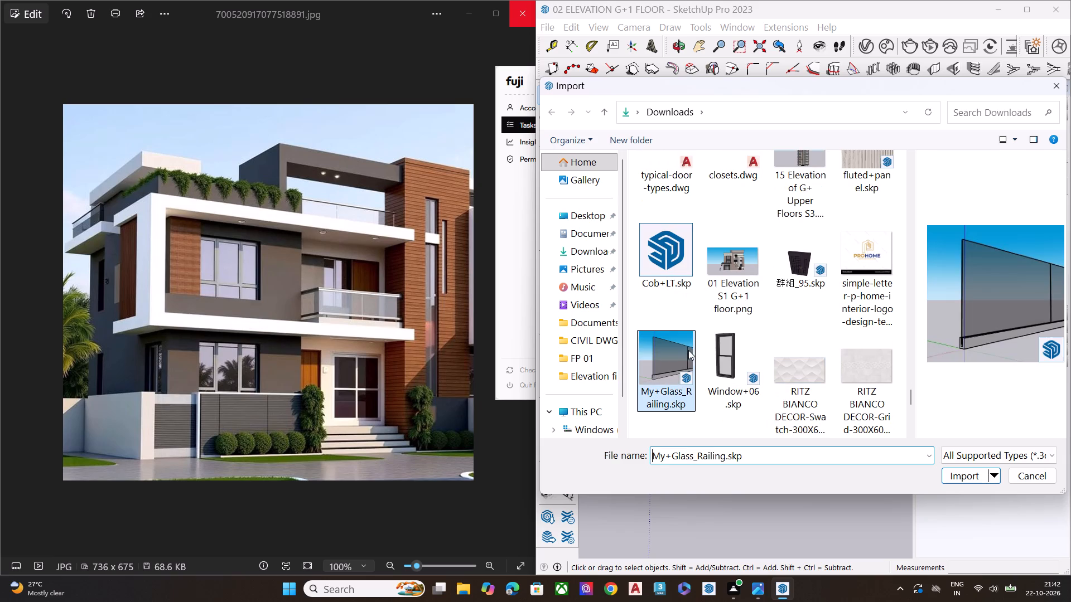
left_click(957, 472)
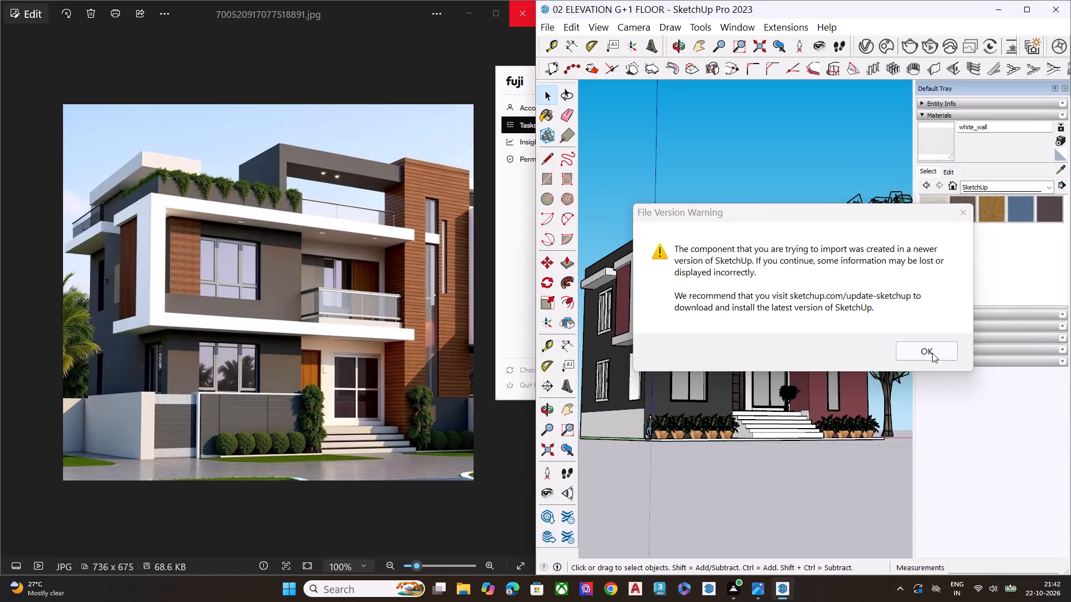
left_click(932, 353)
Place the glass railing on the first-floor slab's front edge, starting at the inner corner of the white frame beside the red panel.
scroll(730, 327, "down", 1)
middle_click_drag(730, 327, 750, 439)
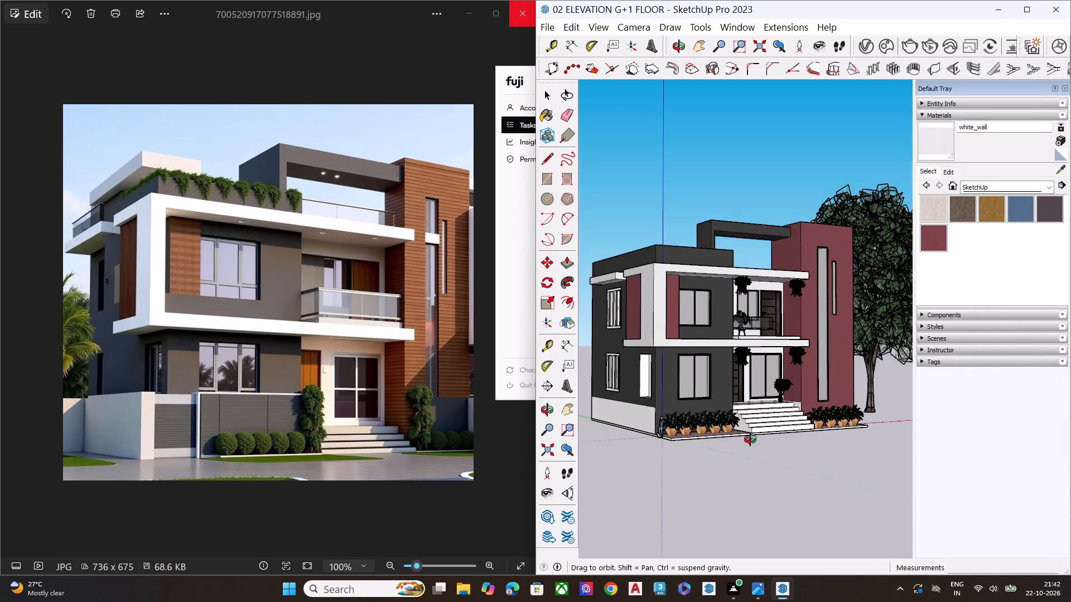
middle_click_drag(750, 439, 759, 482)
scroll(763, 351, "up", 15)
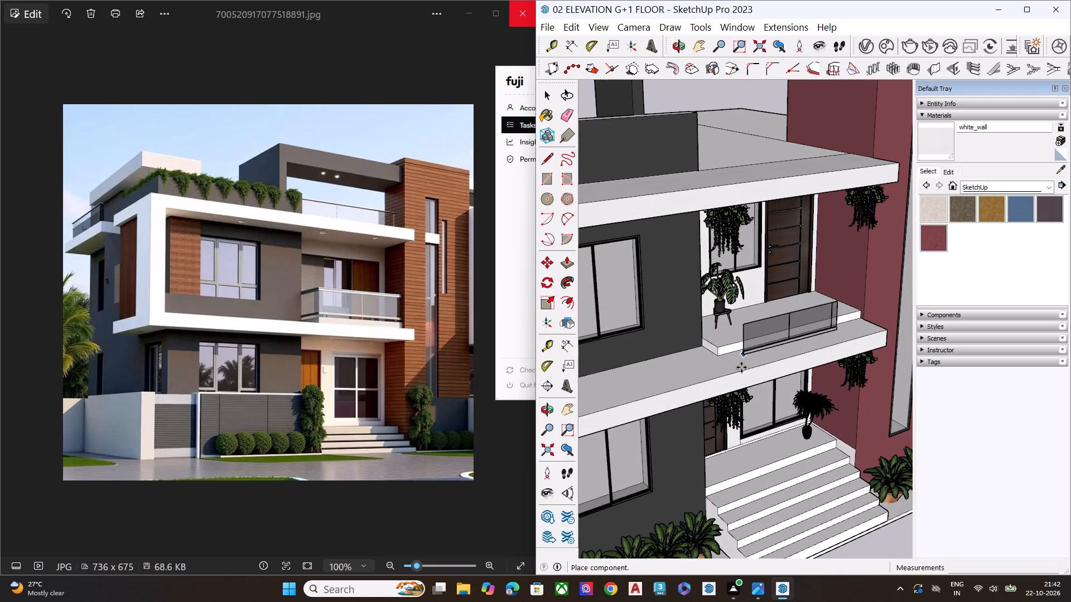
scroll(760, 367, "down", 4)
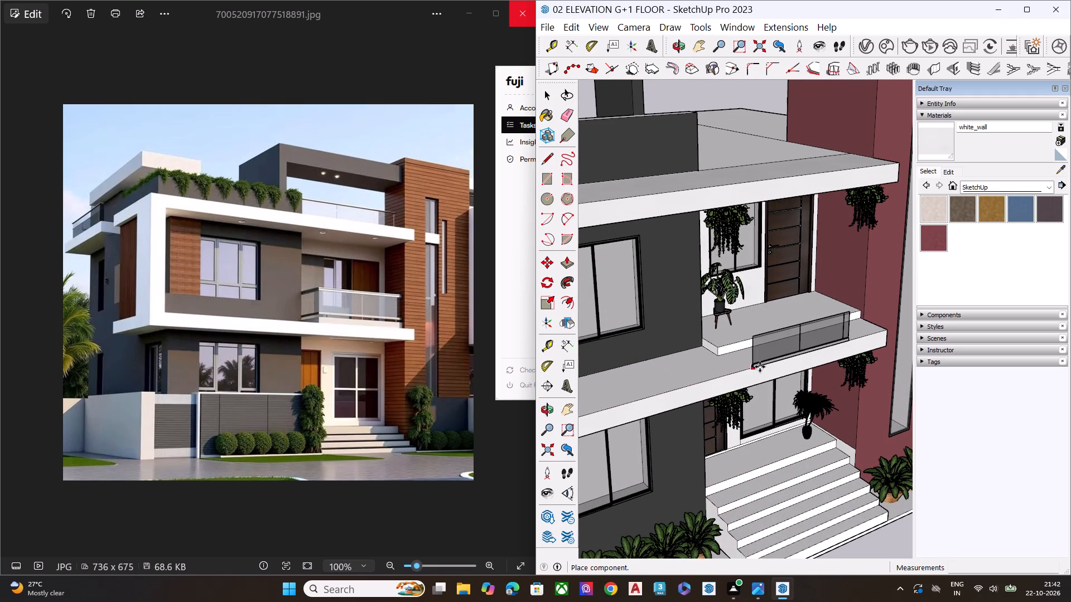
scroll(760, 367, "down", 9)
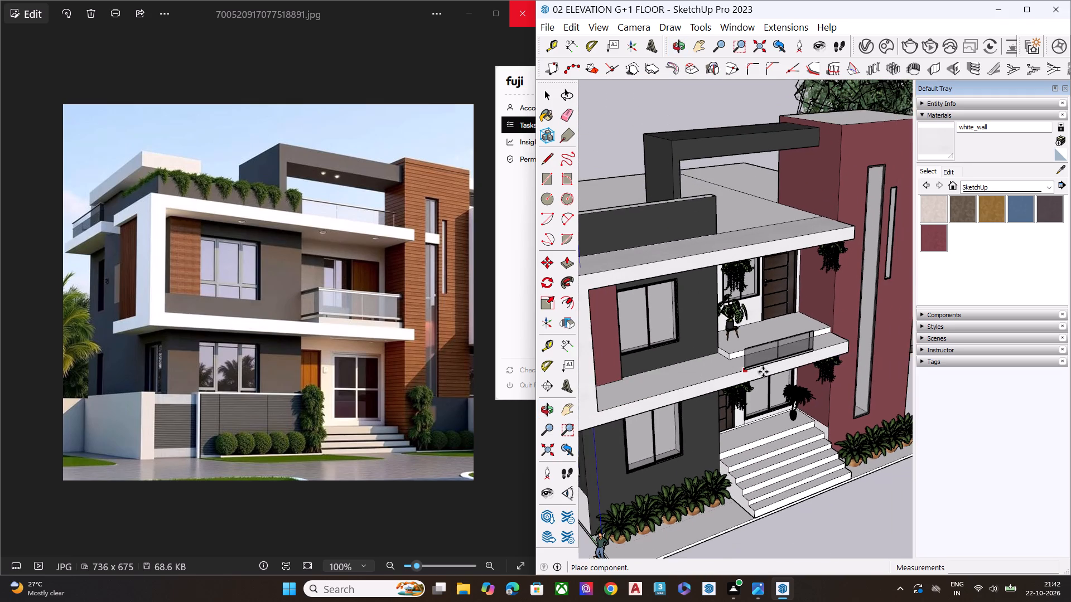
scroll(763, 372, "down", 2)
scroll(708, 383, "up", 4)
scroll(684, 390, "down", 1)
scroll(680, 393, "up", 2)
scroll(635, 395, "up", 5)
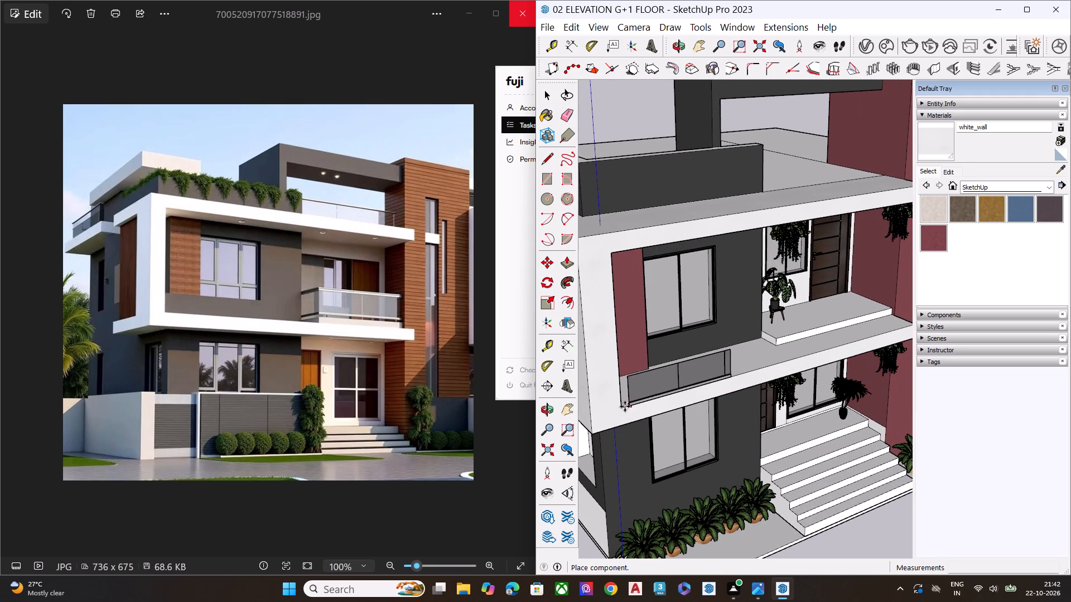
left_click(623, 407)
Scale the glass railing lengthwise by a factor of about 3.16 so it spans the slab edge to the end near the red tower.
middle_click_drag(737, 390, 718, 396)
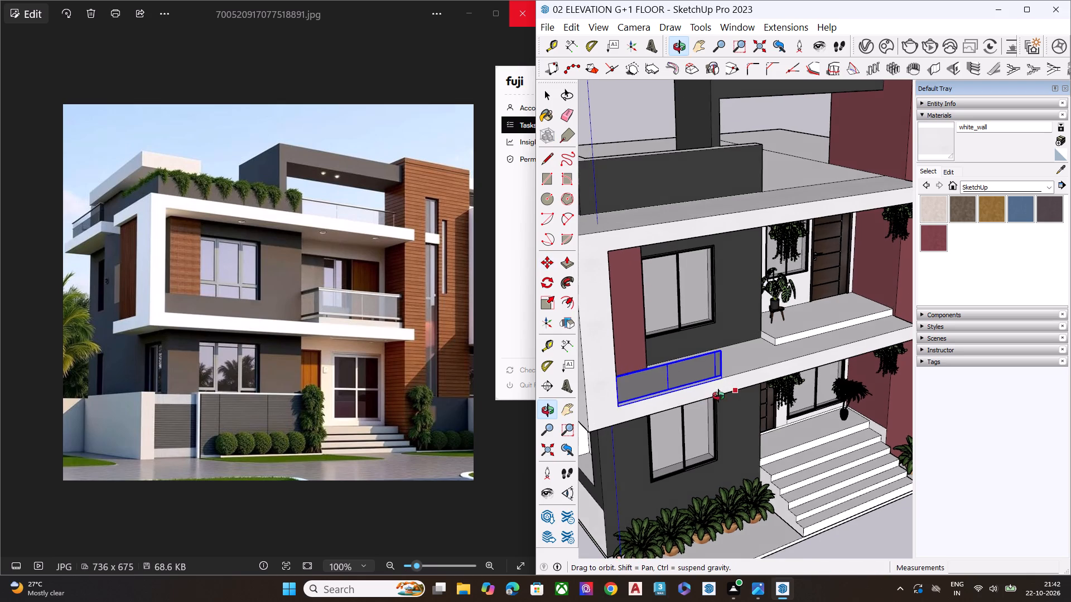
middle_click_drag(718, 396, 678, 399)
key("space")
key("s")
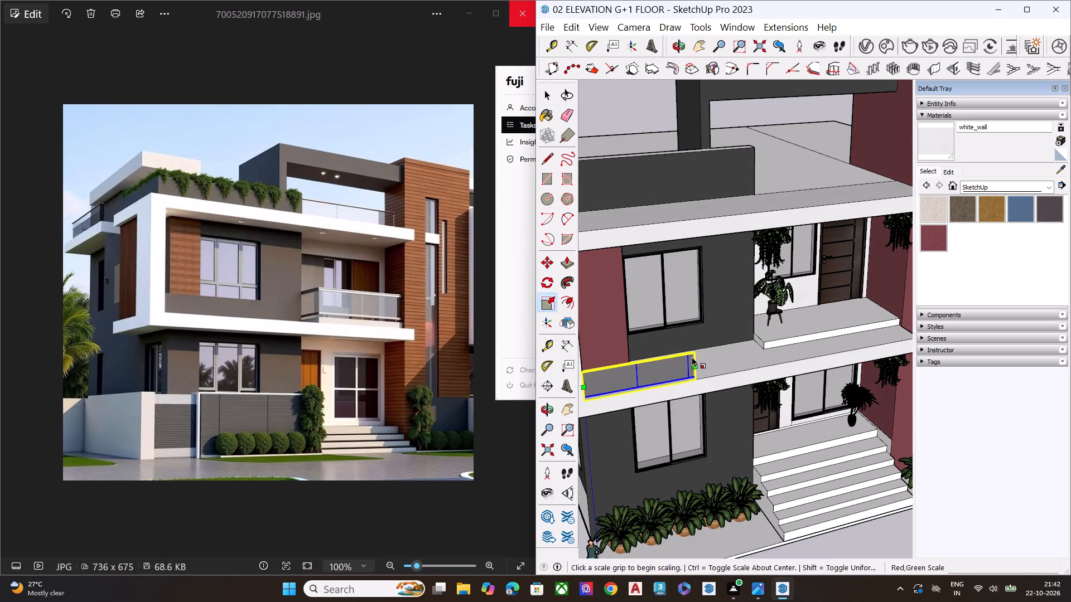
scroll(692, 357, "up", 7)
left_click(696, 370)
scroll(714, 363, "down", 3)
scroll(713, 364, "up", 1)
scroll(712, 365, "down", 9)
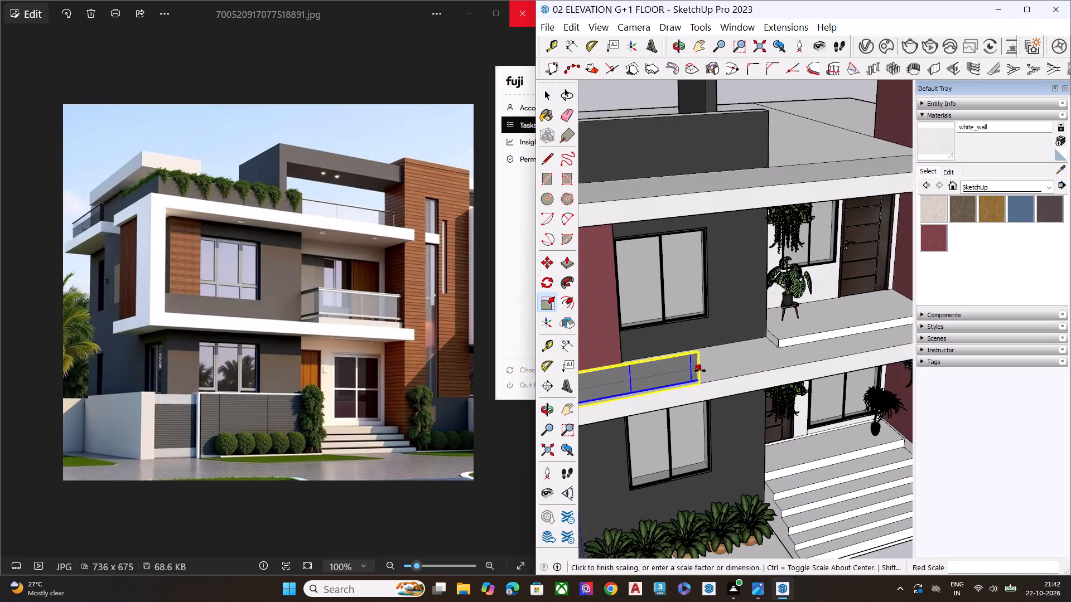
scroll(700, 371, "down", 4)
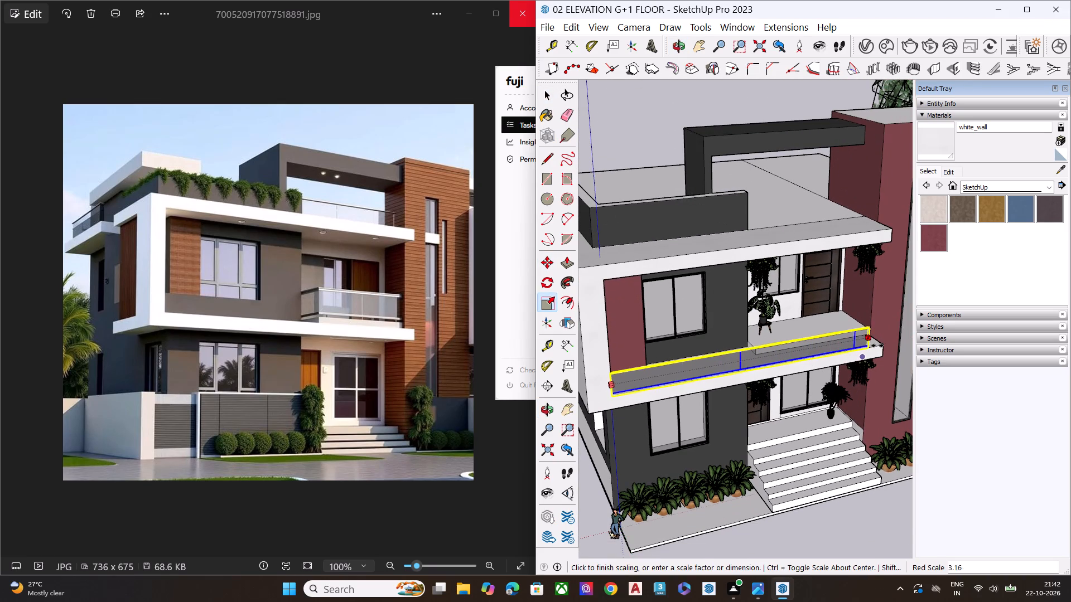
left_click(881, 346)
key("space")
Examine the glass railing's end at the balcony corner beside the red tower wall, close up and from above.
middle_click_drag(879, 356, 625, 295)
scroll(882, 416, "up", 8)
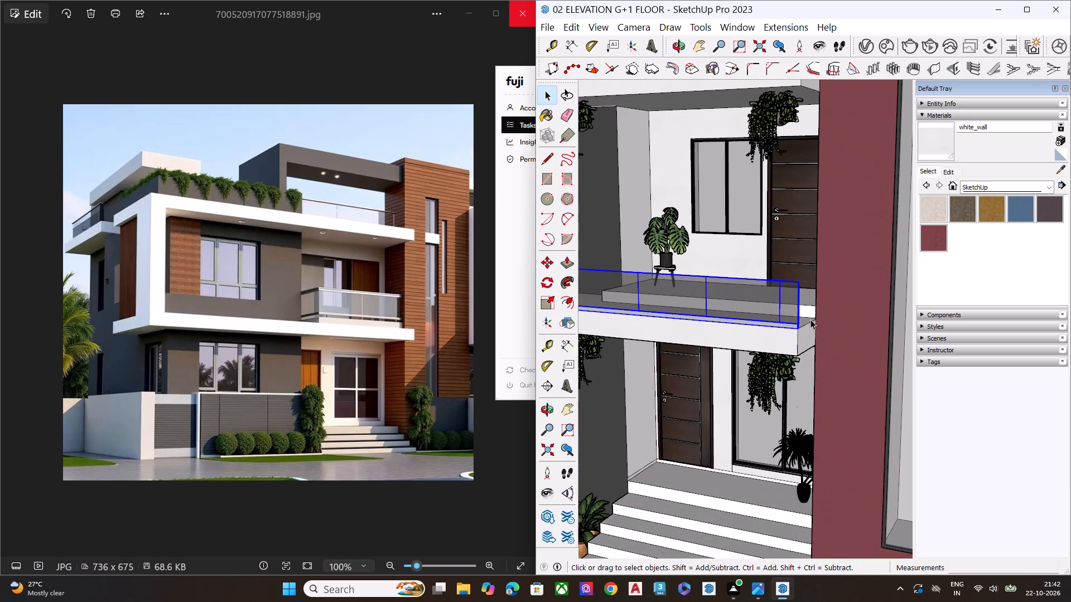
scroll(785, 305, "up", 1)
scroll(785, 305, "down", 1)
scroll(785, 305, "up", 7)
middle_click_drag(805, 327, 770, 383)
scroll(770, 383, "down", 1)
scroll(770, 383, "up", 1)
scroll(770, 383, "down", 2)
scroll(770, 383, "up", 5)
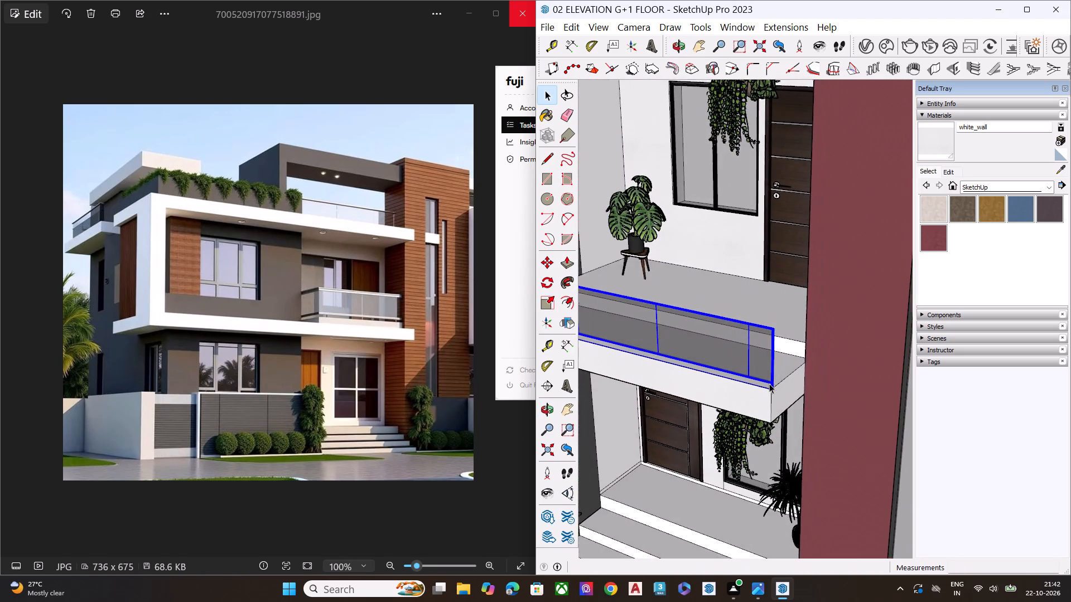
scroll(769, 383, "up", 7)
scroll(768, 386, "down", 1)
scroll(768, 386, "up", 4)
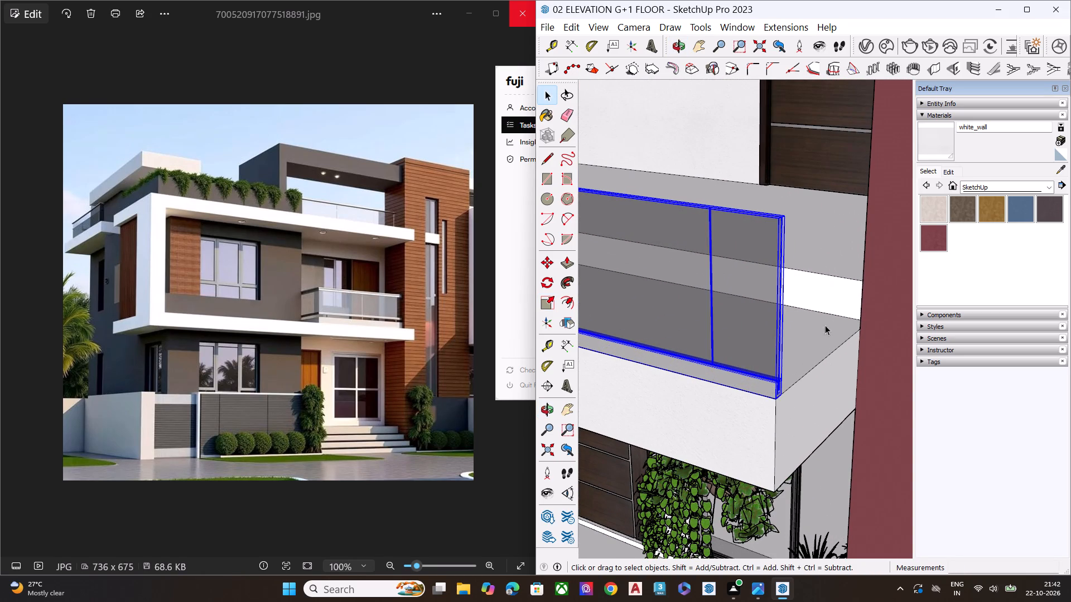
scroll(816, 345, "down", 6)
middle_click_drag(807, 381, 811, 511)
scroll(803, 421, "up", 6)
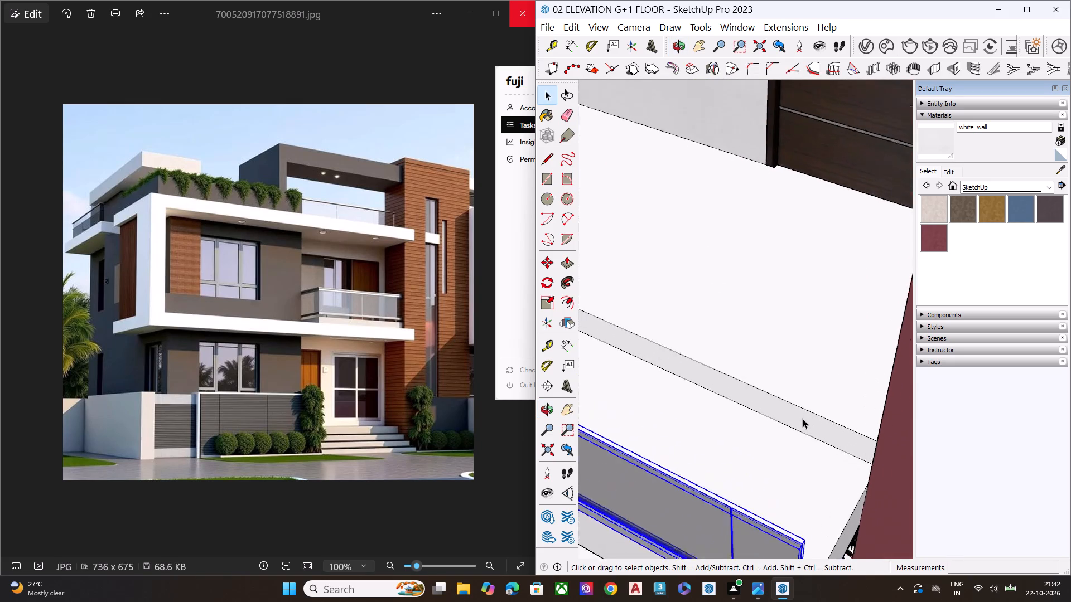
scroll(803, 419, "up", 2)
scroll(807, 414, "down", 13)
scroll(824, 412, "up", 1)
scroll(824, 412, "down", 17)
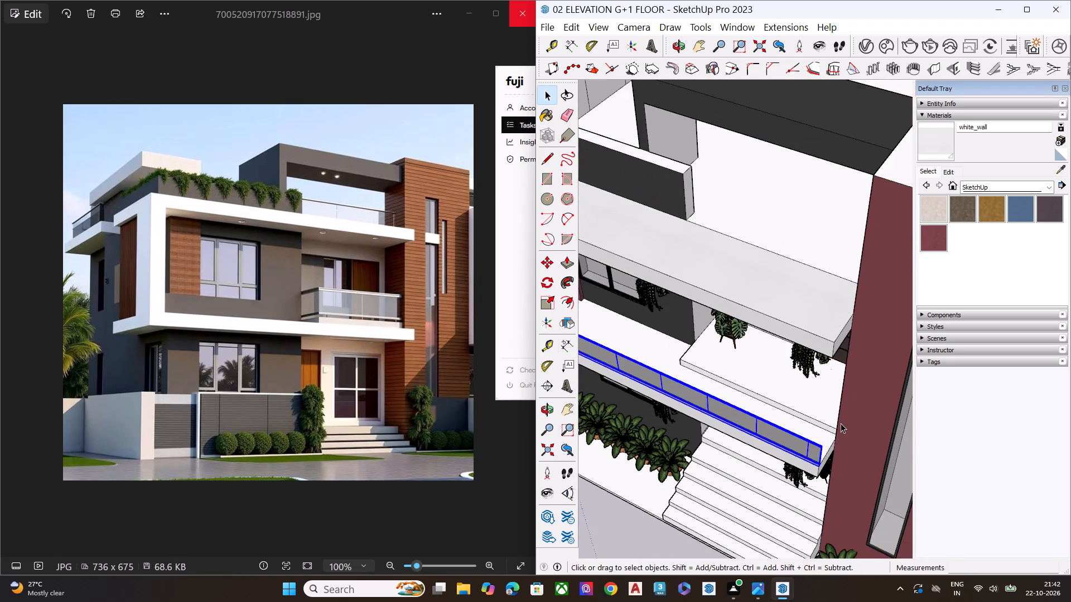
scroll(841, 423, "down", 7)
scroll(841, 423, "up", 1)
scroll(841, 423, "down", 1)
key("space")
left_click(635, 495)
Examine the front elevation with the first-floor glass railing from several angles against the reference image.
middle_click_drag(739, 457, 883, 363)
scroll(750, 448, "down", 1)
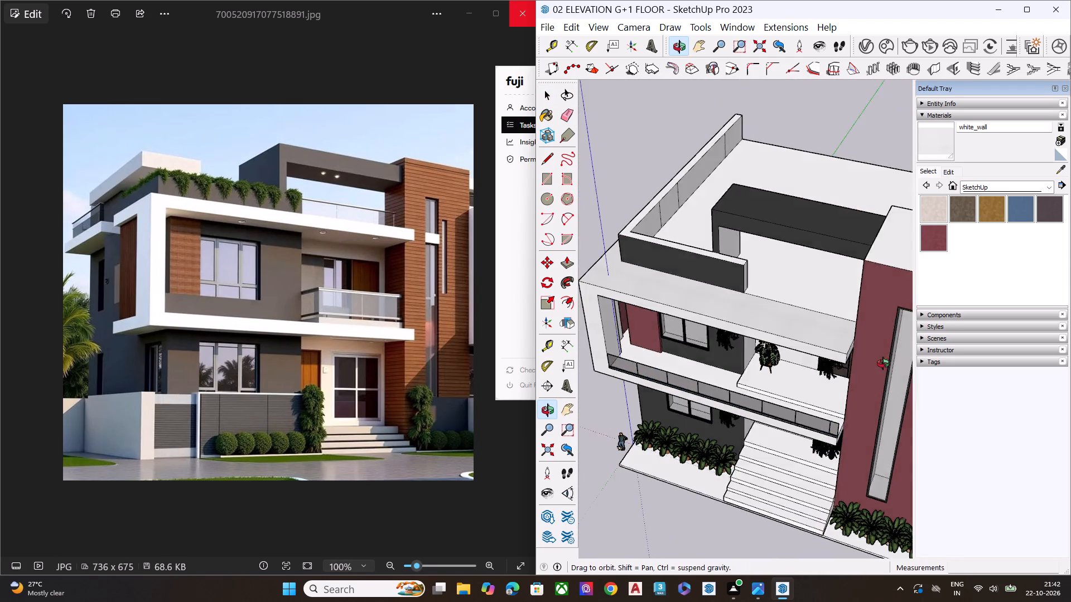
middle_click_drag(883, 363, 954, 317)
middle_click_drag(852, 375, 924, 308)
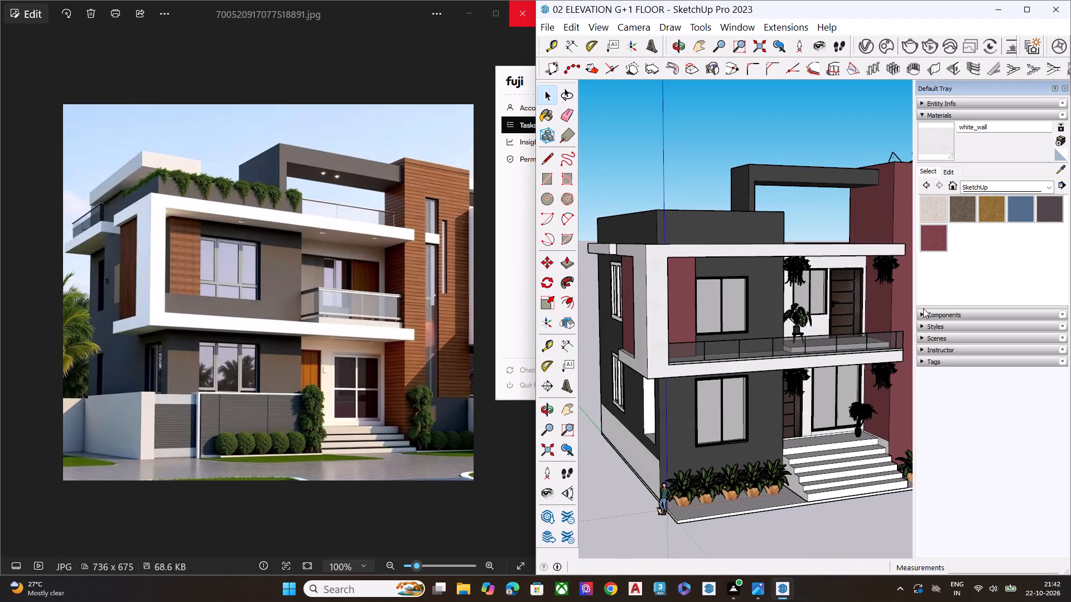
scroll(903, 321, "down", 7)
middle_click_drag(789, 378, 866, 317)
scroll(879, 313, "up", 4)
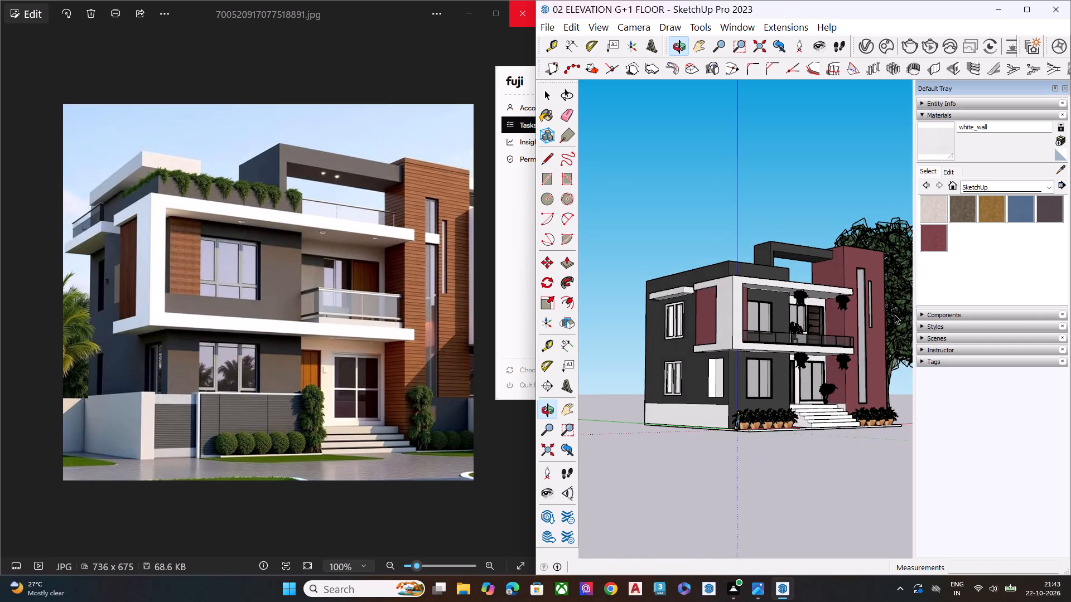
scroll(895, 314, "up", 2)
scroll(634, 360, "down", 9)
scroll(704, 421, "up", 2)
scroll(819, 431, "down", 6)
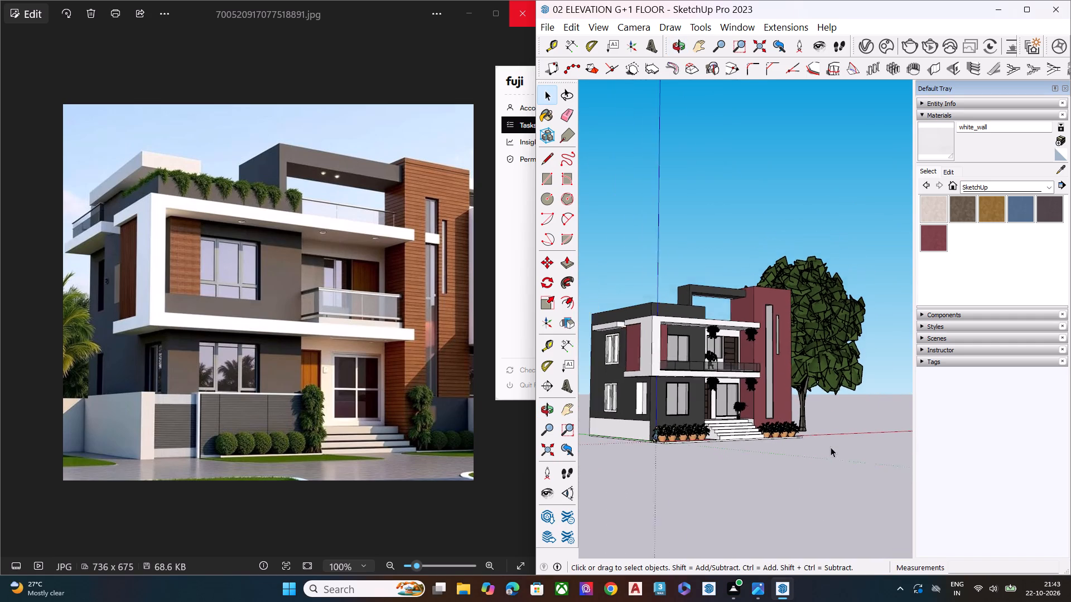
scroll(675, 387, "up", 6)
scroll(852, 382, "up", 4)
key("space")
scroll(794, 399, "down", 4)
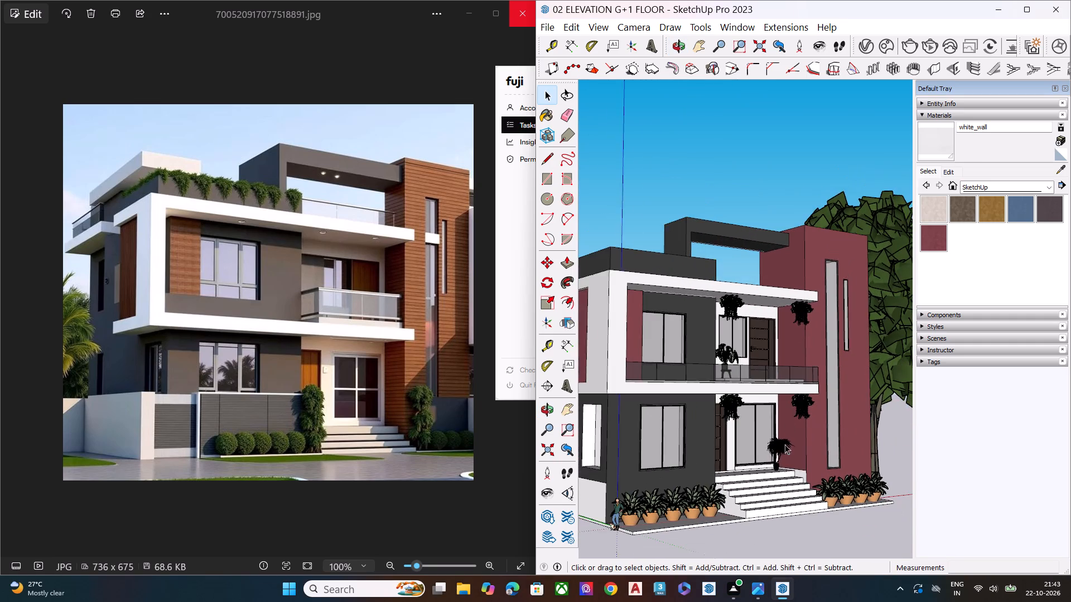
left_click(785, 511)
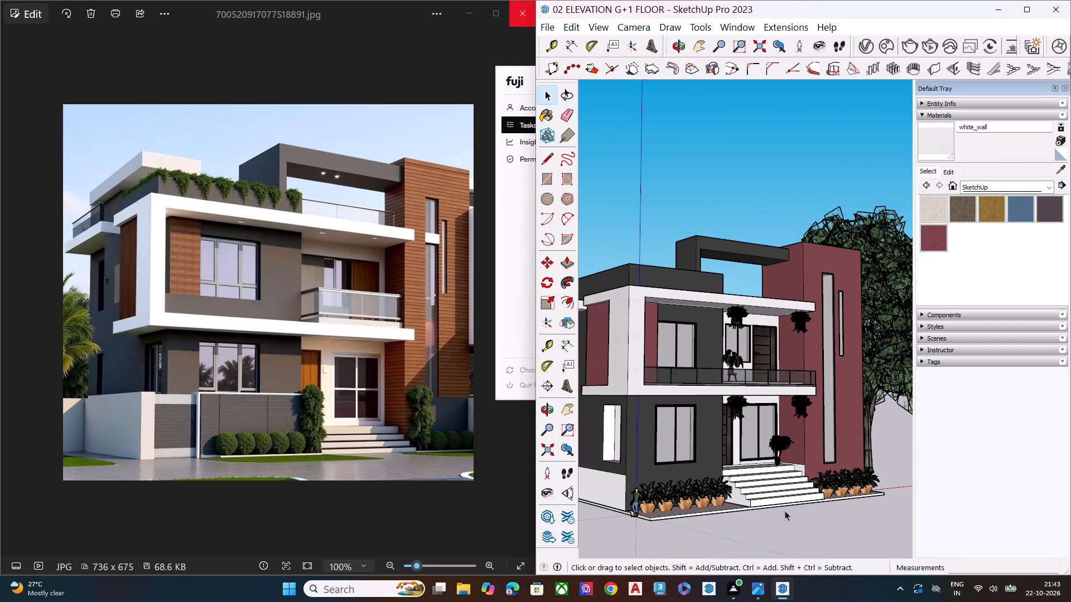
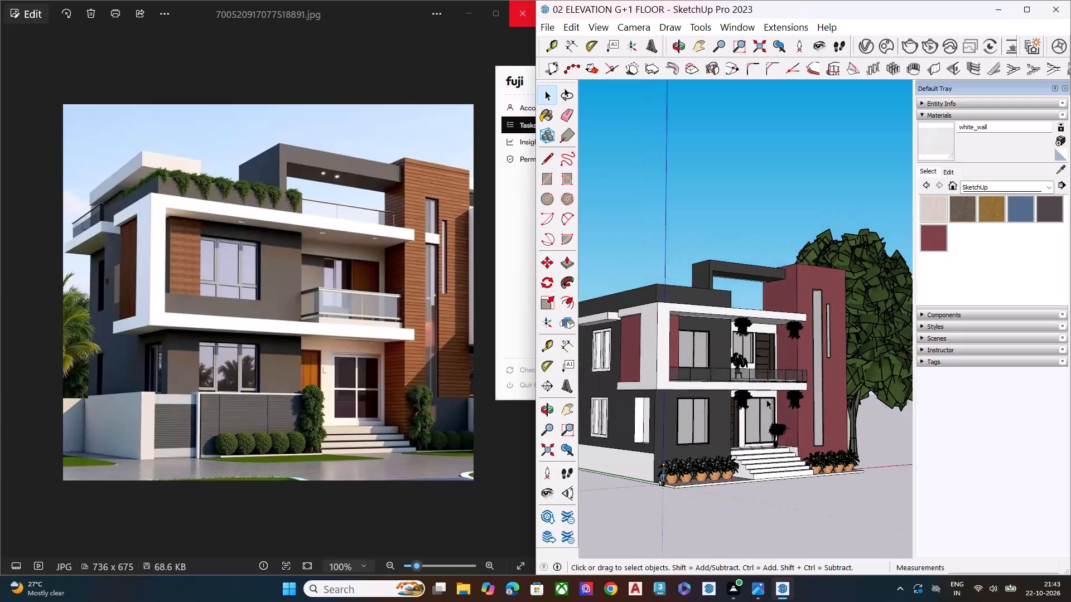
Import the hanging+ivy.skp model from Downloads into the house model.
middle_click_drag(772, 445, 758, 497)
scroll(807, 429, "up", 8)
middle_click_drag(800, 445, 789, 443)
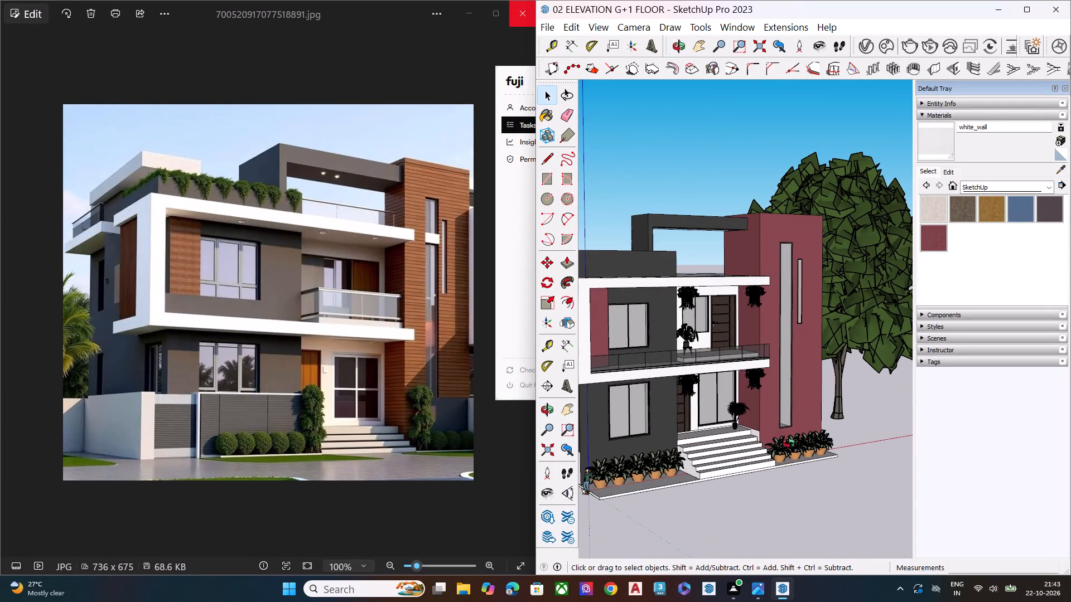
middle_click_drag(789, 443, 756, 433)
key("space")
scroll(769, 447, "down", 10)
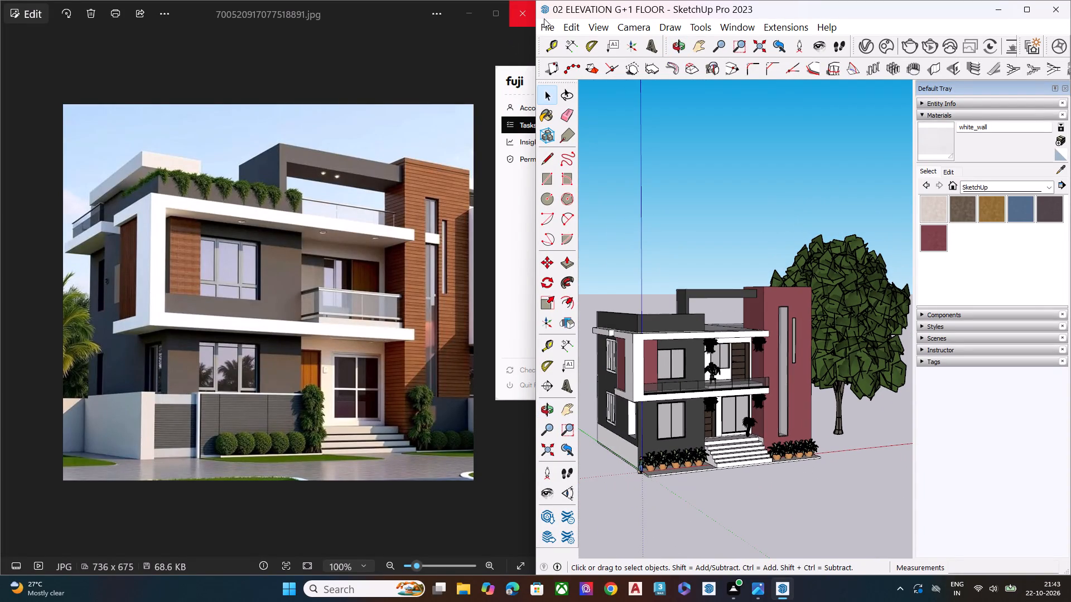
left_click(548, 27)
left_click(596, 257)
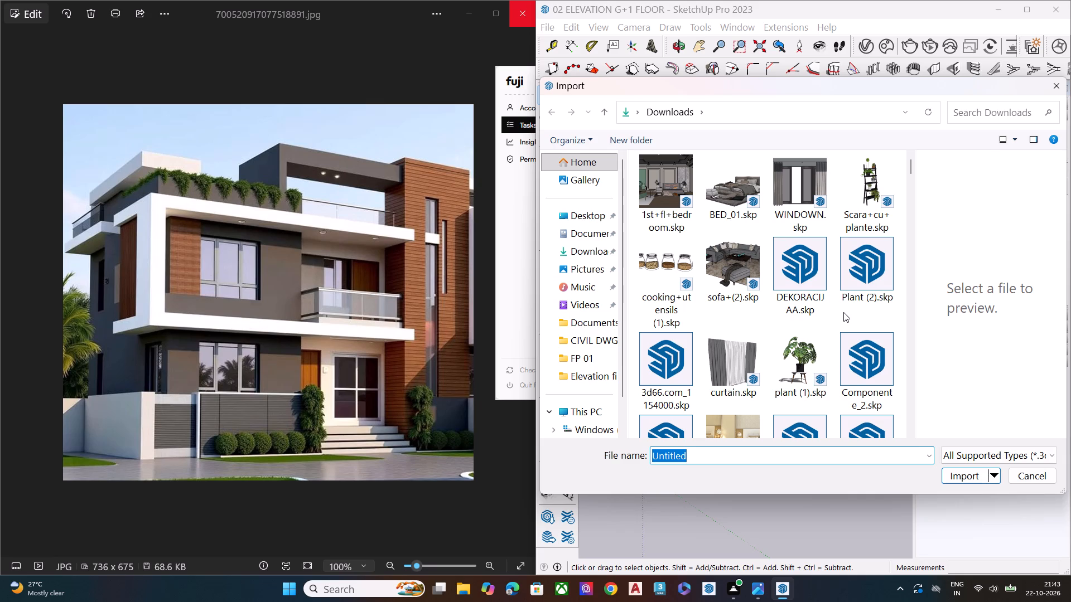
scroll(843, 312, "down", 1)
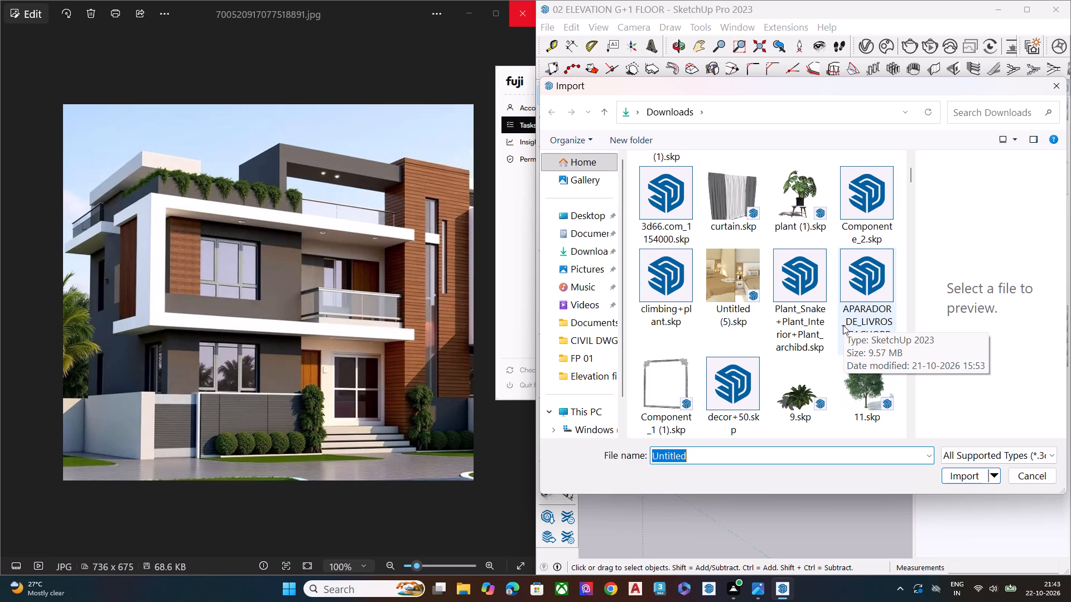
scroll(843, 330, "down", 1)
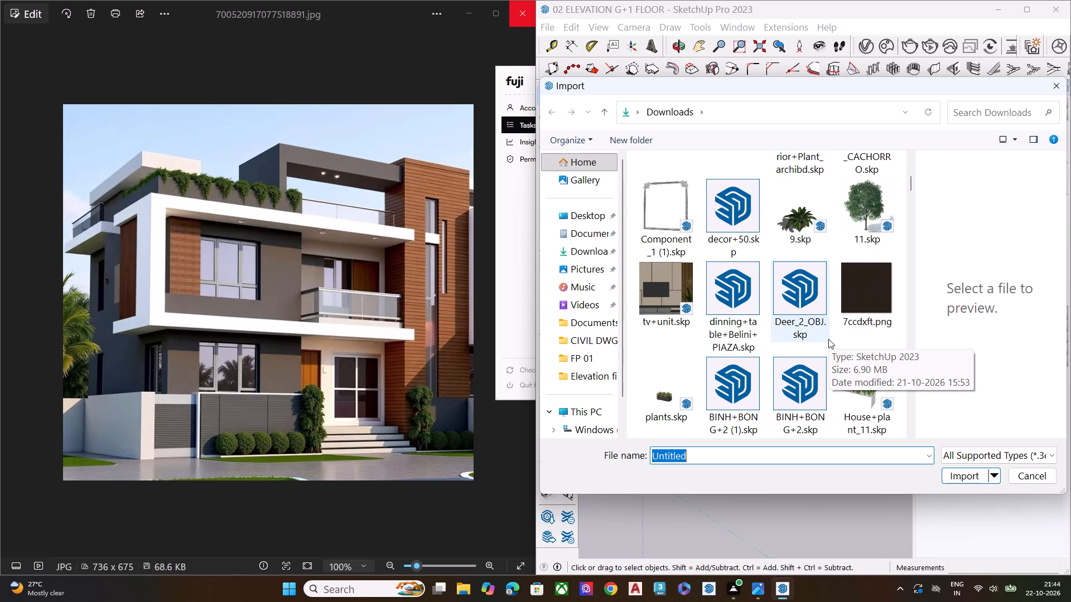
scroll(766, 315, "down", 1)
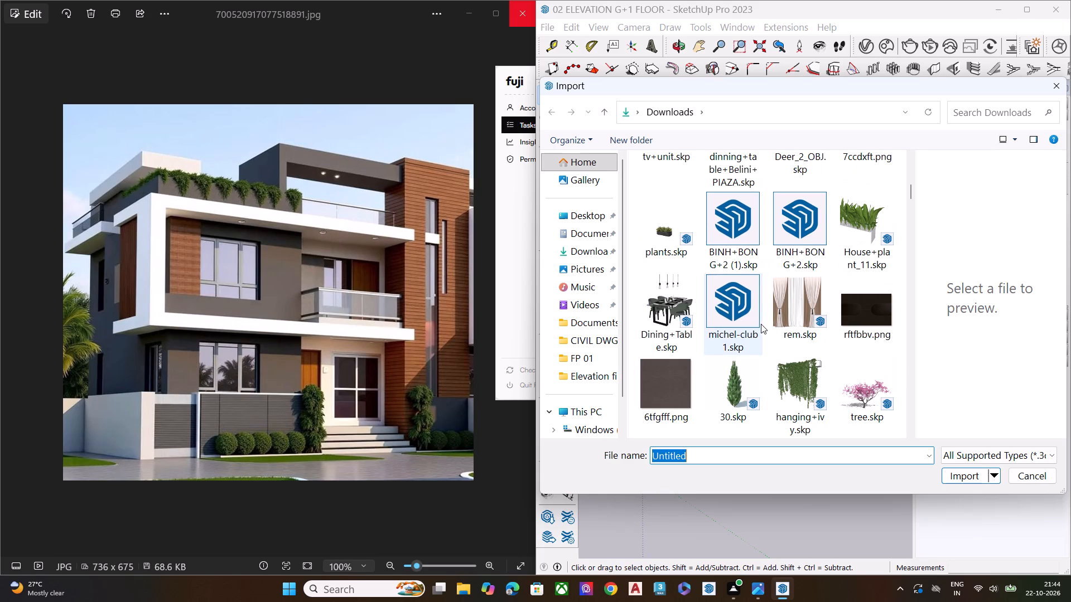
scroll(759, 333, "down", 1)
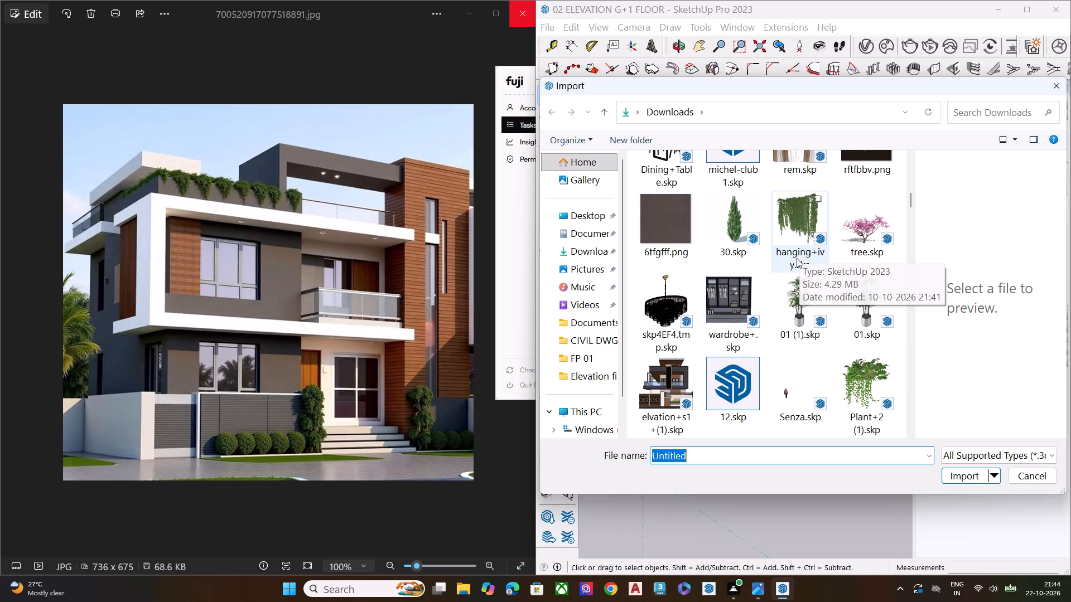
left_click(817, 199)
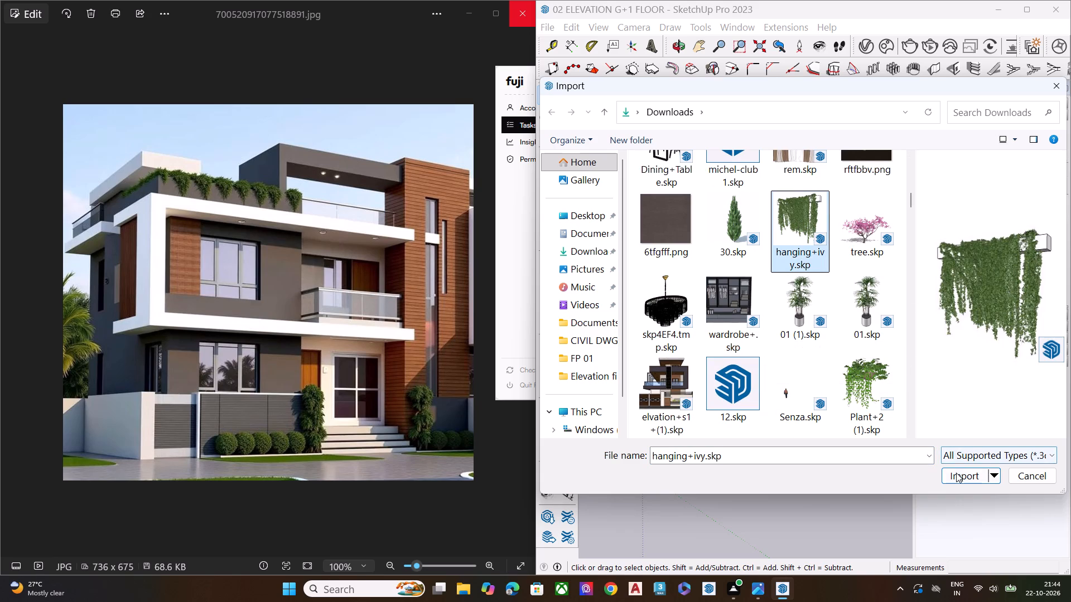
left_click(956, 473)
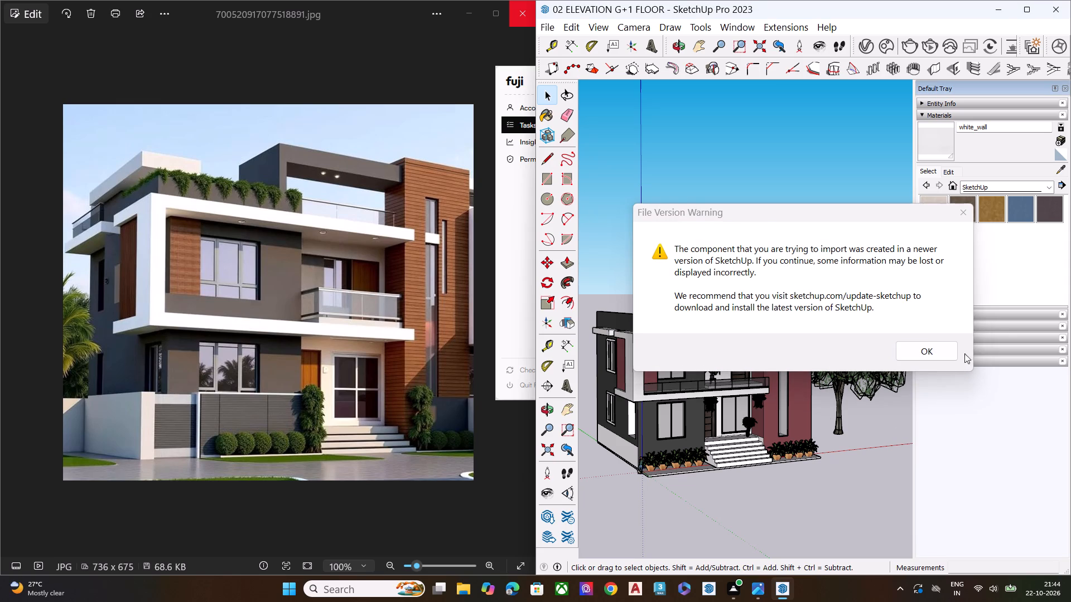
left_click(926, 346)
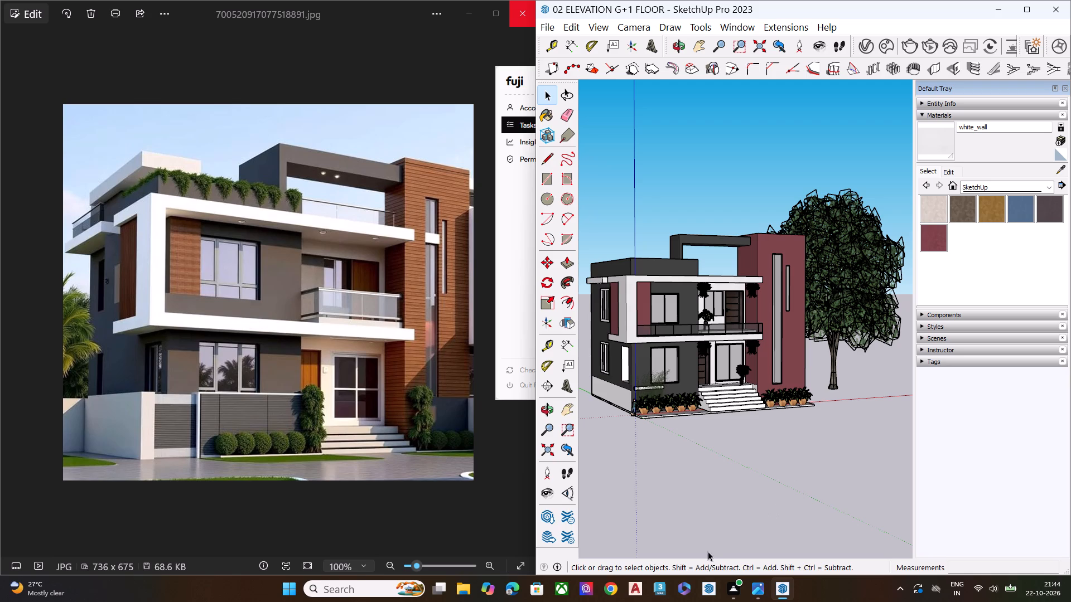
Examine the whole house and its surroundings from above, behind and the side to locate the imported hanging ivy.
scroll(830, 344, "down", 9)
scroll(677, 352, "down", 3)
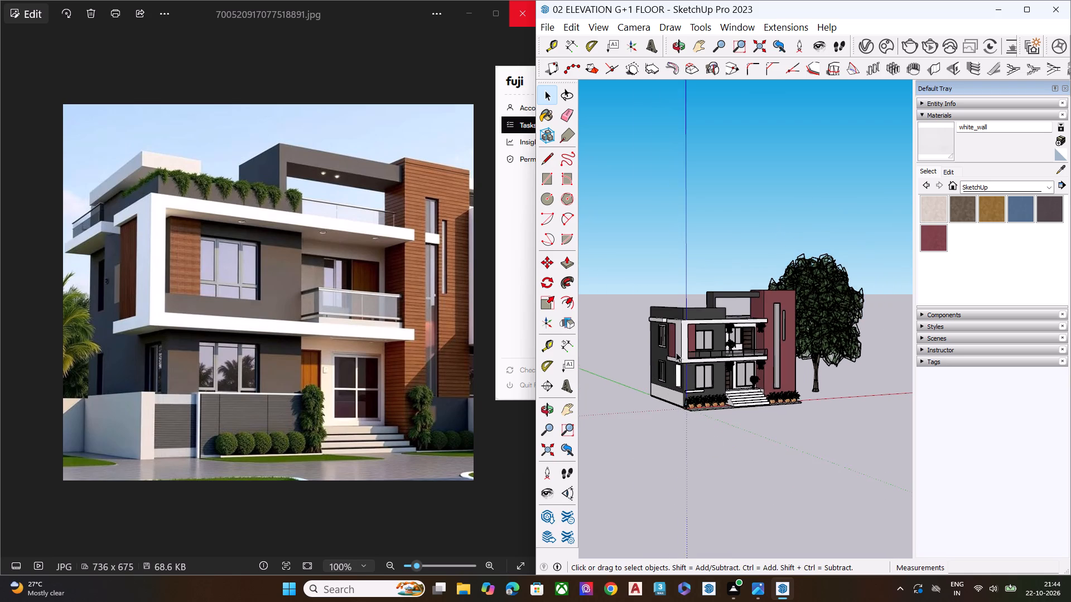
scroll(676, 352, "down", 5)
middle_click_drag(638, 415, 824, 601)
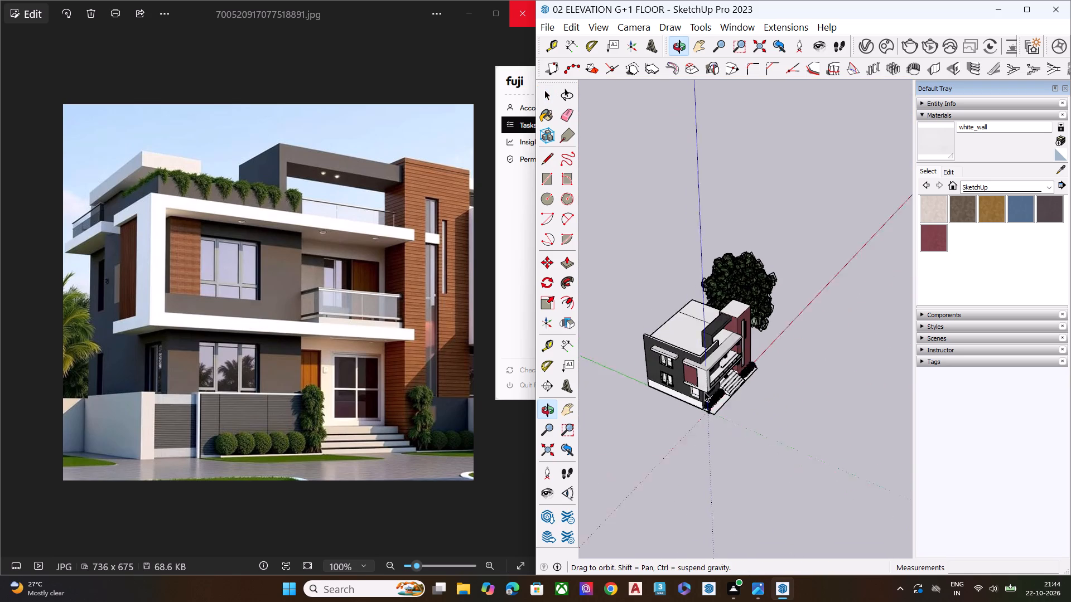
scroll(705, 379, "up", 9)
scroll(671, 346, "down", 8)
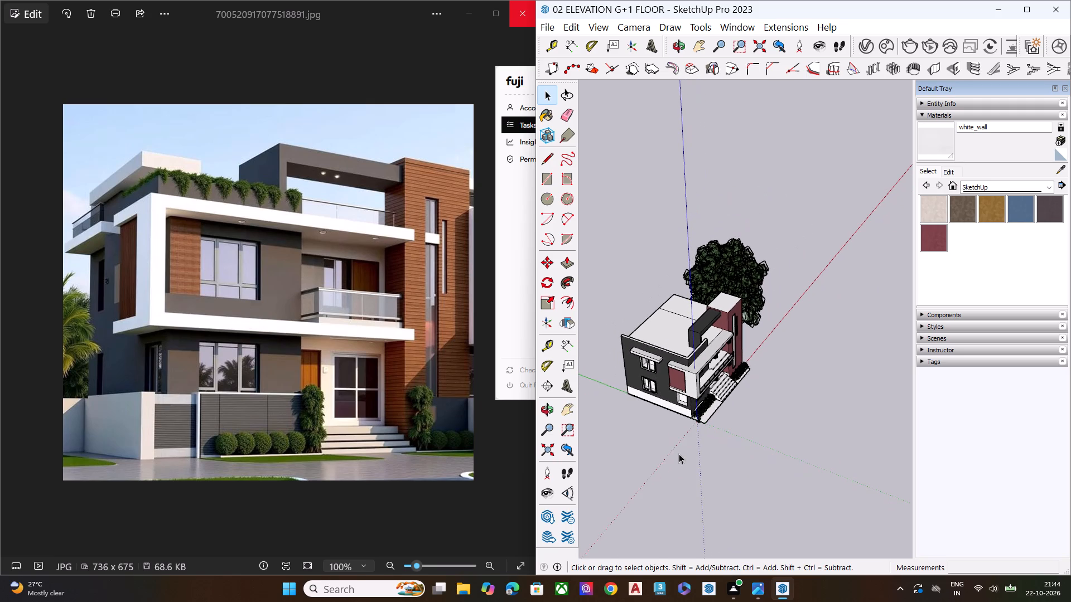
middle_click_drag(683, 454, 1070, 310)
scroll(661, 394, "down", 3)
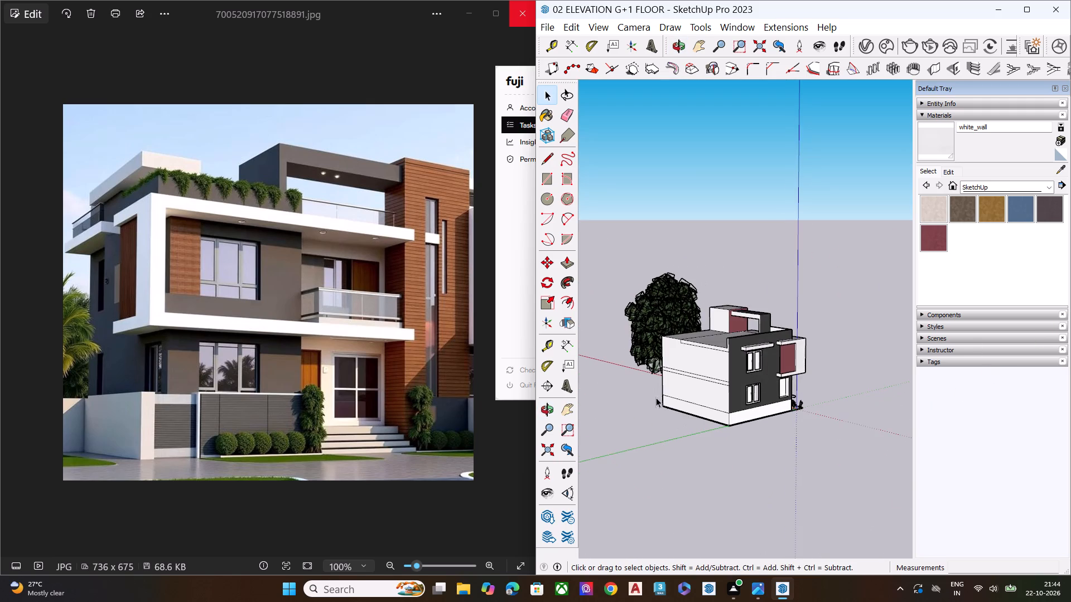
scroll(656, 397, "down", 10)
scroll(658, 420, "up", 1)
scroll(658, 420, "down", 5)
middle_click_drag(802, 373, 840, 386)
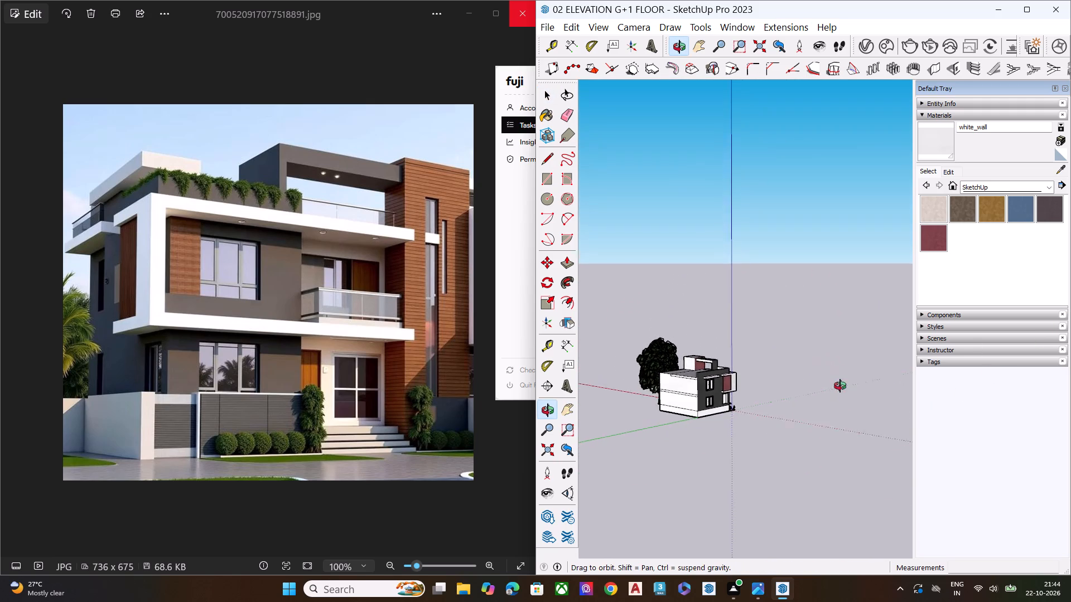
middle_click_drag(840, 386, 559, 489)
middle_click_drag(739, 410, 667, 383)
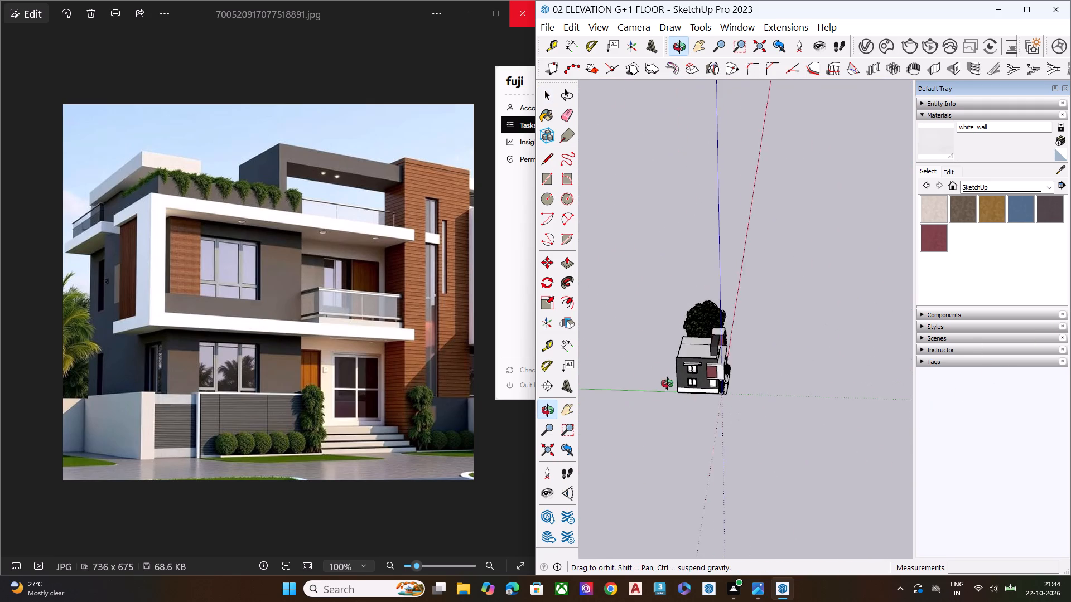
middle_click_drag(667, 383, 590, 316)
scroll(590, 316, "up", 10)
middle_click_drag(764, 387, 657, 341)
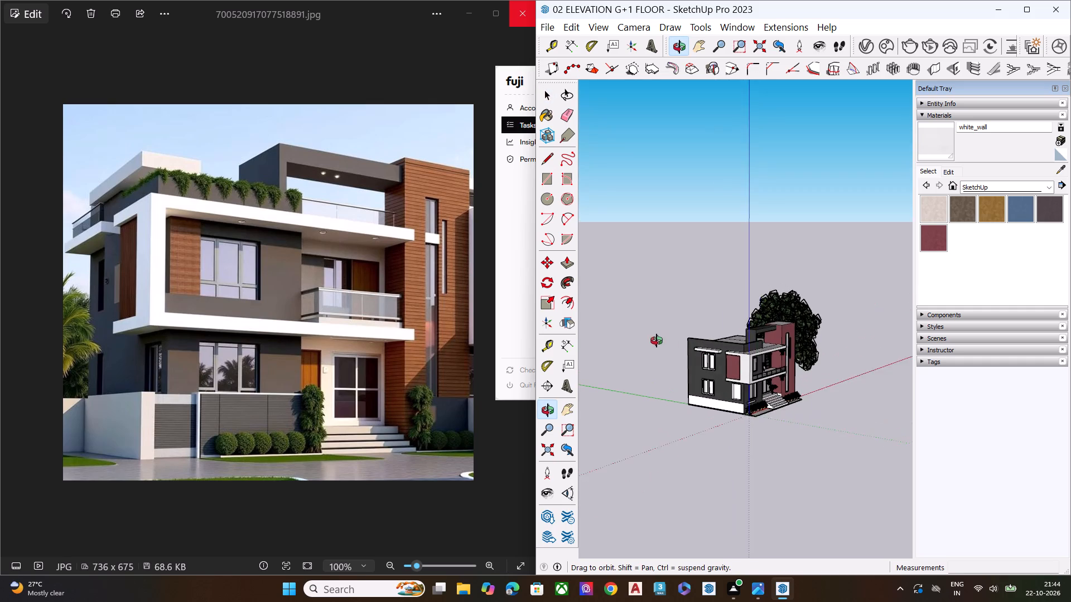
middle_click_drag(657, 341, 648, 339)
scroll(659, 341, "up", 8)
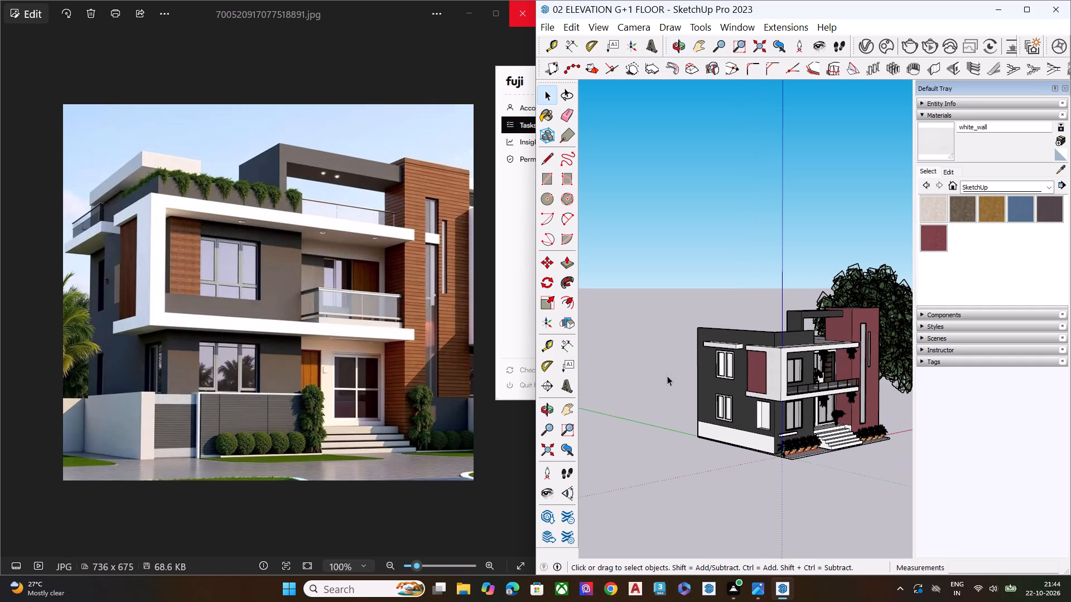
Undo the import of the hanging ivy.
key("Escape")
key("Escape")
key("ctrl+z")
Import the hanging+ivy.skp model from Downloads again at the front of the house.
scroll(799, 448, "up", 12)
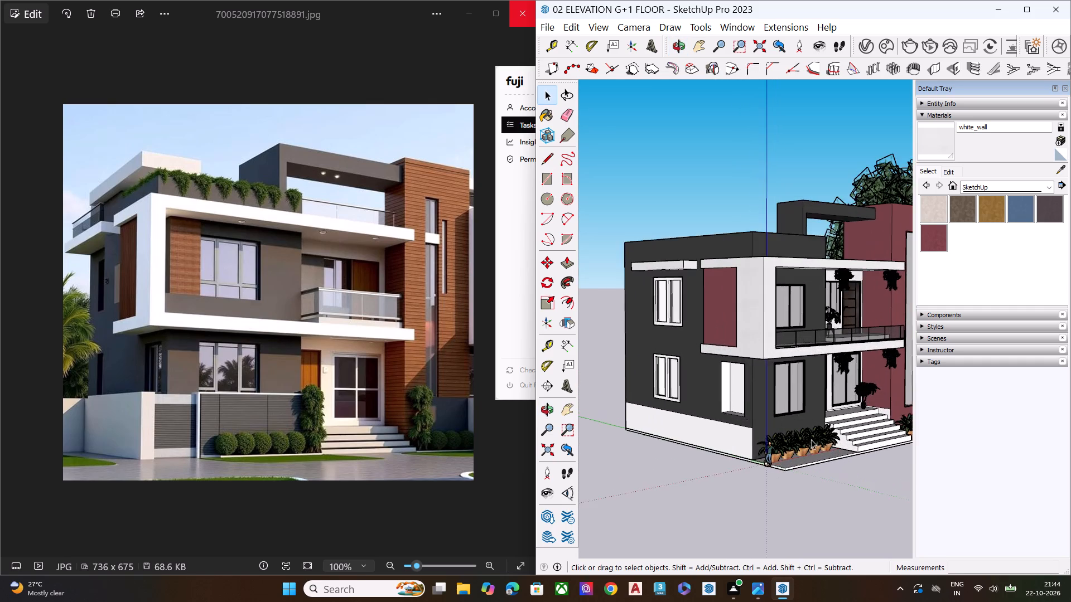
scroll(811, 439, "up", 6)
middle_click_drag(824, 439, 780, 469)
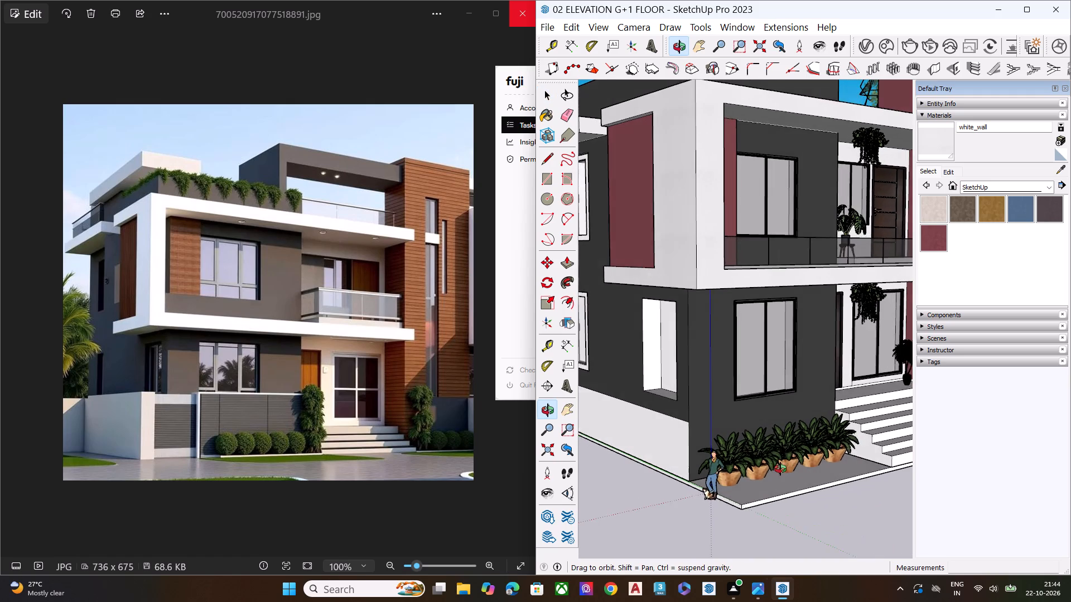
middle_click_drag(780, 469, 744, 494)
key("space")
scroll(677, 483, "down", 2)
scroll(677, 483, "up", 1)
scroll(677, 483, "down", 1)
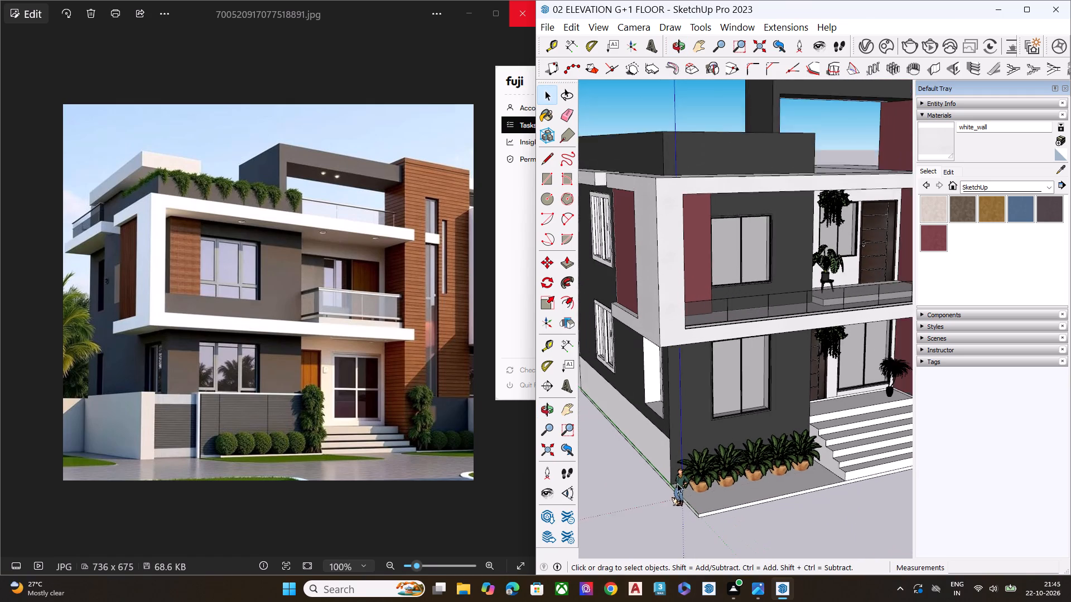
scroll(677, 483, "down", 1)
left_click(545, 26)
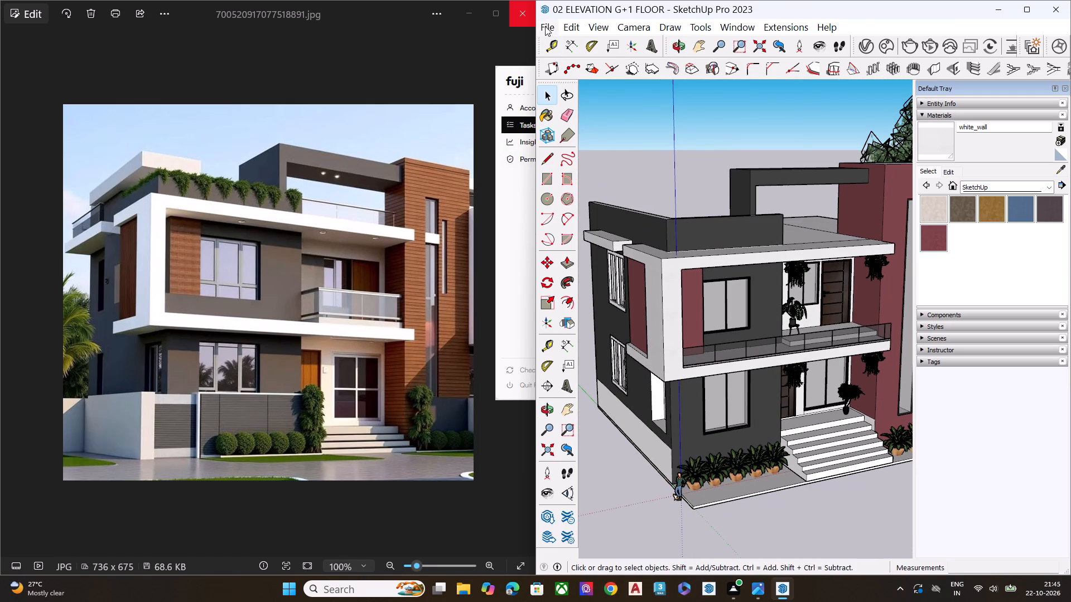
left_click(583, 257)
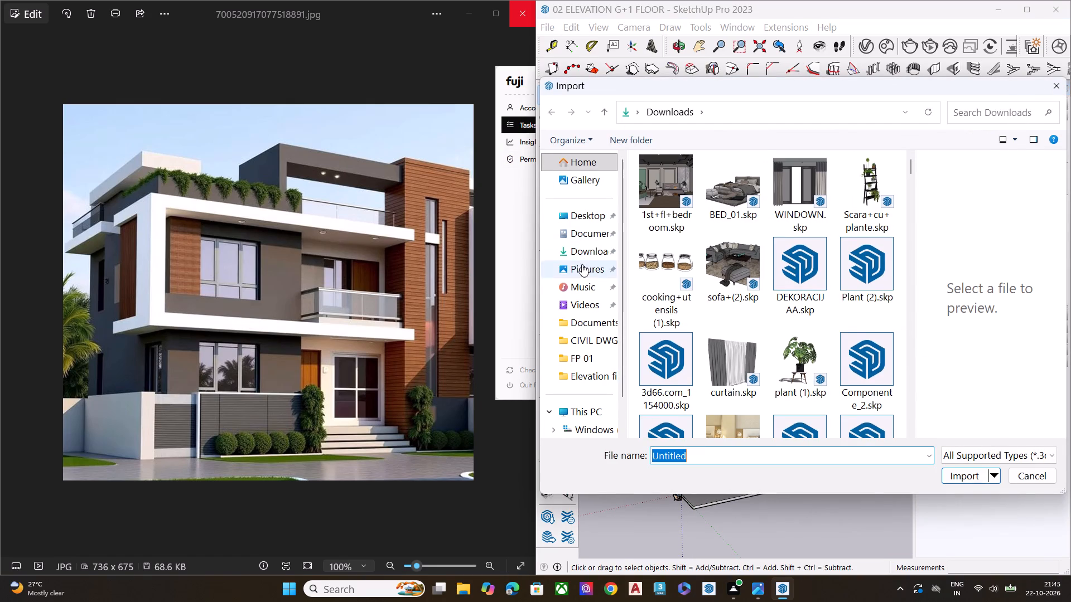
scroll(798, 305, "down", 3)
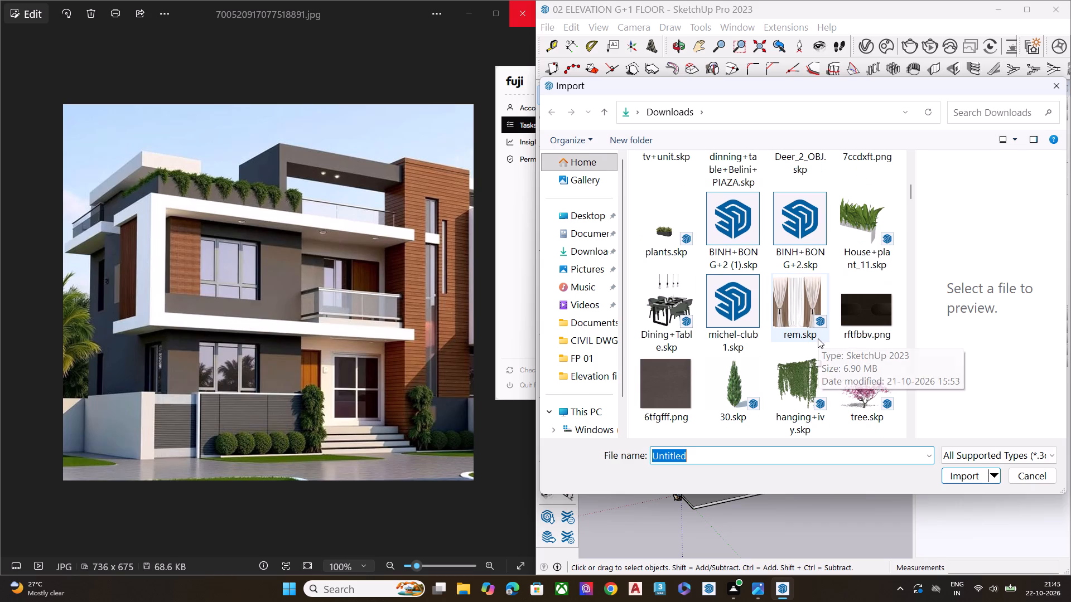
left_click(801, 368)
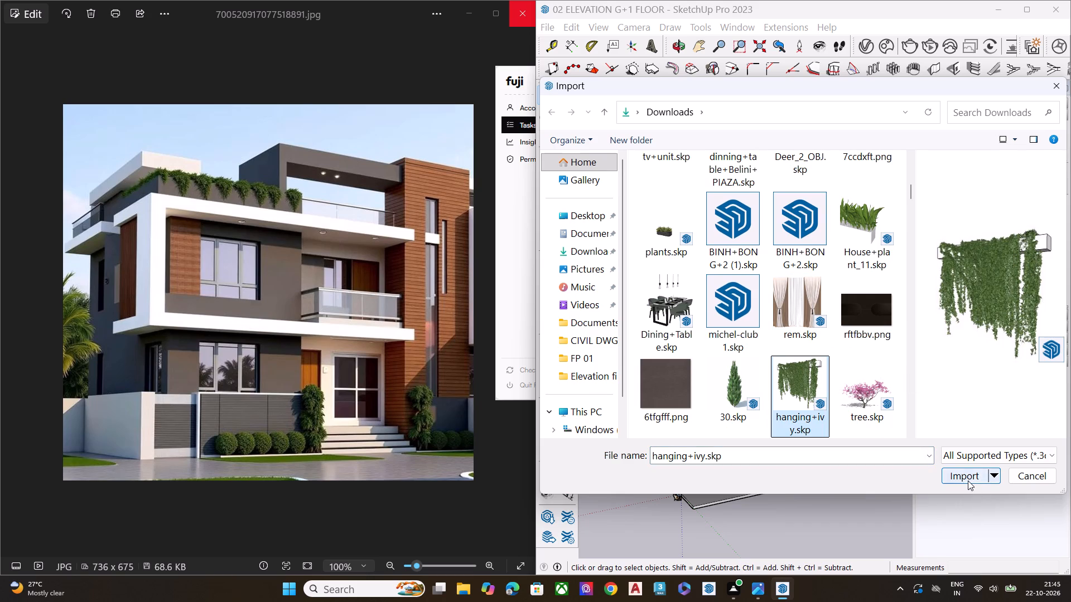
left_click(963, 474)
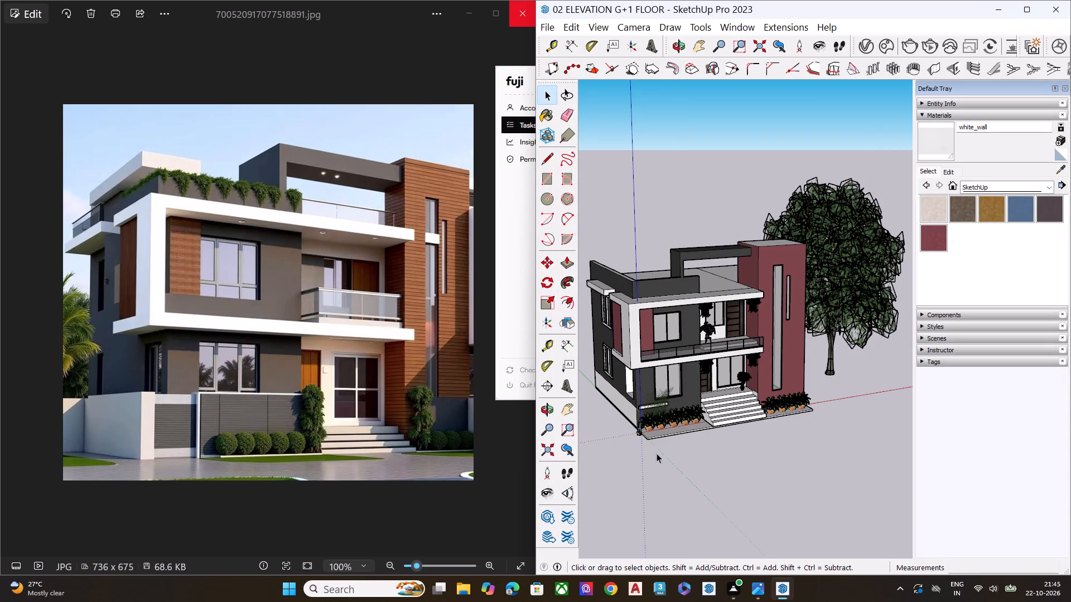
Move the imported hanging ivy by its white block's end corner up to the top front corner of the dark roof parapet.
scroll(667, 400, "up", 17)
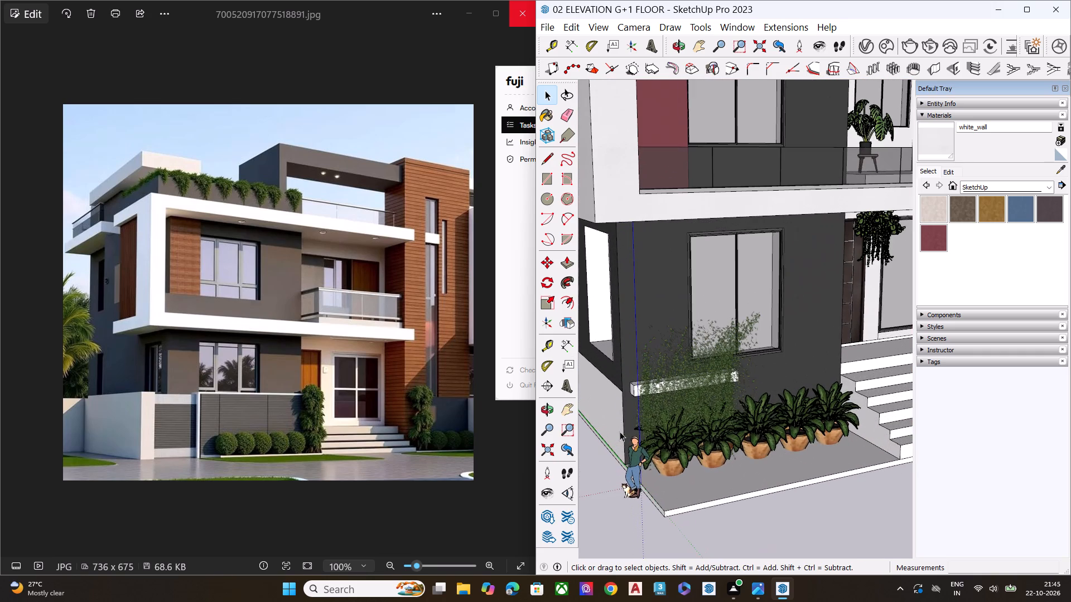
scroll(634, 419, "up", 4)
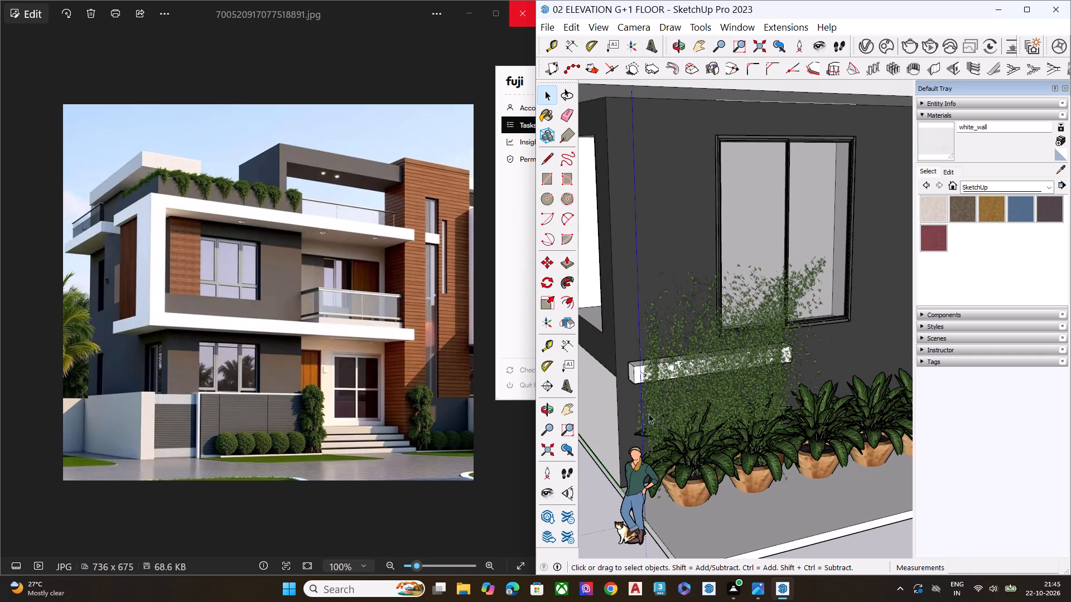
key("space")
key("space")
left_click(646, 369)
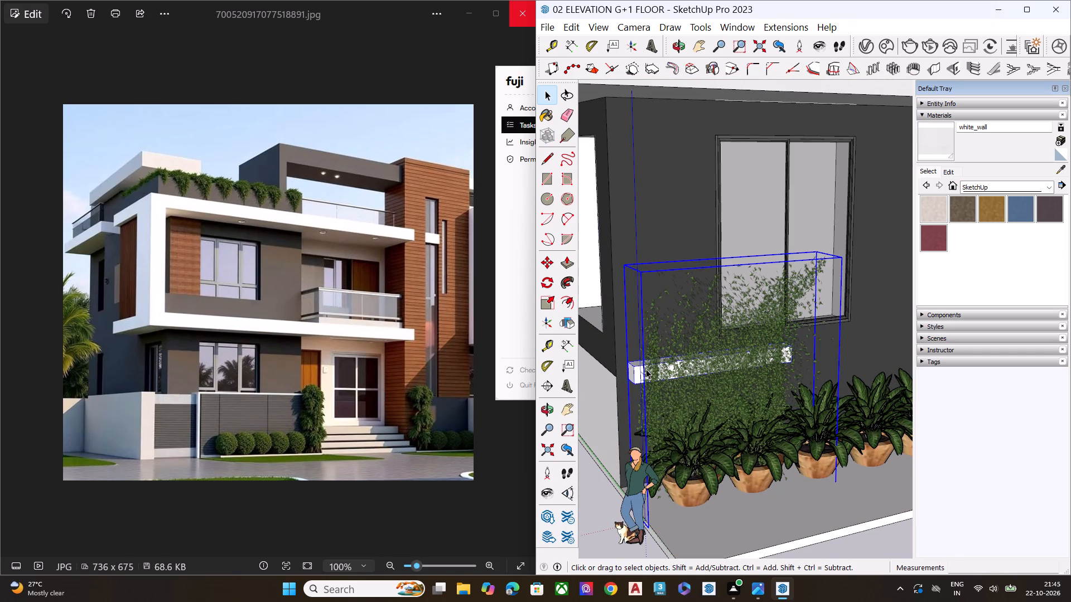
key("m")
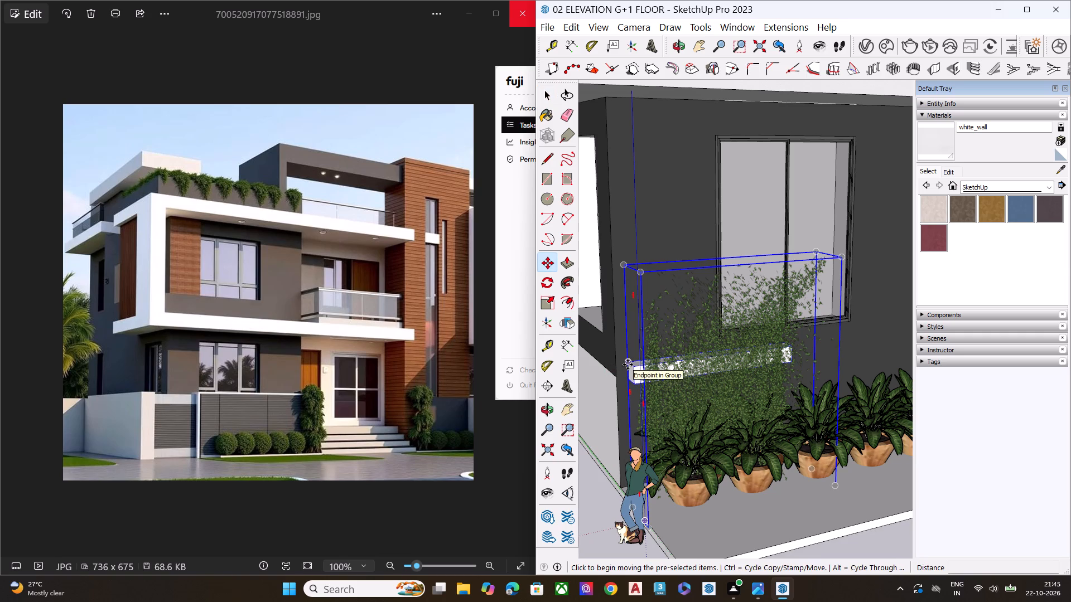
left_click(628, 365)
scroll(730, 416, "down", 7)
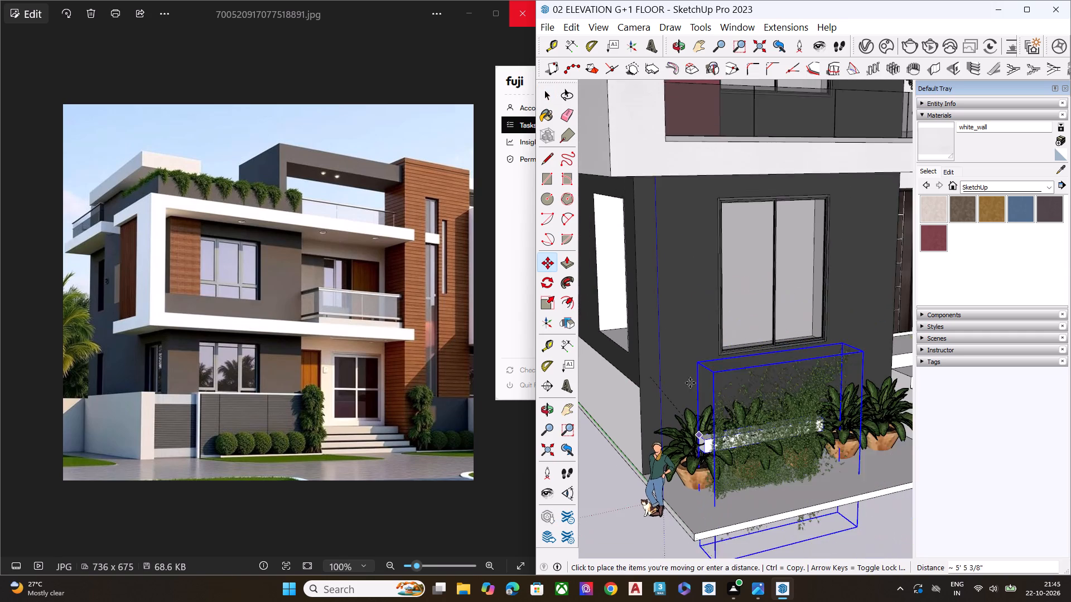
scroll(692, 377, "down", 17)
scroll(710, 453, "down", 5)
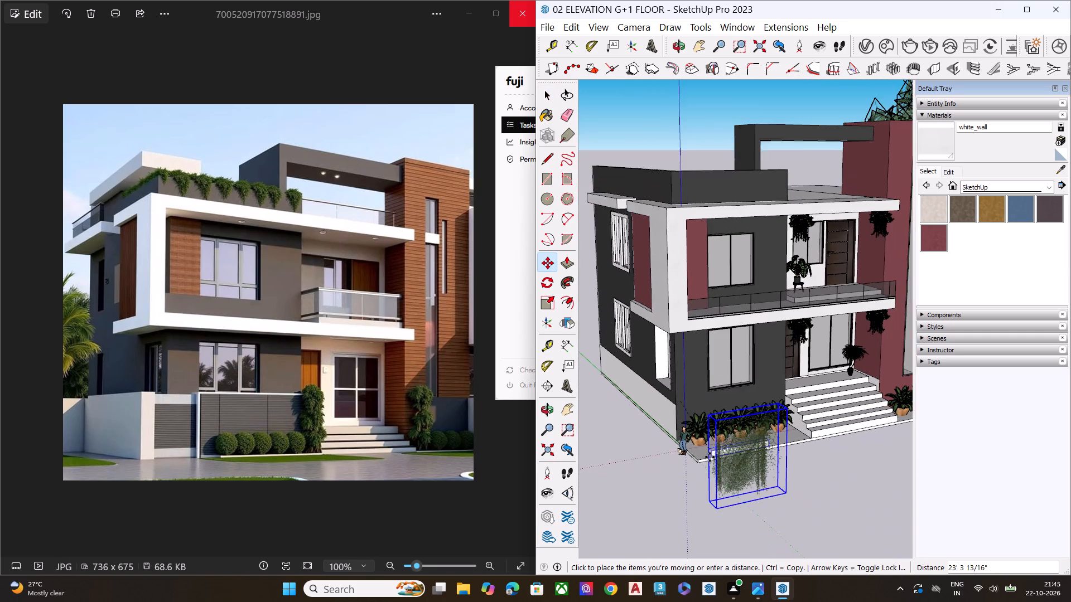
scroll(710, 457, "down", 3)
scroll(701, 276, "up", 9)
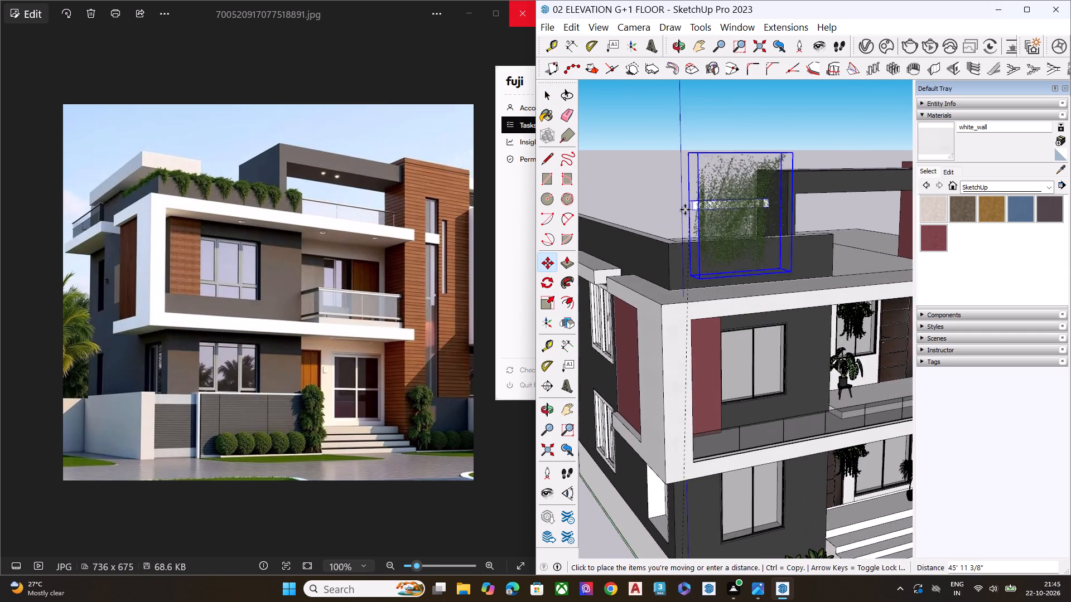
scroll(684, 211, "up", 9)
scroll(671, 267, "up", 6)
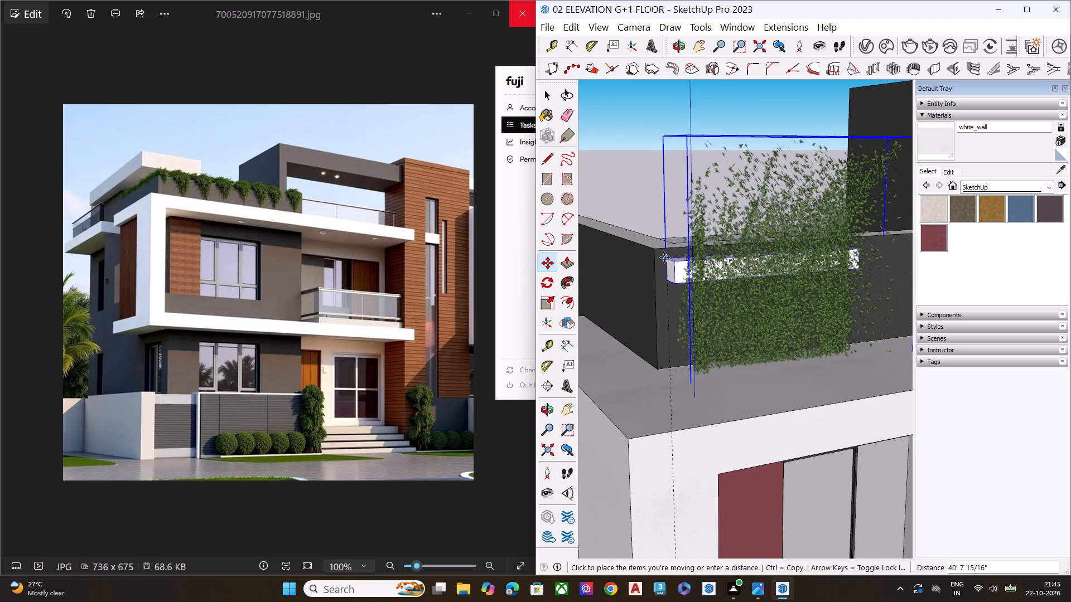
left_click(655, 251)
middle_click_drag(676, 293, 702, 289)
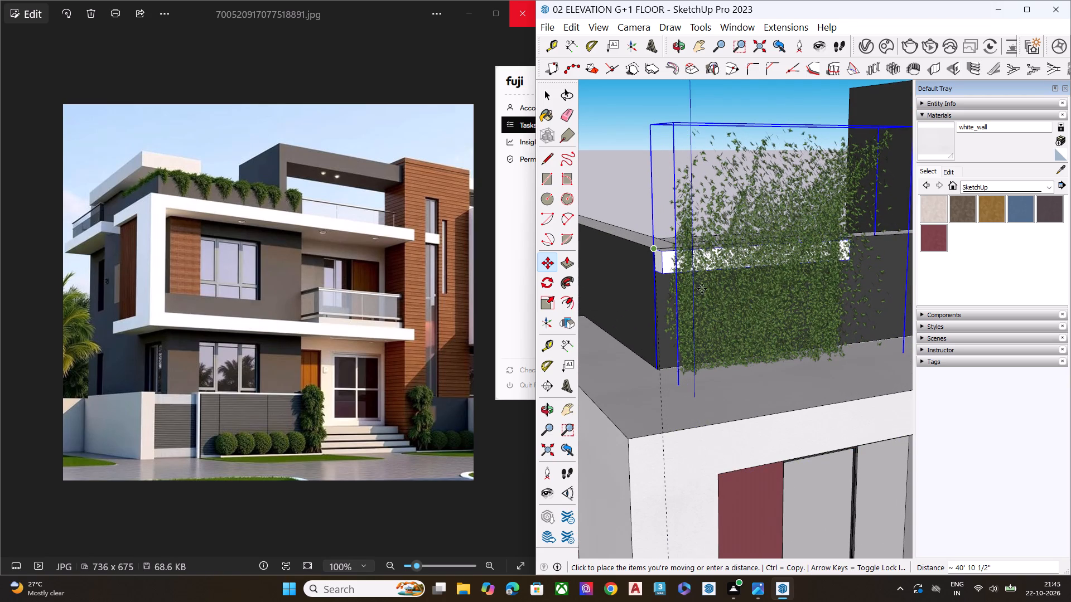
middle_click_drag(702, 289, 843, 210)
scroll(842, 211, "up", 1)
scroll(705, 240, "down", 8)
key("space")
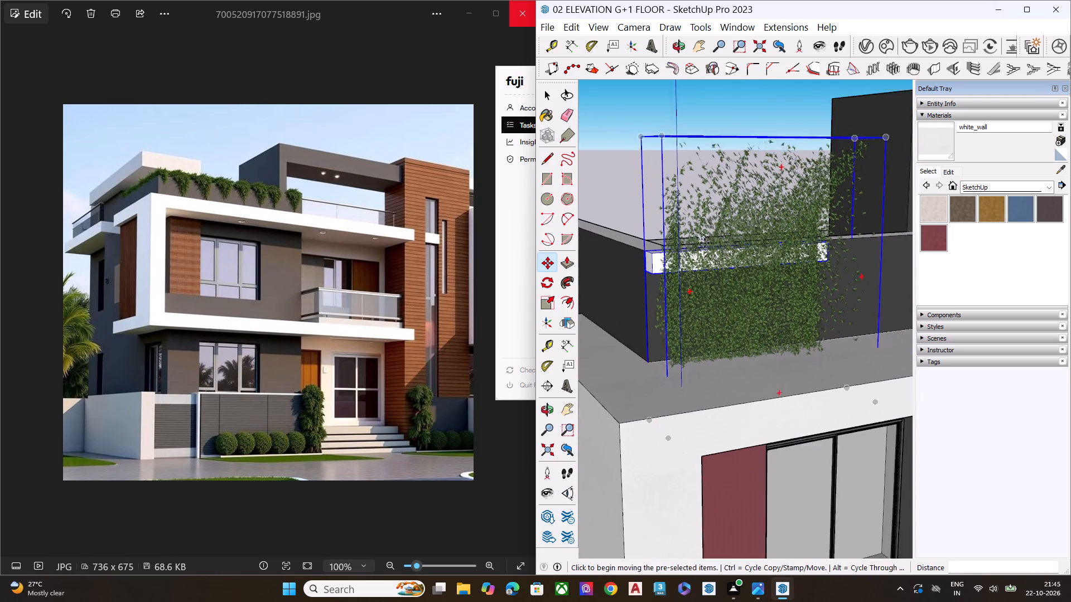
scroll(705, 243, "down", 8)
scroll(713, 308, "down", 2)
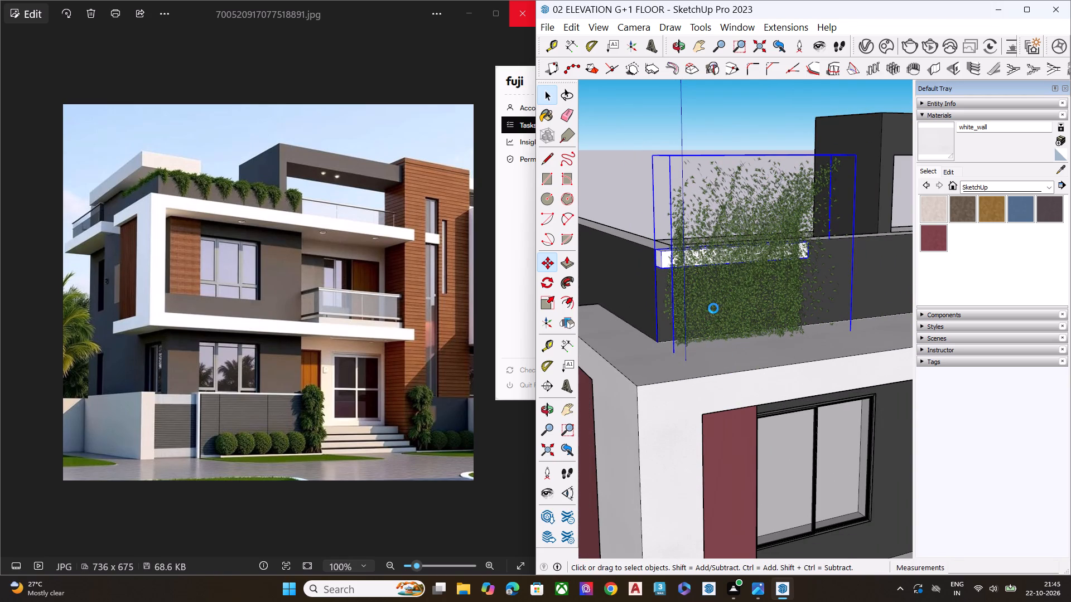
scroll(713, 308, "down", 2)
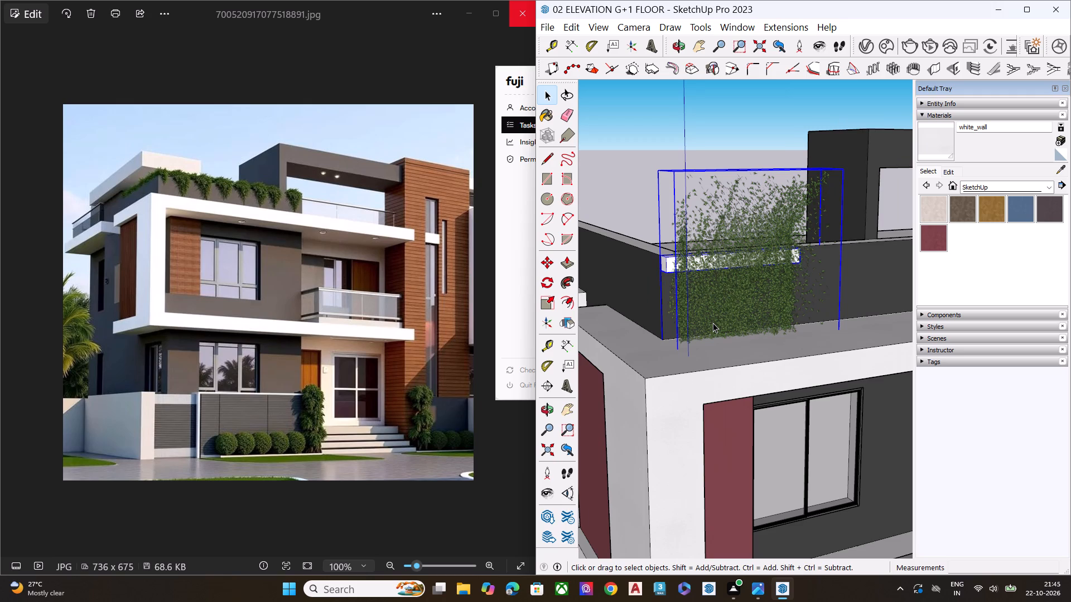
Check the hanging ivy's fit at the parapet corner from the side and delete the ivy from the model.
left_click(778, 119)
middle_click_drag(662, 217, 797, 135)
scroll(662, 217, "down", 1)
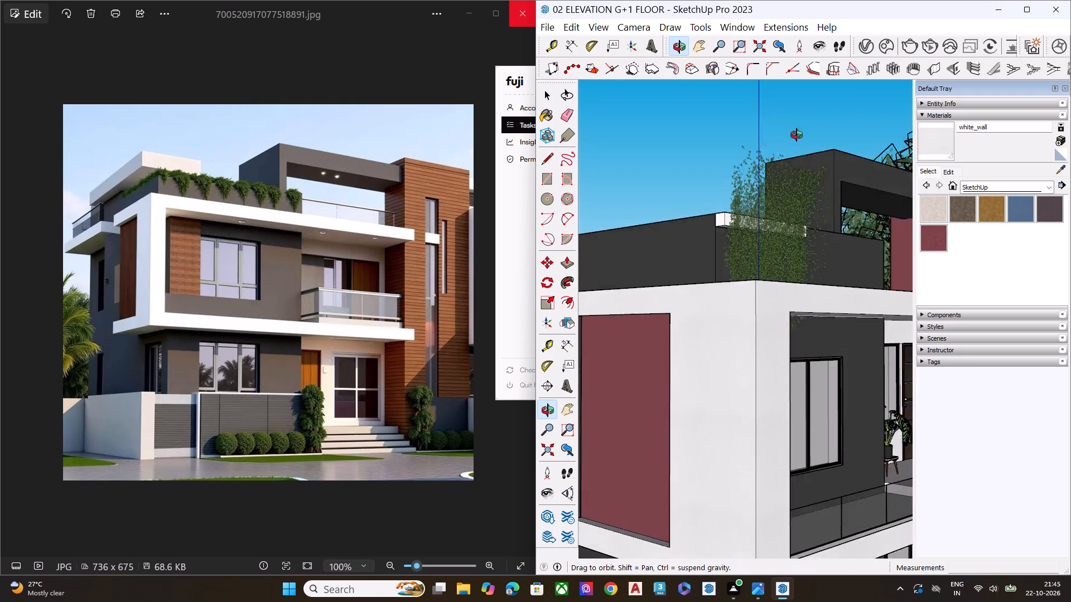
middle_click_drag(797, 135, 837, 182)
scroll(758, 230, "up", 1)
scroll(758, 230, "down", 1)
scroll(758, 230, "up", 5)
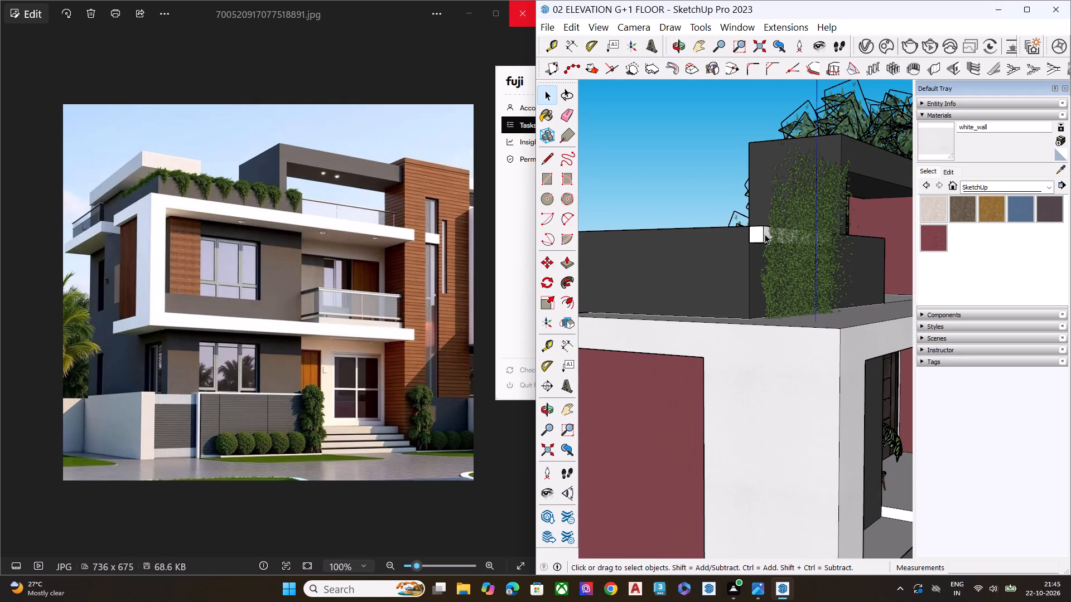
scroll(765, 234, "up", 1)
scroll(765, 234, "down", 1)
scroll(765, 234, "up", 7)
left_click(765, 234)
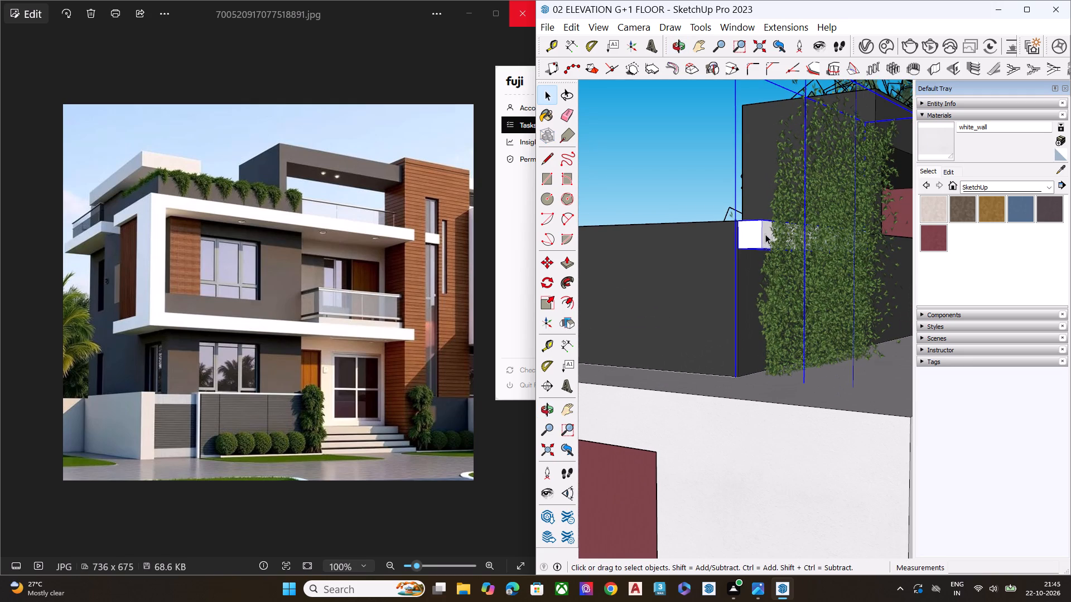
key("Delete")
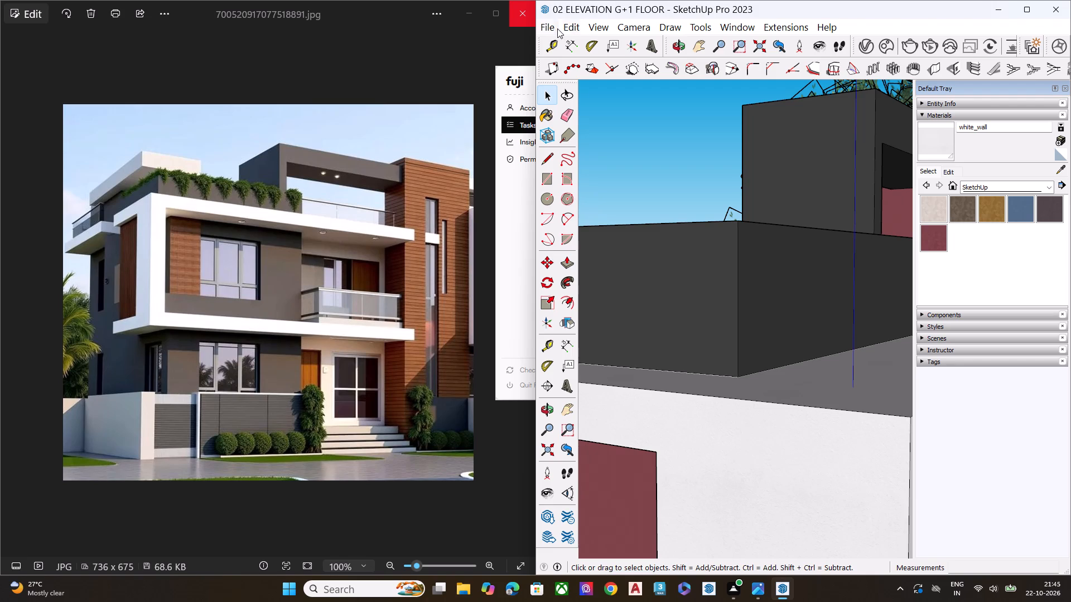
Switch to Chrome, search the web for 3d warehouse and open the 3D Warehouse site.
left_click(608, 593)
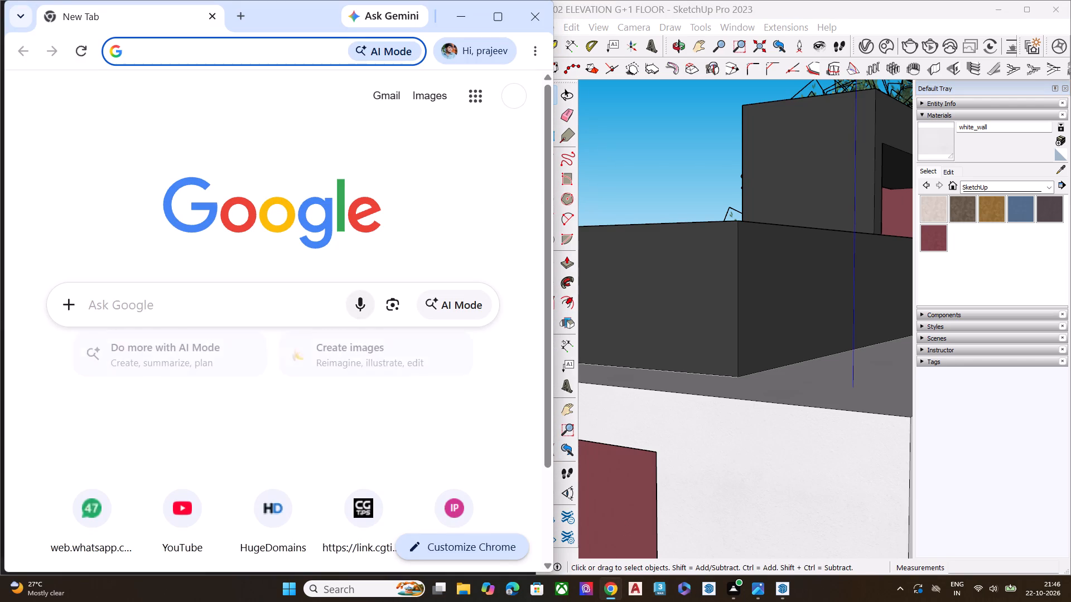
left_click(284, 299)
left_click(272, 339)
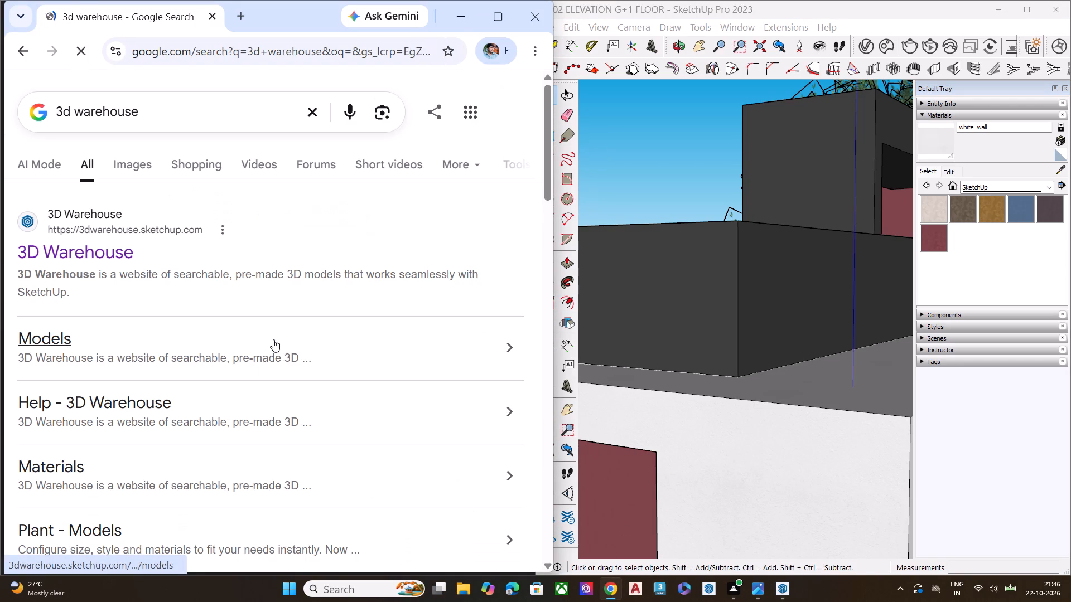
left_click(94, 254)
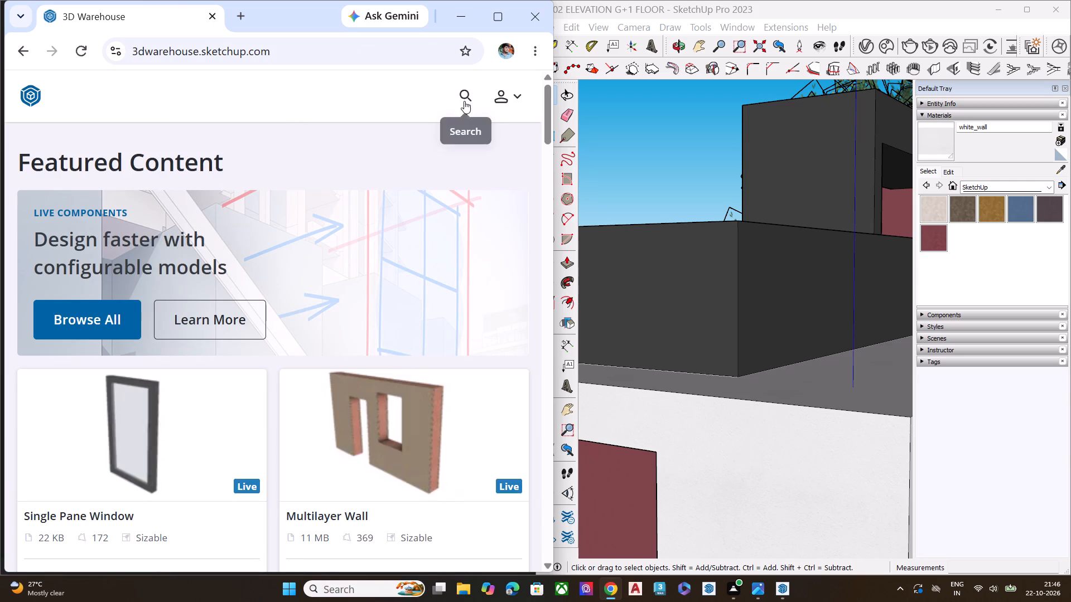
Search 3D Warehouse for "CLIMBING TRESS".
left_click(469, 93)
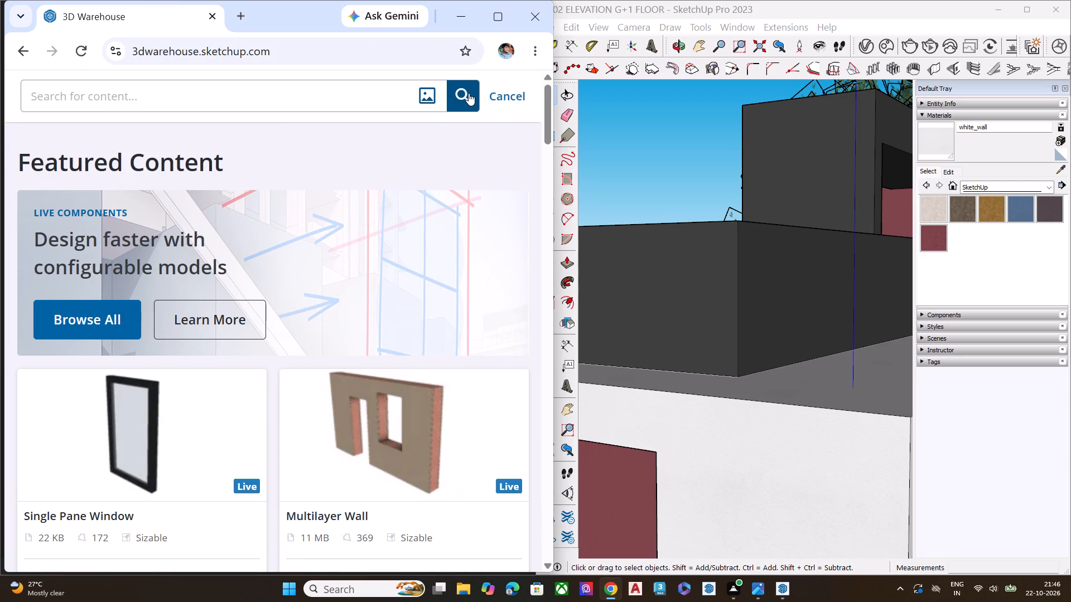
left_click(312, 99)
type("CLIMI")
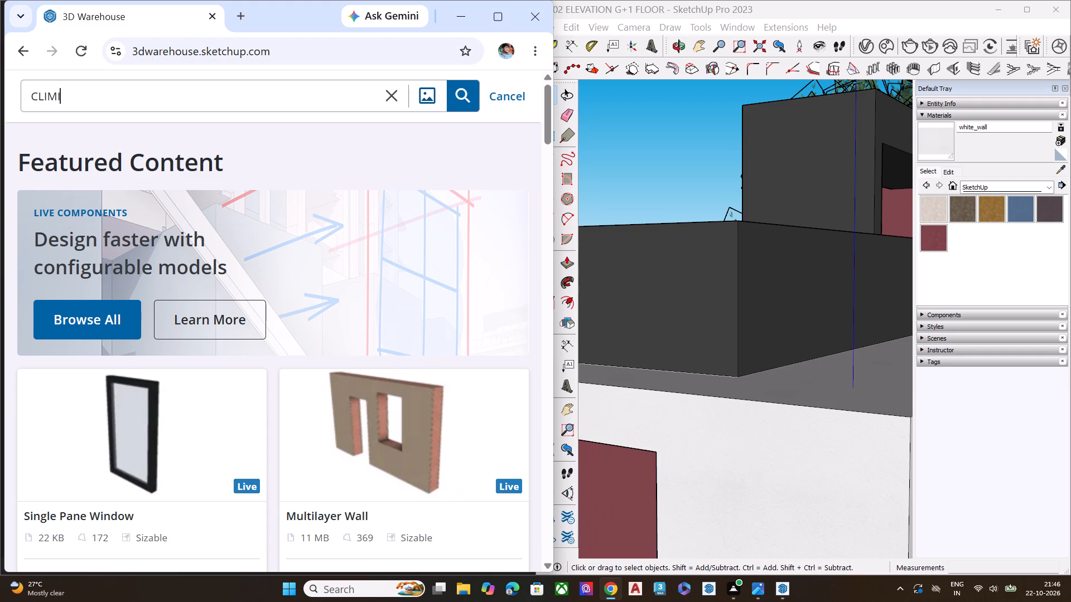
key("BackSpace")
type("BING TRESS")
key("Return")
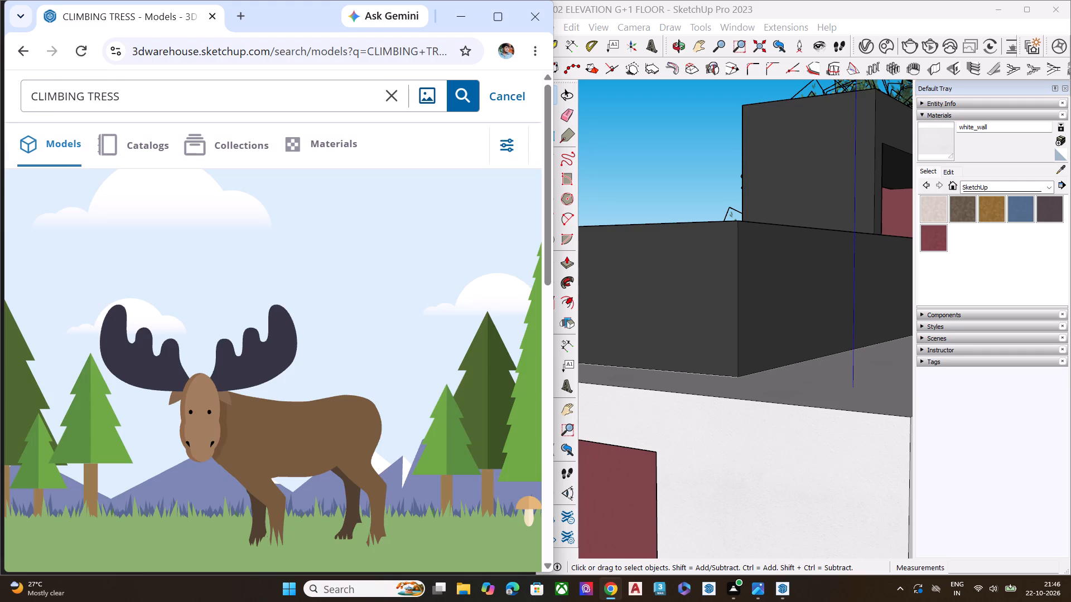
Replace the search term and search 3D Warehouse for "CLIMBING PLANT".
key("BackSpace")
key("BackSpace")
key("BackSpace")
key("BackSpace")
key("BackSpace")
key("BackSpace")
key("BackSpace")
key("BackSpace")
key("BackSpace")
key("BackSpace")
key("BackSpace")
key("BackSpace")
key("BackSpace")
key("BackSpace")
key("BackSpace")
key("BackSpace")
key("BackSpace")
key("BackSpace")
key("BackSpace")
left_click(265, 107)
key("BackSpace")
key("BackSpace")
key("BackSpace")
key("BackSpace")
key("BackSpace")
type("PLANT")
key("Return")
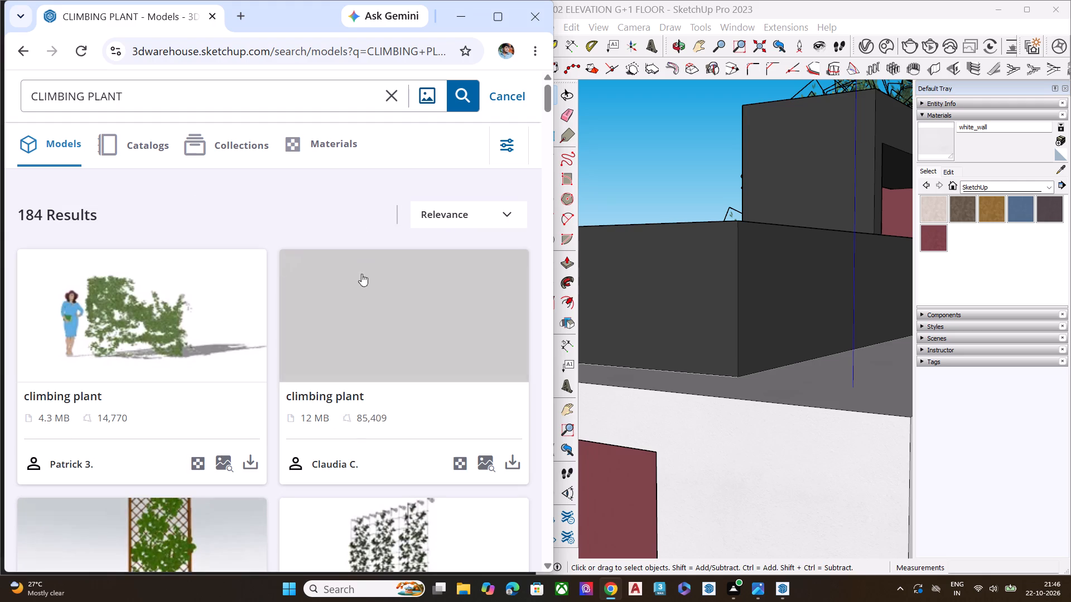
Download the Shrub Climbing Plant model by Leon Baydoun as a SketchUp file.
scroll(384, 331, "down", 3)
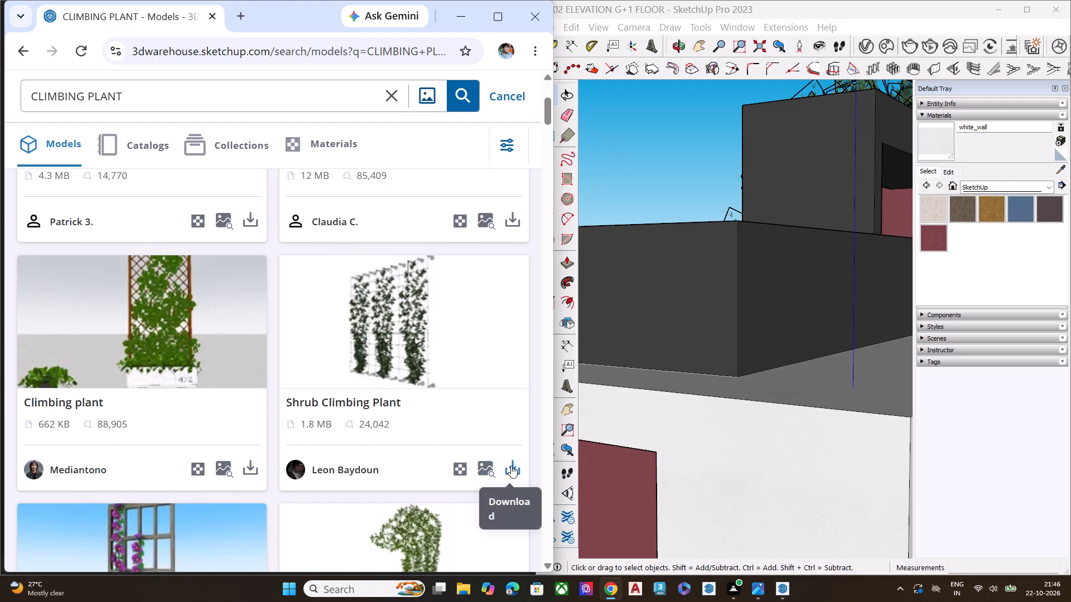
left_click(511, 465)
left_click(437, 336)
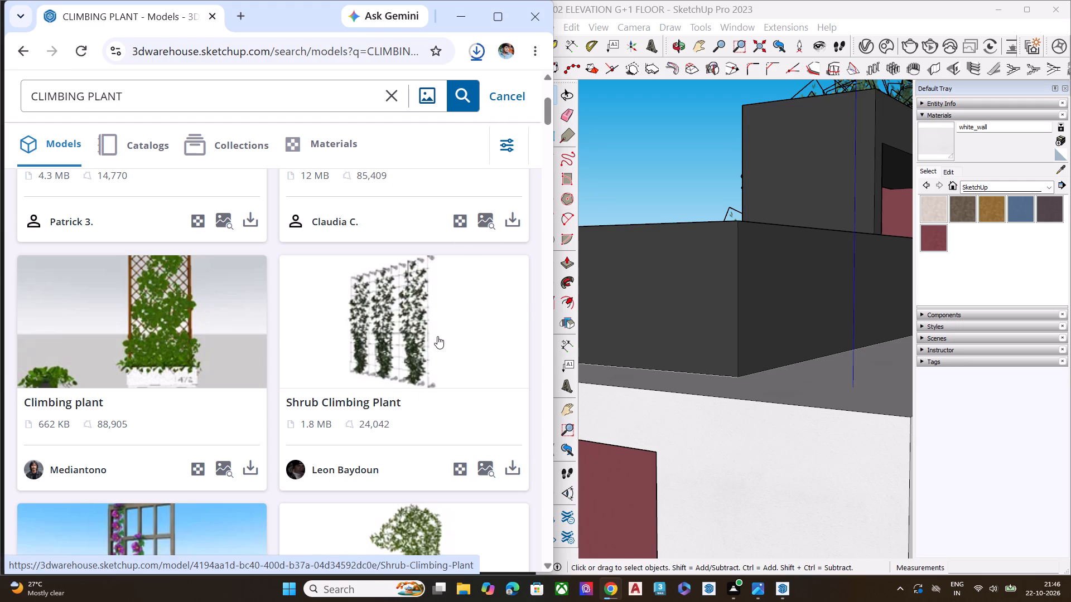
Browse further climbing plant models in the results for other suitable hanging greenery.
scroll(355, 397, "down", 3)
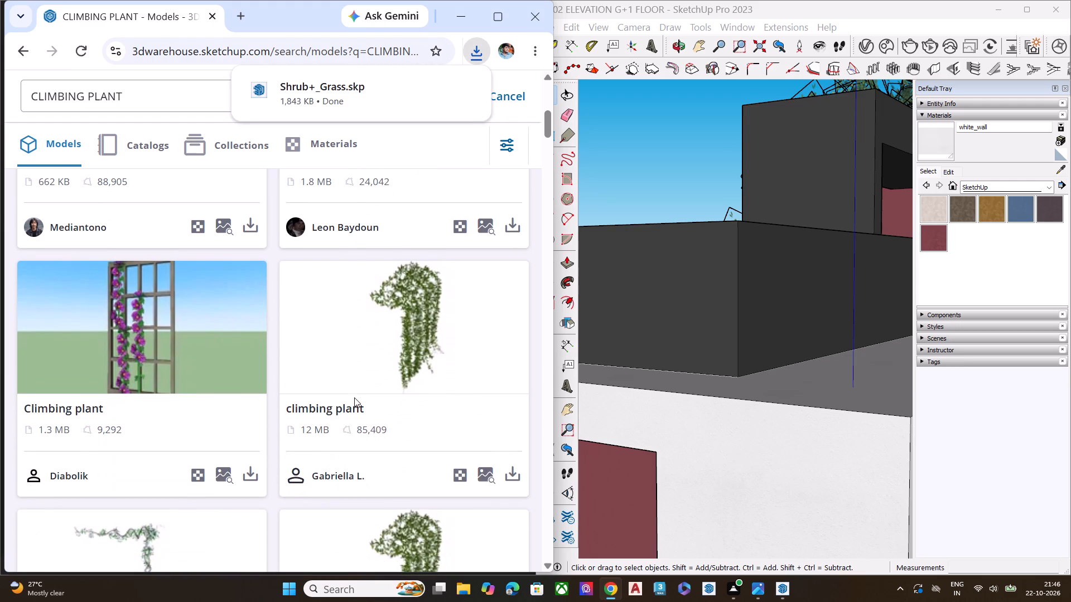
scroll(354, 397, "down", 2)
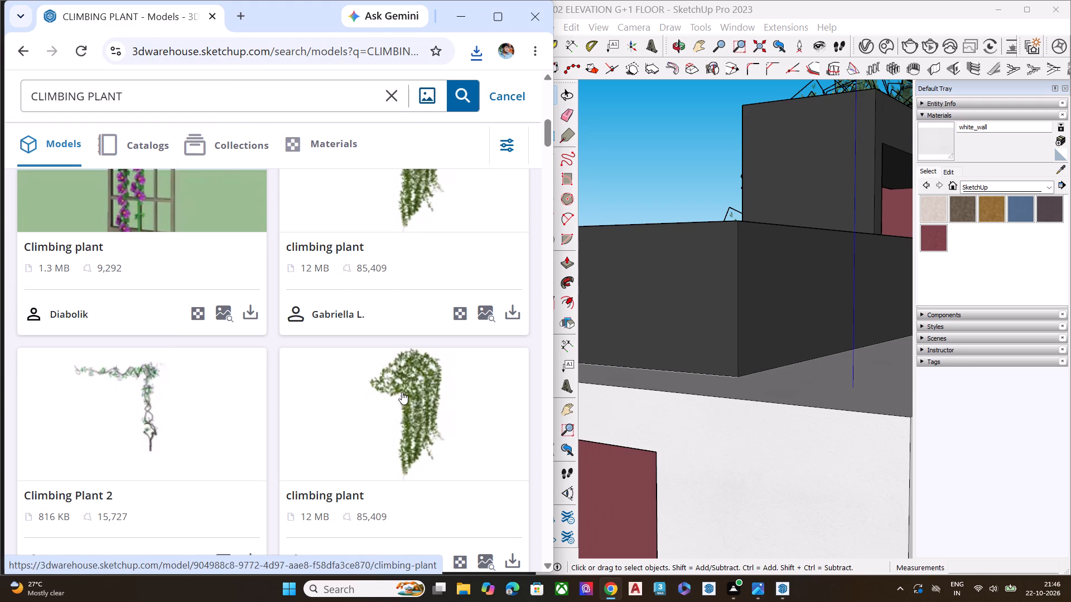
scroll(396, 394, "down", 3)
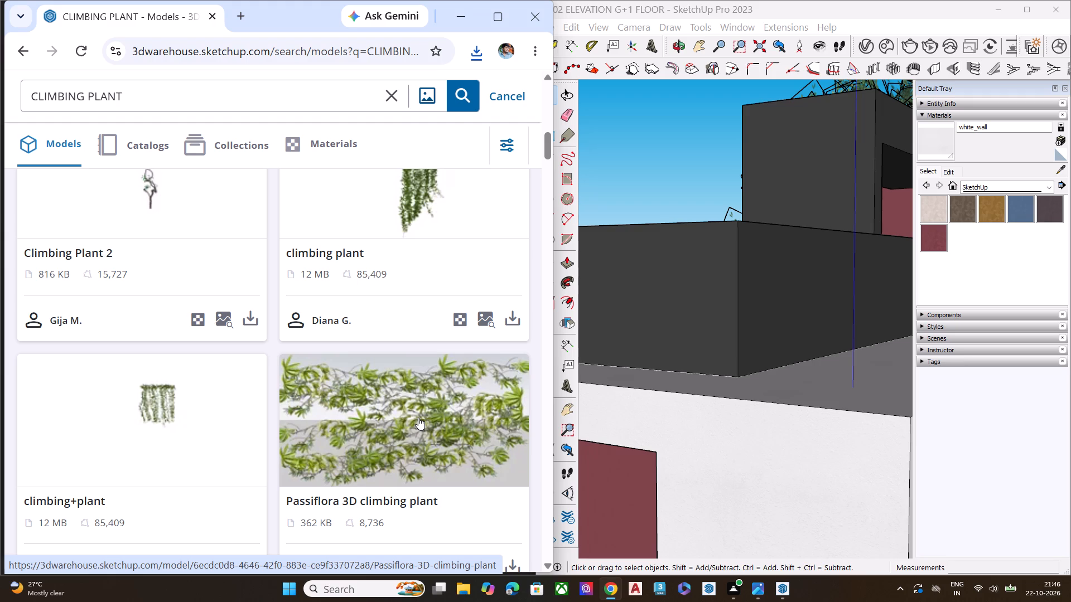
scroll(397, 403, "down", 4)
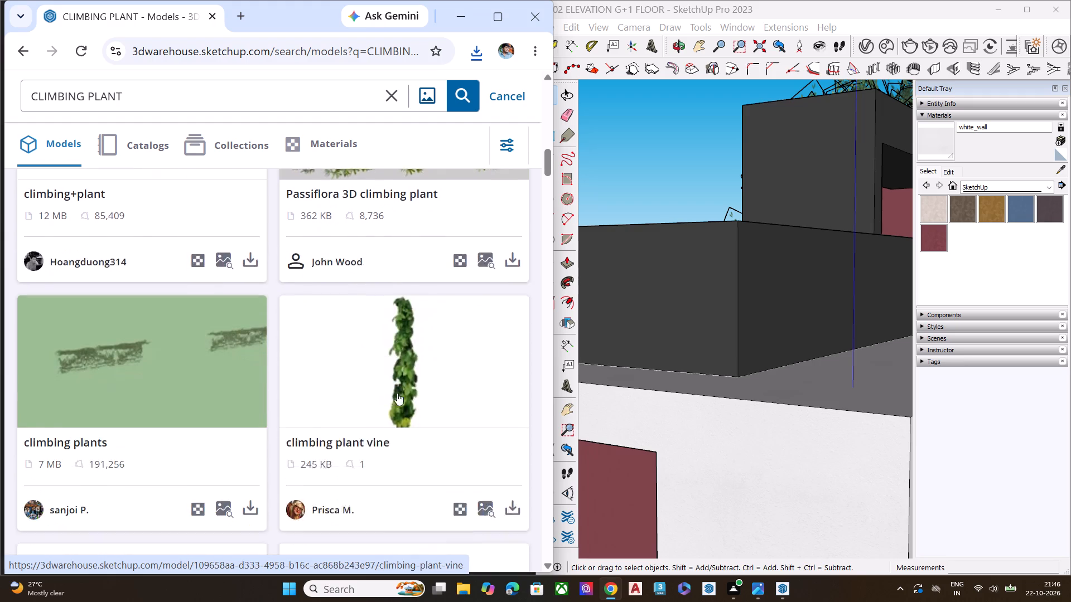
scroll(397, 393, "down", 4)
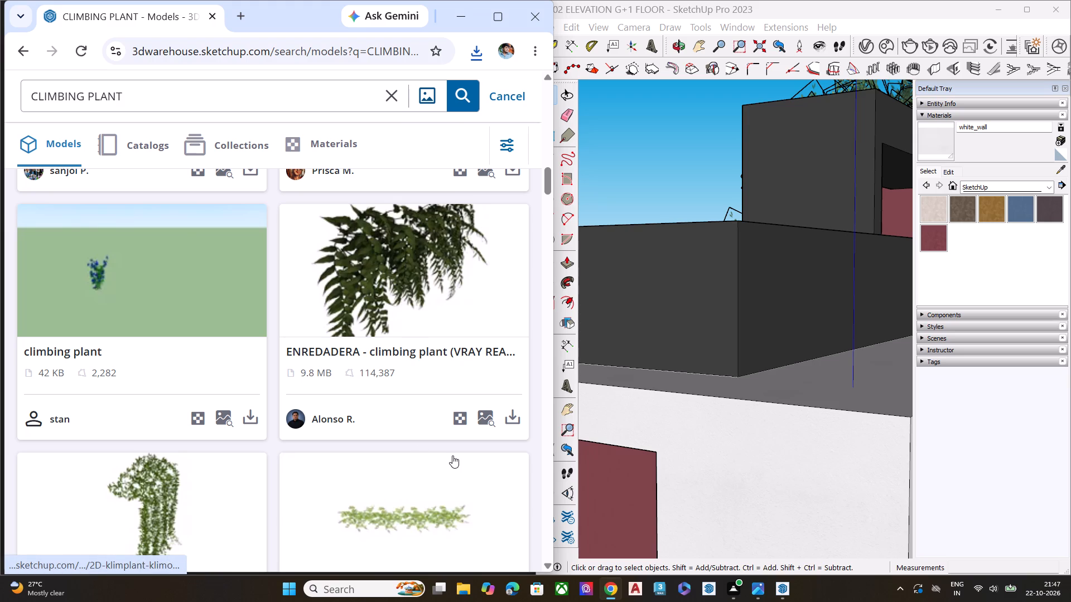
Check the recent download history for Shrub+_Grass.skp, then close the browser and return to SketchUp.
left_click(477, 59)
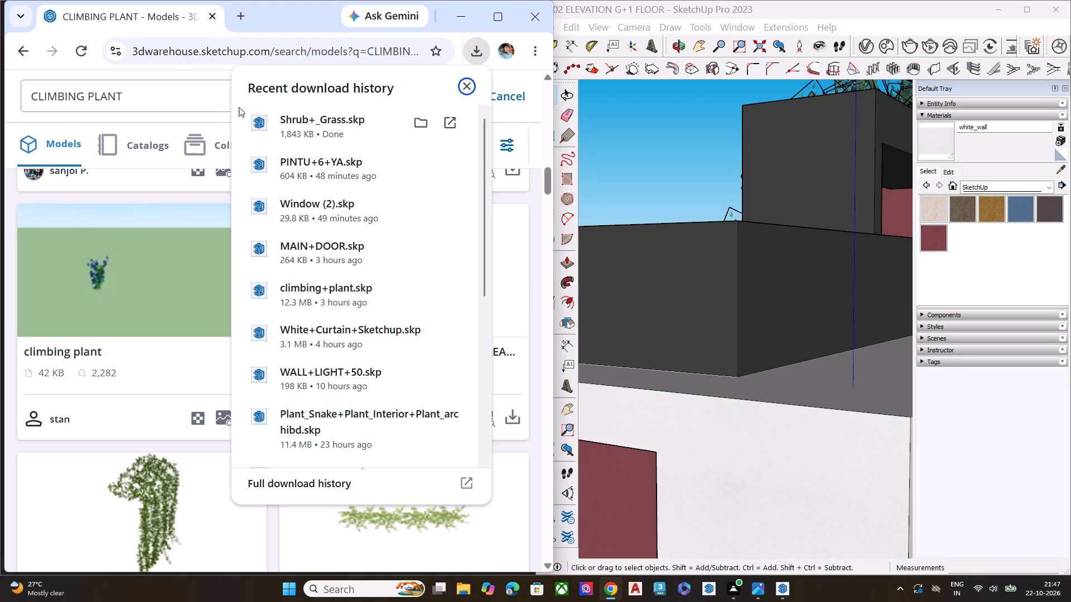
left_click(191, 120)
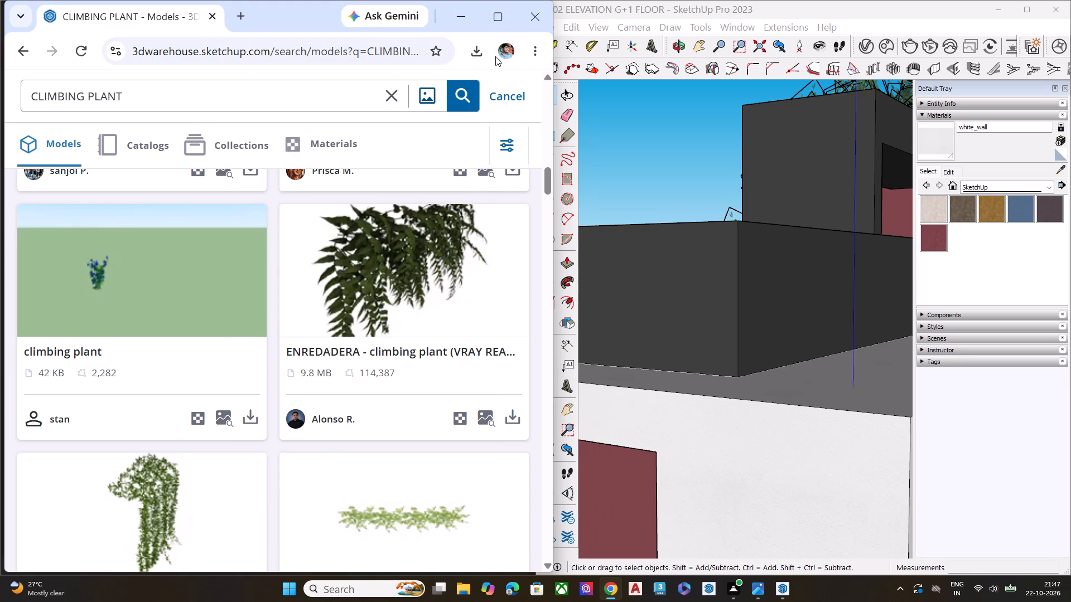
left_click(475, 55)
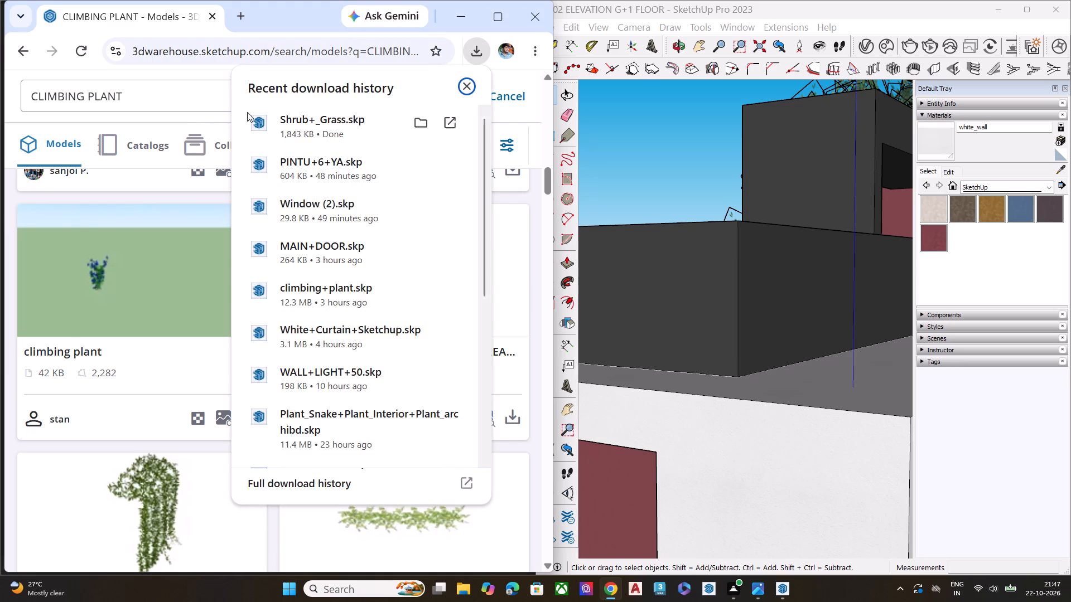
left_click(212, 122)
left_click(538, 18)
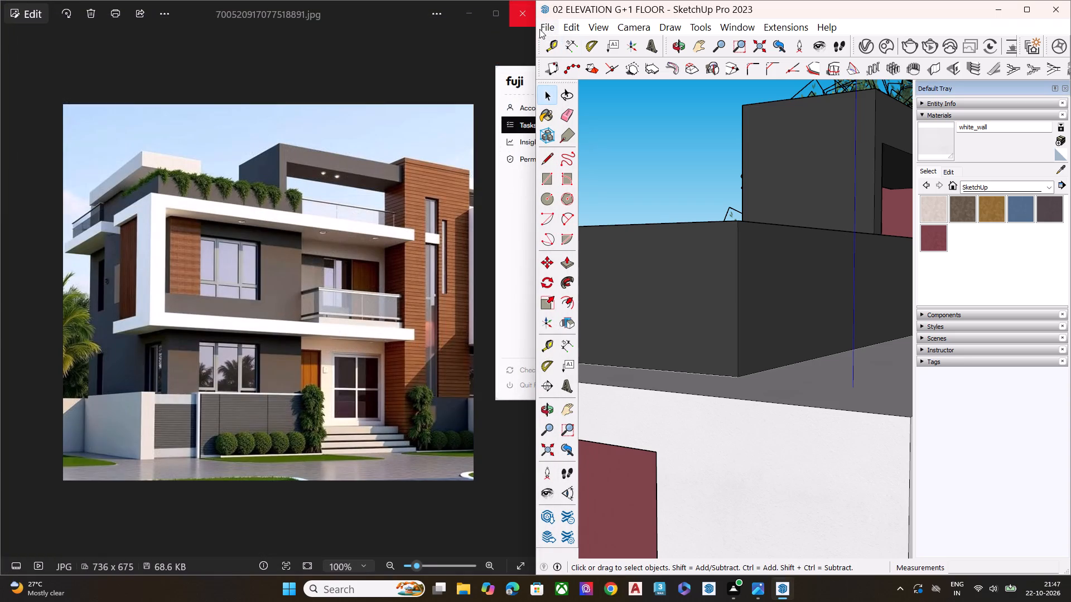
Import Shrub+_Grass.skp from the Downloads folder into the elevation model.
left_click(543, 29)
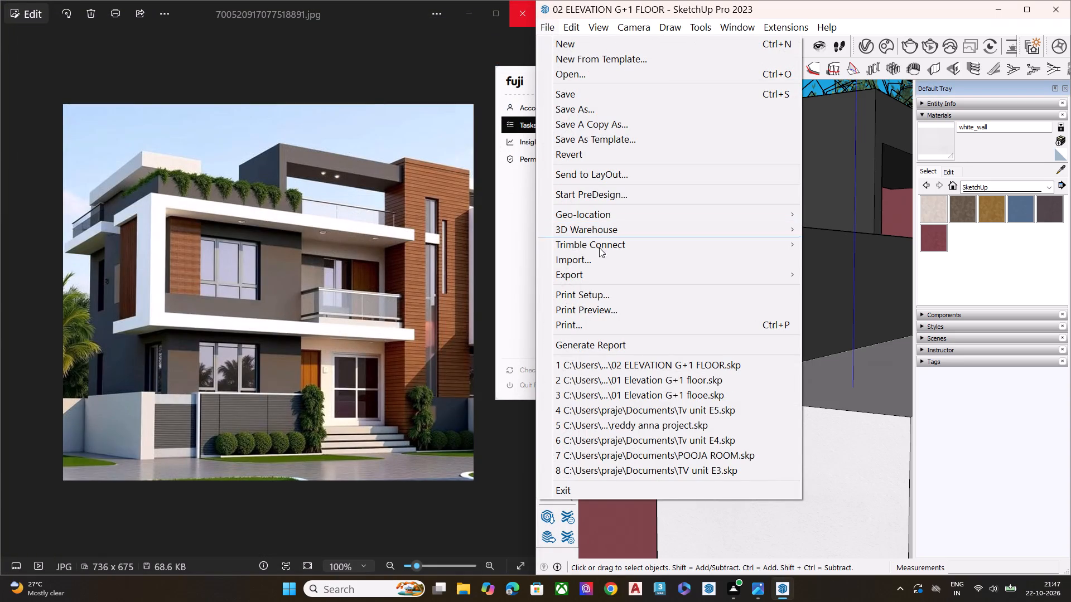
left_click(600, 260)
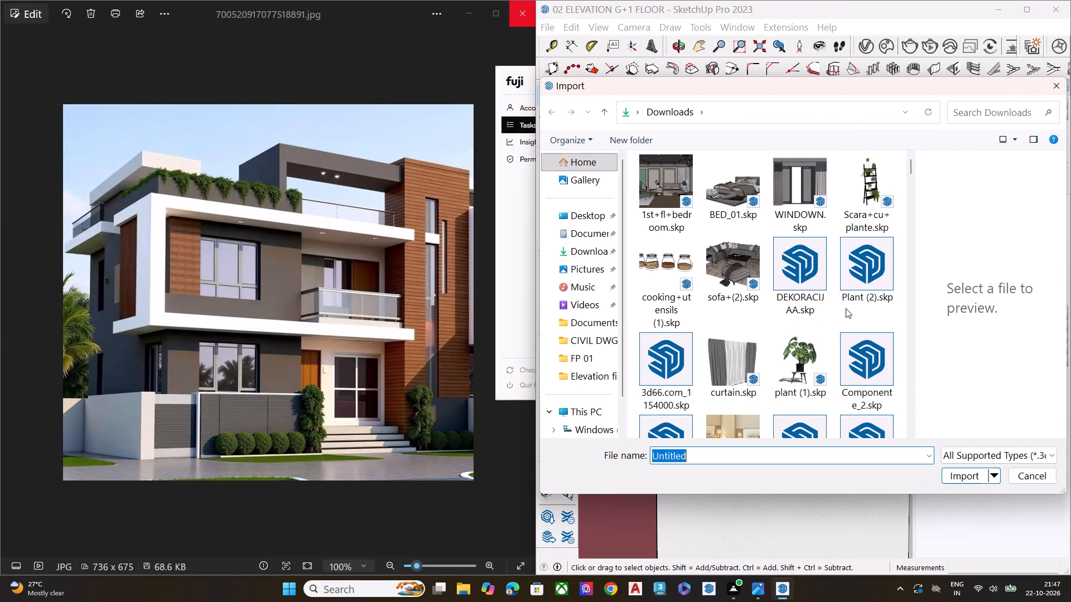
scroll(847, 310, "down", 2)
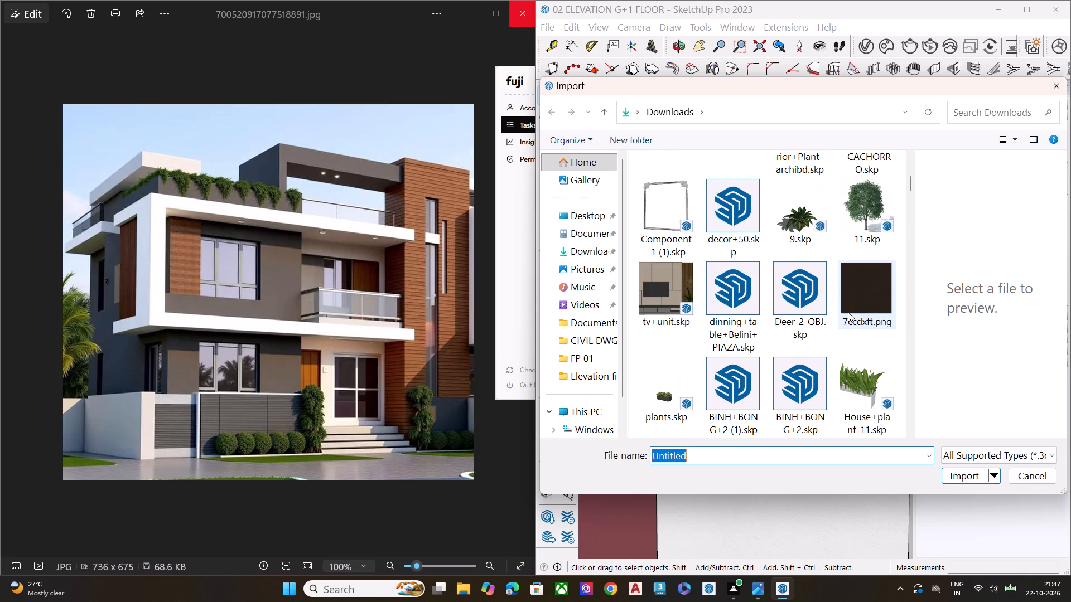
scroll(848, 312, "down", 1)
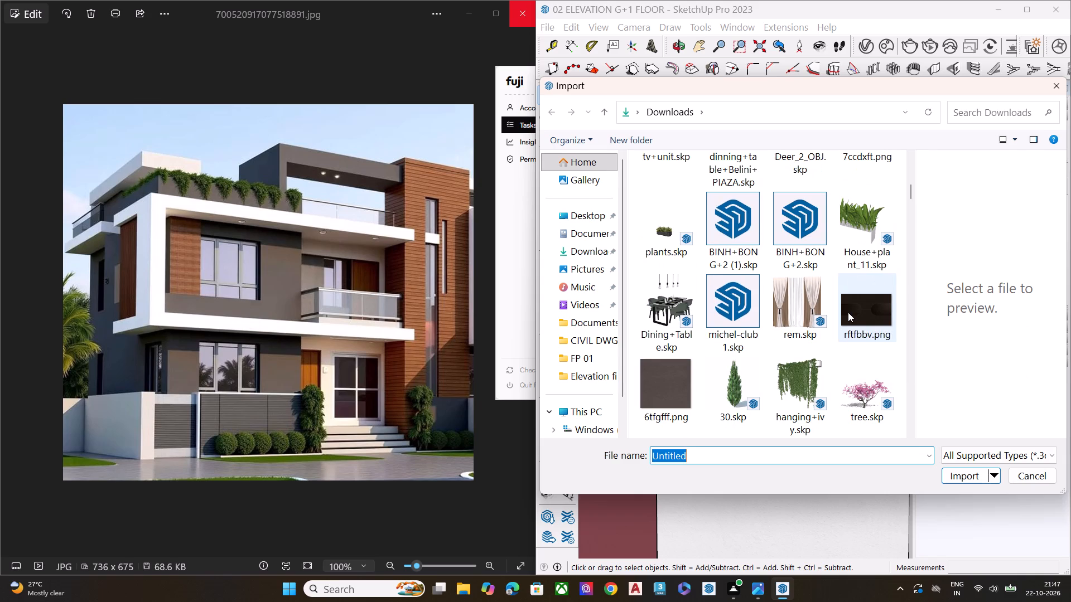
scroll(848, 312, "down", 2)
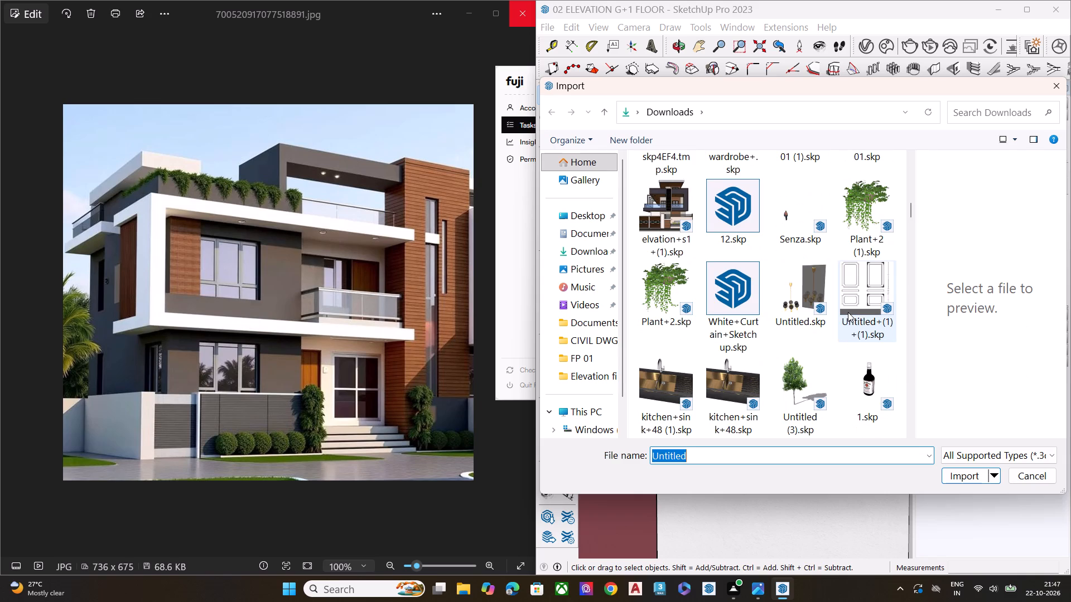
scroll(848, 312, "down", 1)
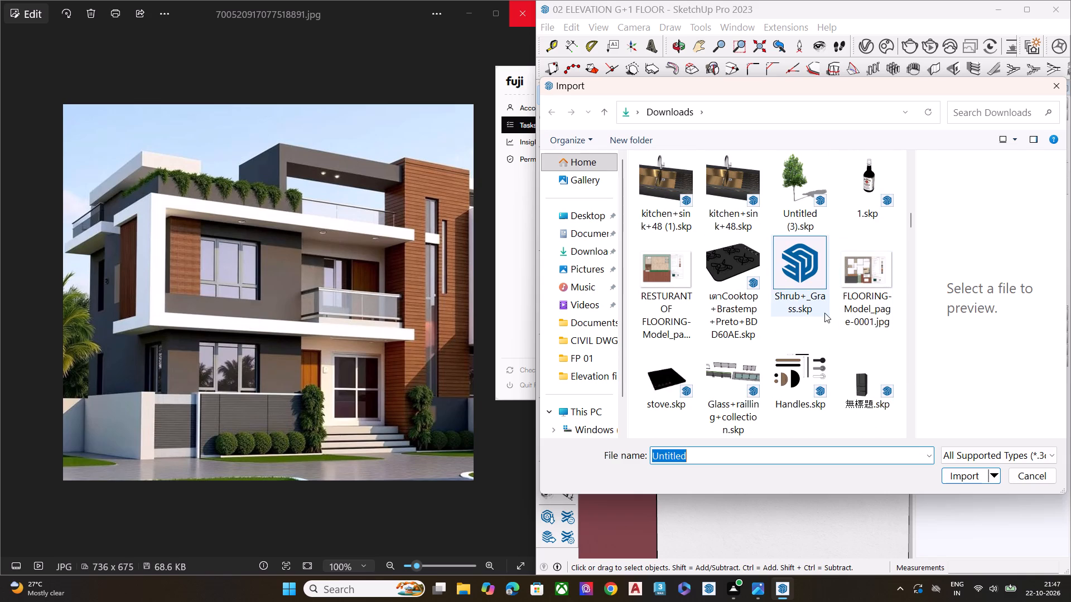
left_click(799, 268)
left_click(954, 472)
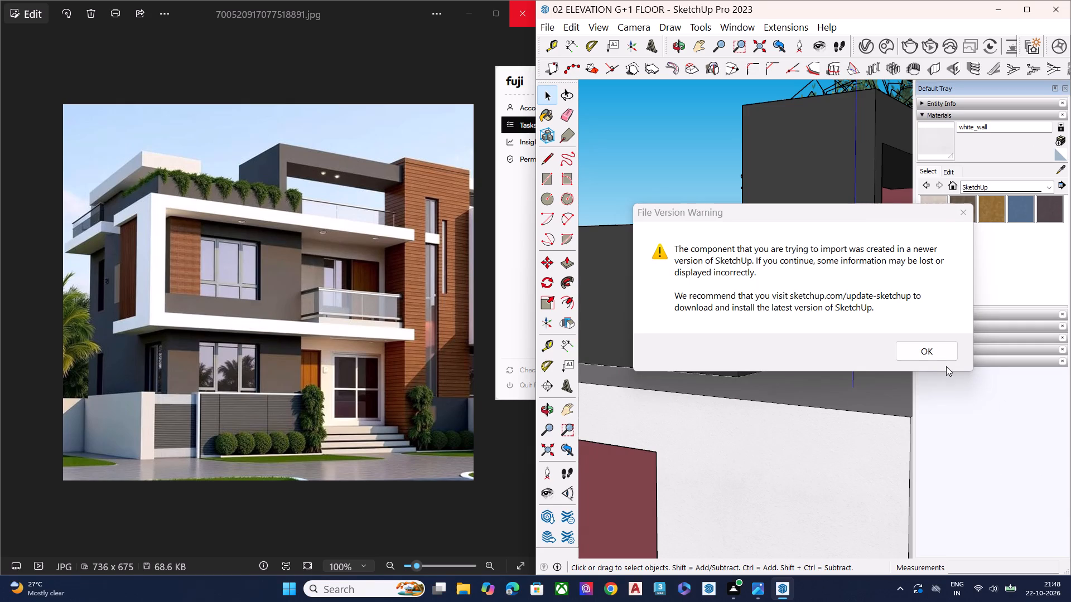
left_click(916, 351)
Place the imported climbing-plant trellis on the first-floor balcony floor, just inside the glass railing near the maroon wall.
scroll(837, 366, "down", 4)
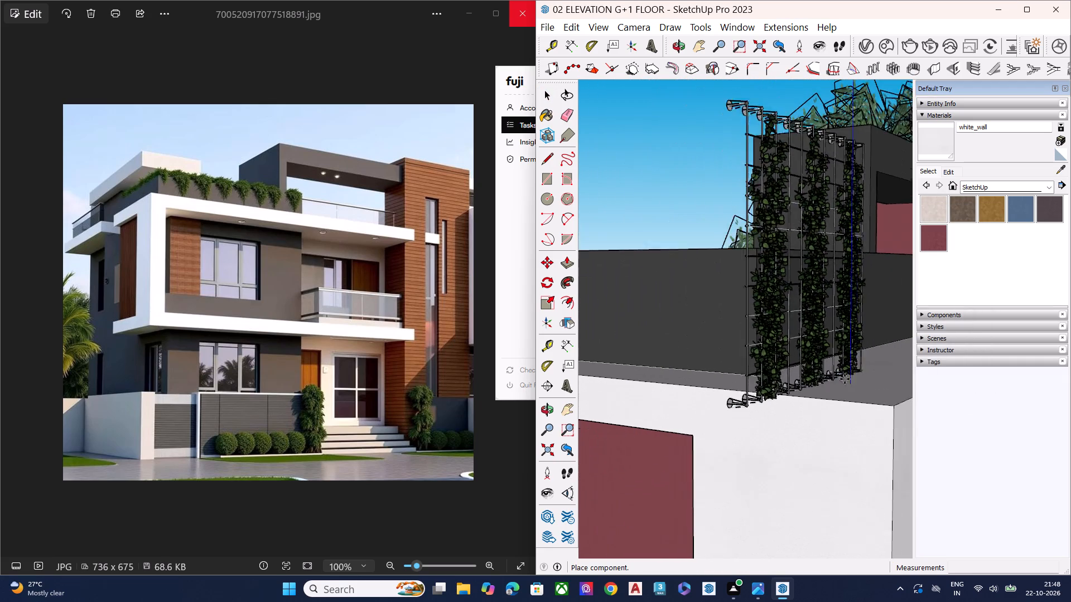
scroll(845, 379, "down", 4)
scroll(715, 399, "down", 18)
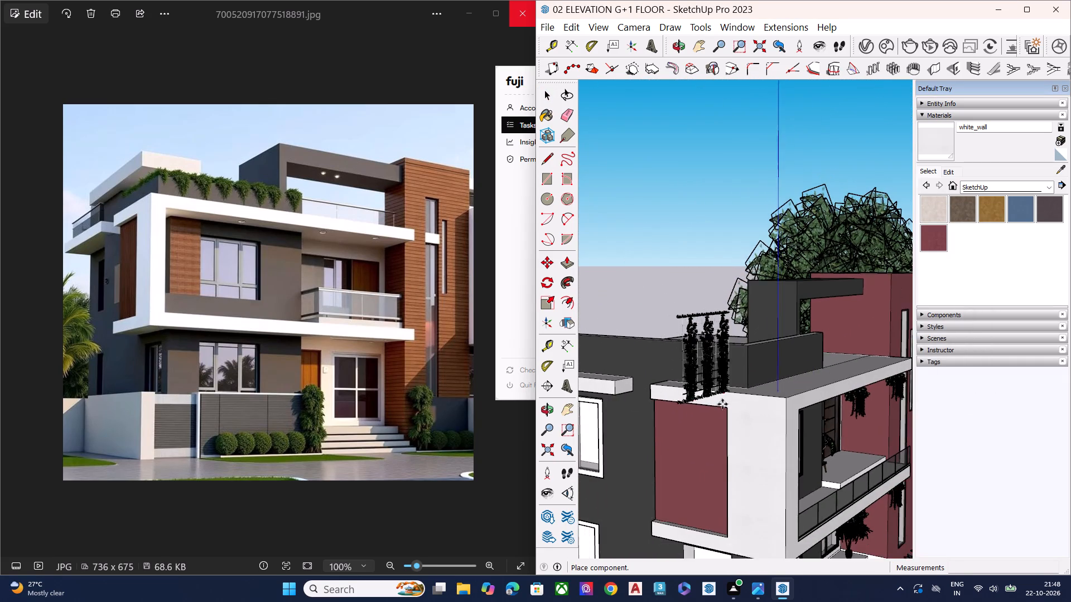
scroll(867, 460, "up", 8)
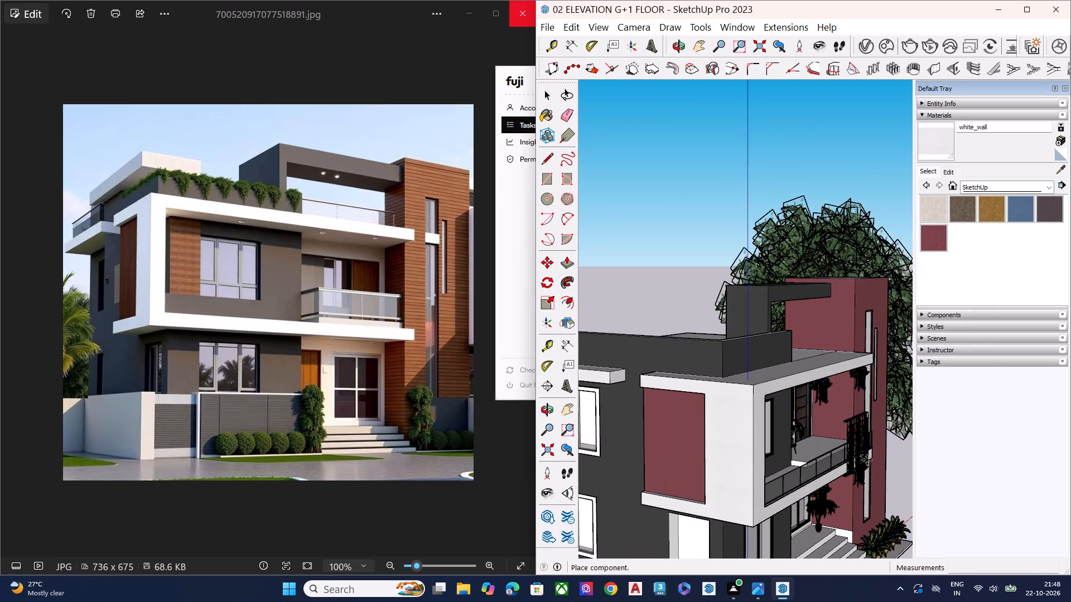
scroll(869, 442, "up", 2)
scroll(869, 441, "down", 1)
scroll(867, 440, "up", 1)
scroll(862, 437, "down", 1)
scroll(856, 434, "up", 13)
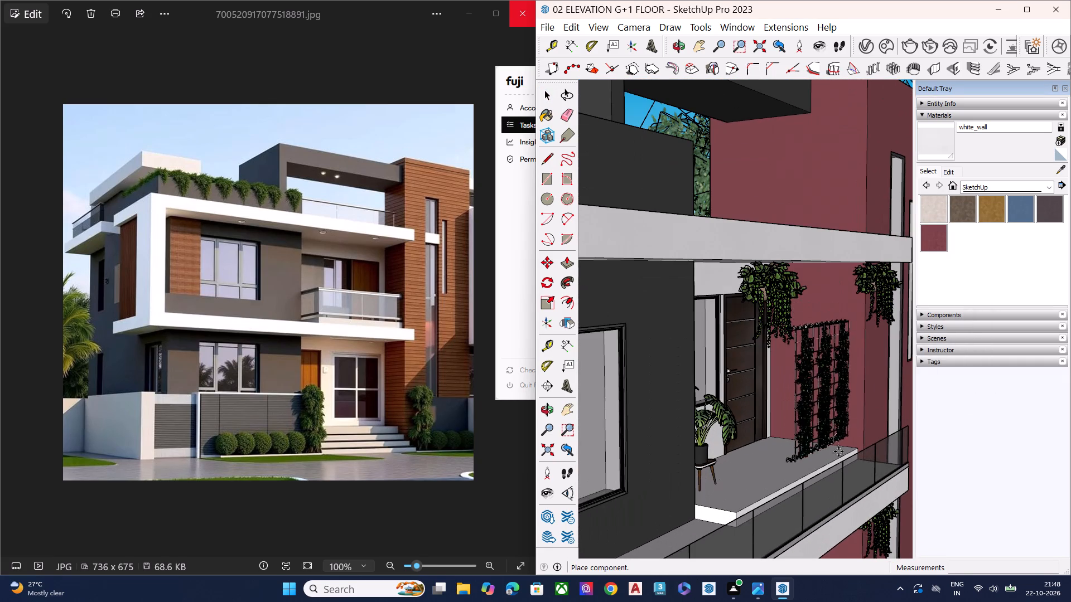
scroll(838, 454, "up", 10)
scroll(846, 451, "down", 1)
scroll(847, 450, "up", 4)
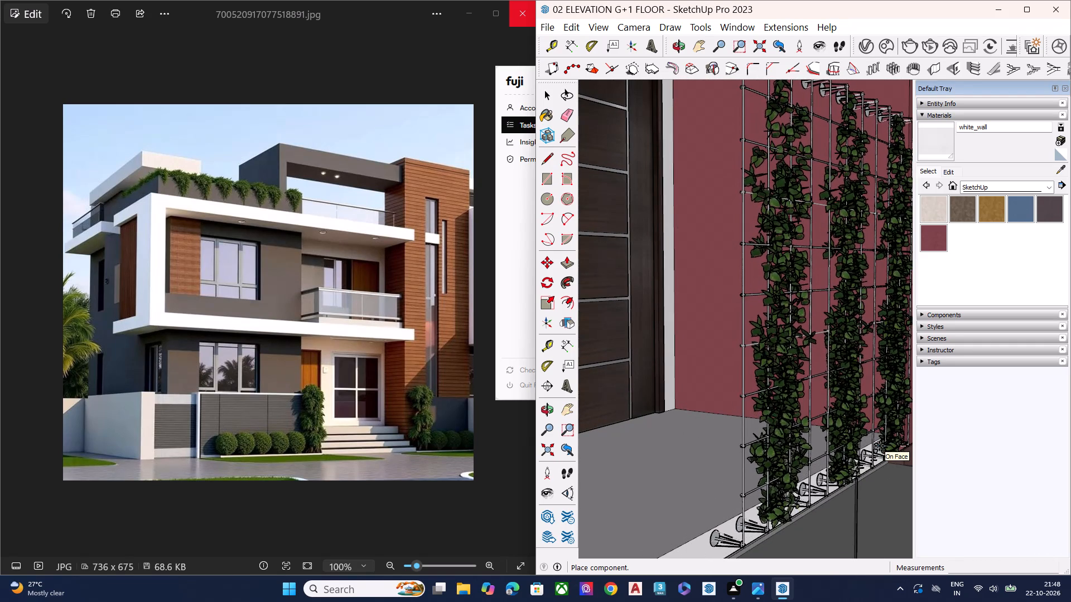
left_click(879, 446)
scroll(733, 411, "down", 8)
middle_click_drag(842, 386, 832, 488)
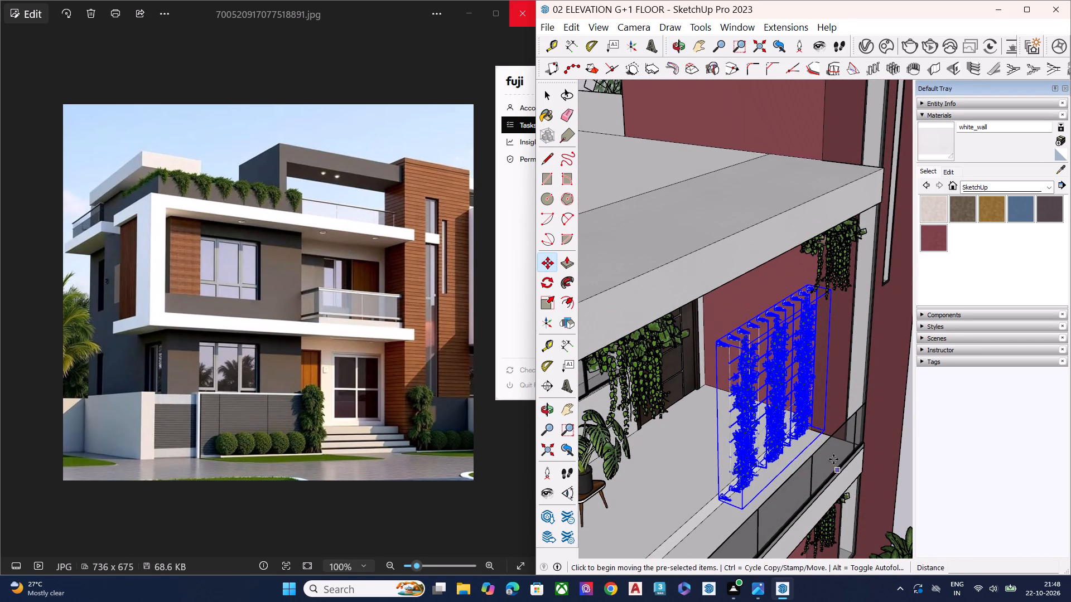
key("space")
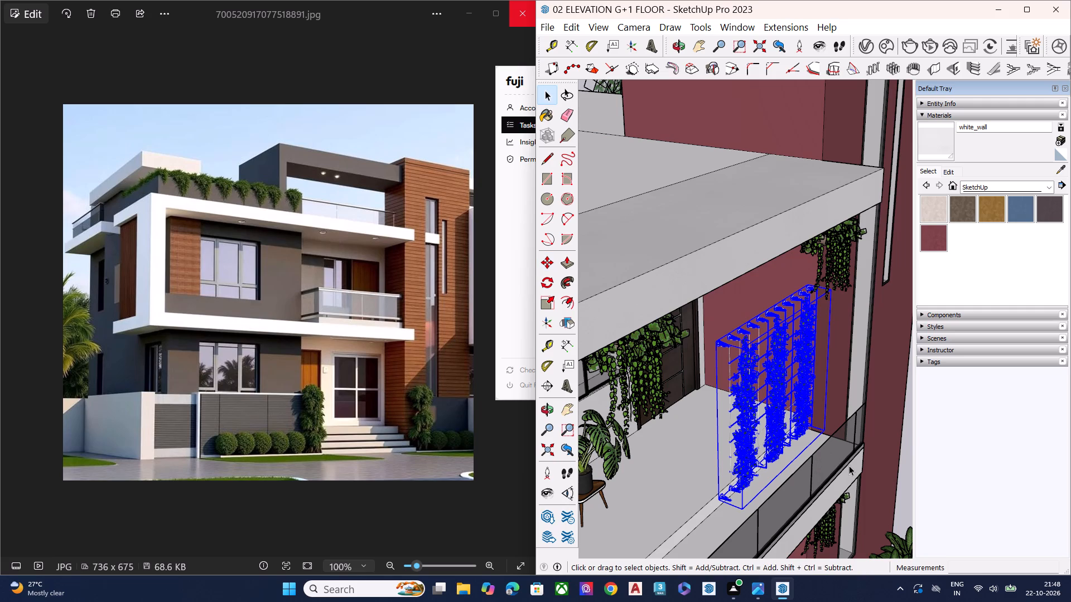
middle_click_drag(860, 446, 906, 359)
left_click(905, 420)
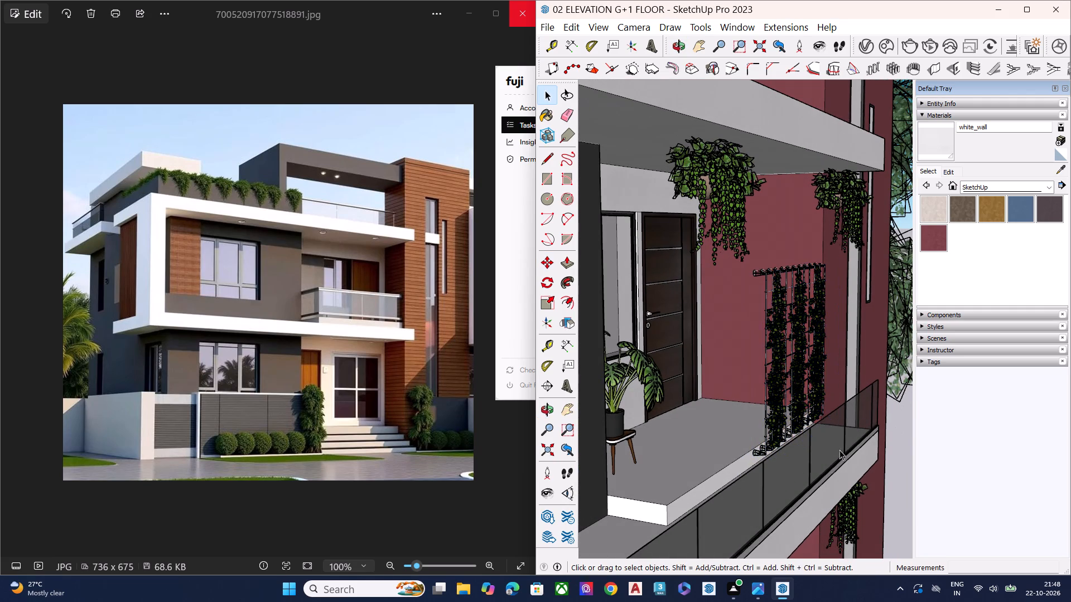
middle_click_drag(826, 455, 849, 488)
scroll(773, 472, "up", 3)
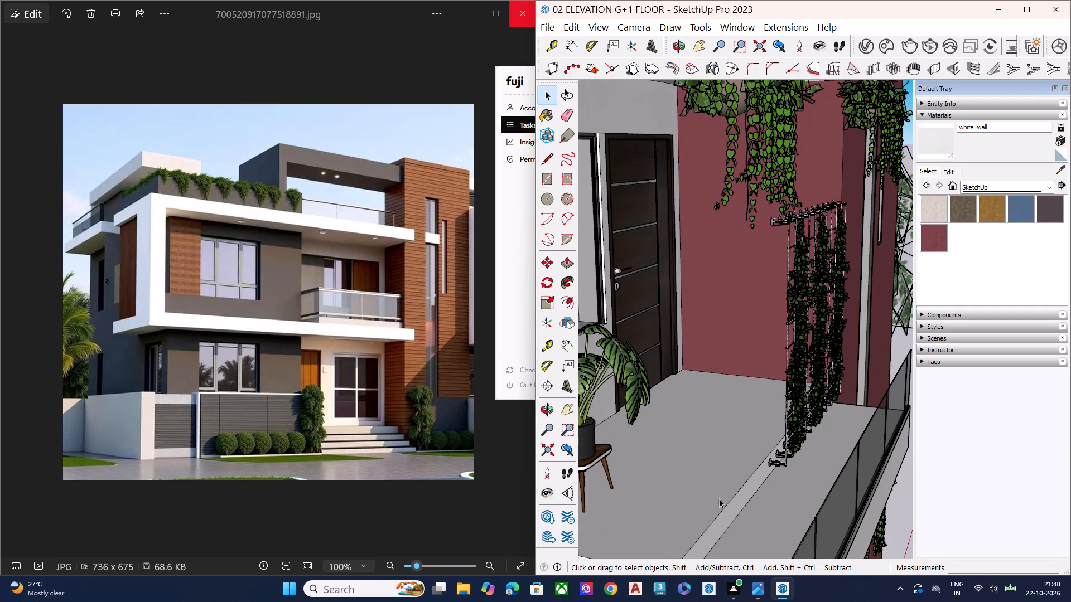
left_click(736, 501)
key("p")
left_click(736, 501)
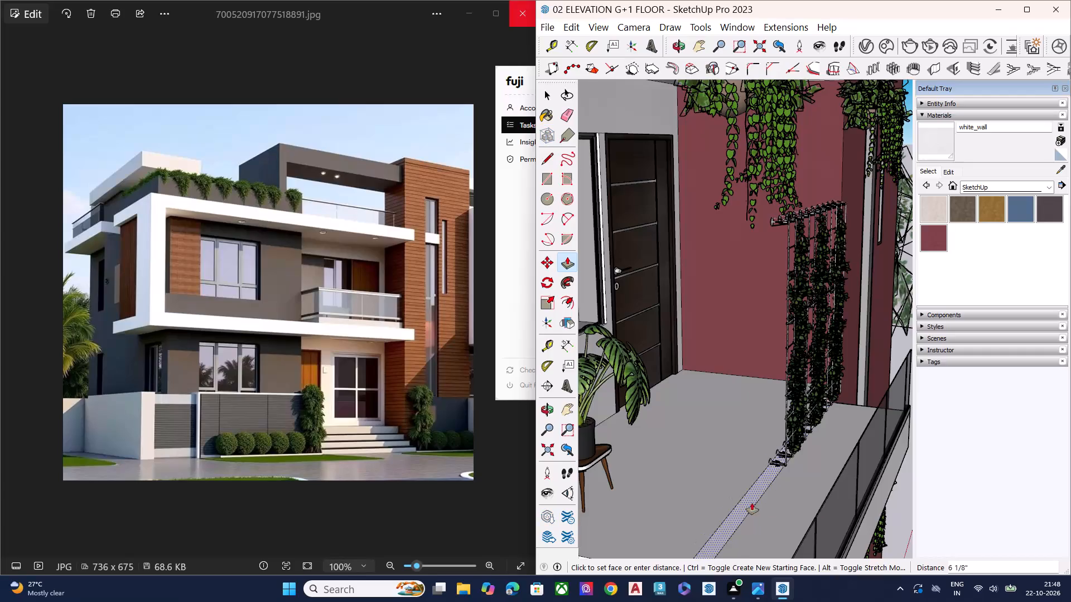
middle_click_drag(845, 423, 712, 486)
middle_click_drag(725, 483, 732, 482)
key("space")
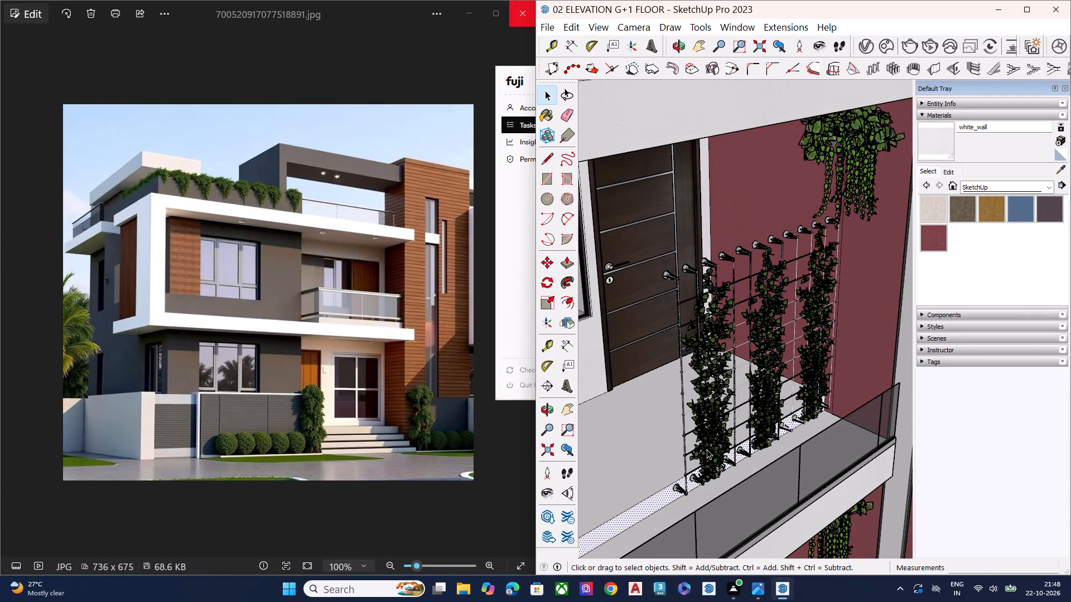
Move the climbing-plant trellis by its bottom corner slightly, onto the narrow strip of the balcony floor.
scroll(748, 428, "down", 6)
middle_click_drag(756, 477, 823, 531)
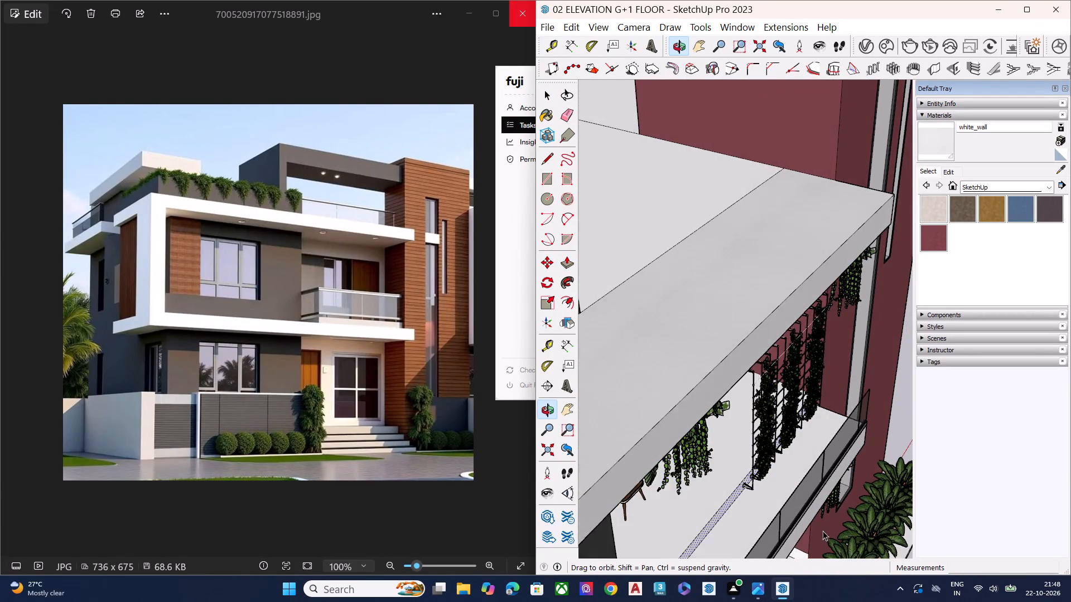
scroll(755, 499, "up", 3)
scroll(755, 497, "down", 1)
scroll(752, 497, "up", 5)
scroll(745, 481, "down", 2)
scroll(745, 481, "up", 2)
scroll(745, 482, "down", 1)
scroll(745, 482, "up", 3)
scroll(745, 486, "down", 1)
scroll(745, 486, "up", 2)
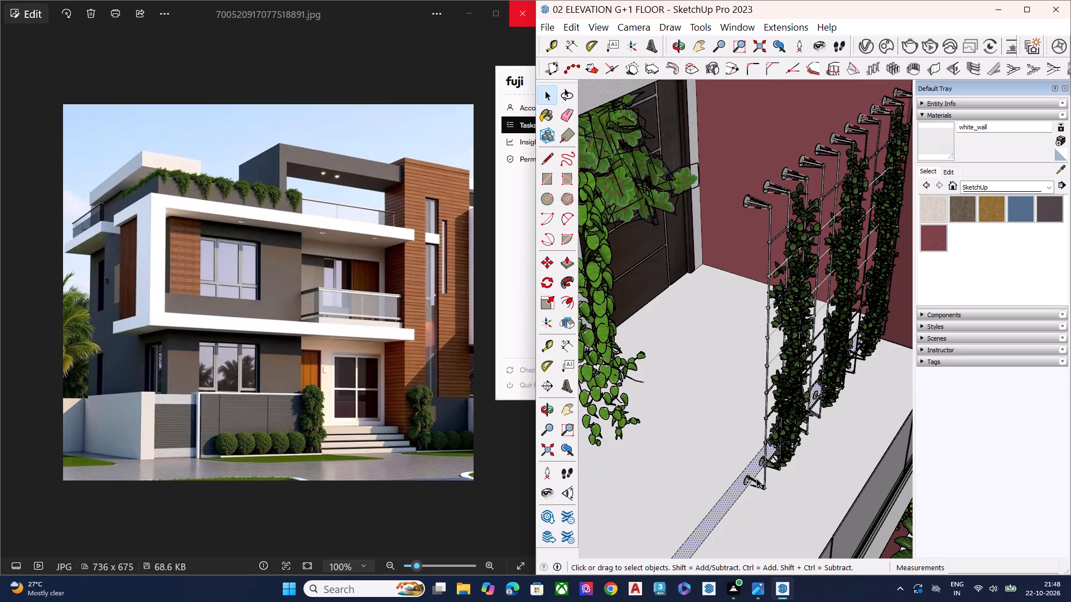
left_click(759, 477)
scroll(764, 480, "up", 3)
scroll(764, 480, "down", 1)
scroll(764, 480, "up", 1)
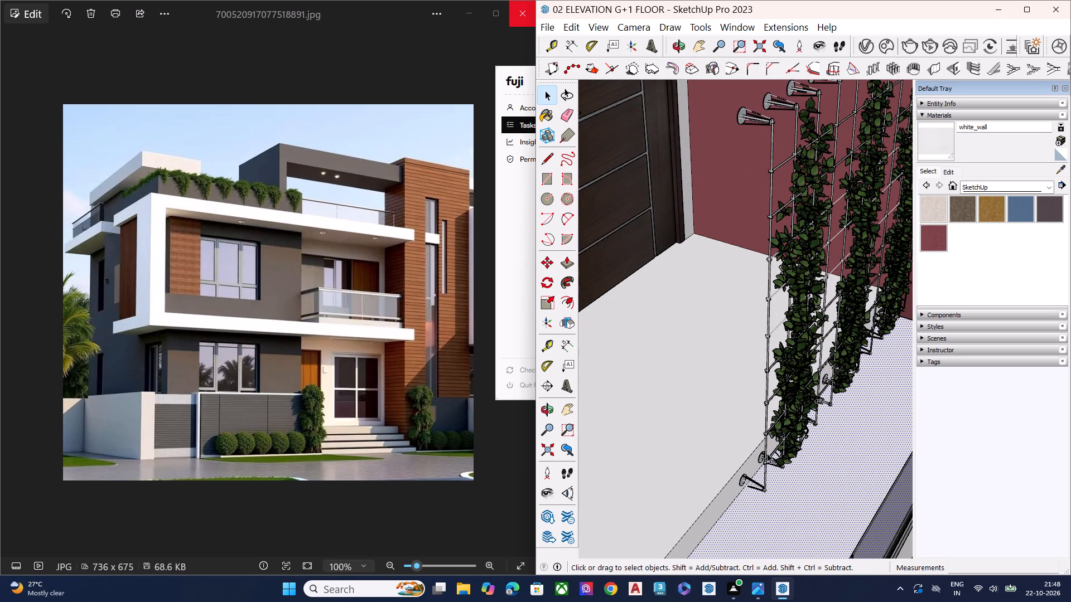
left_click(779, 415)
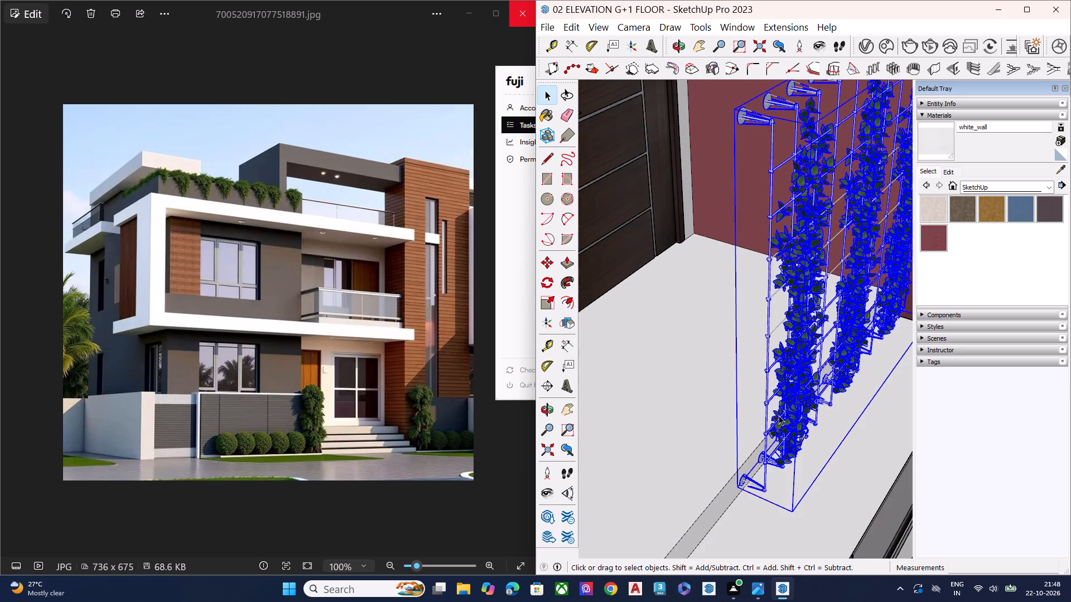
scroll(717, 500, "up", 6)
key("m")
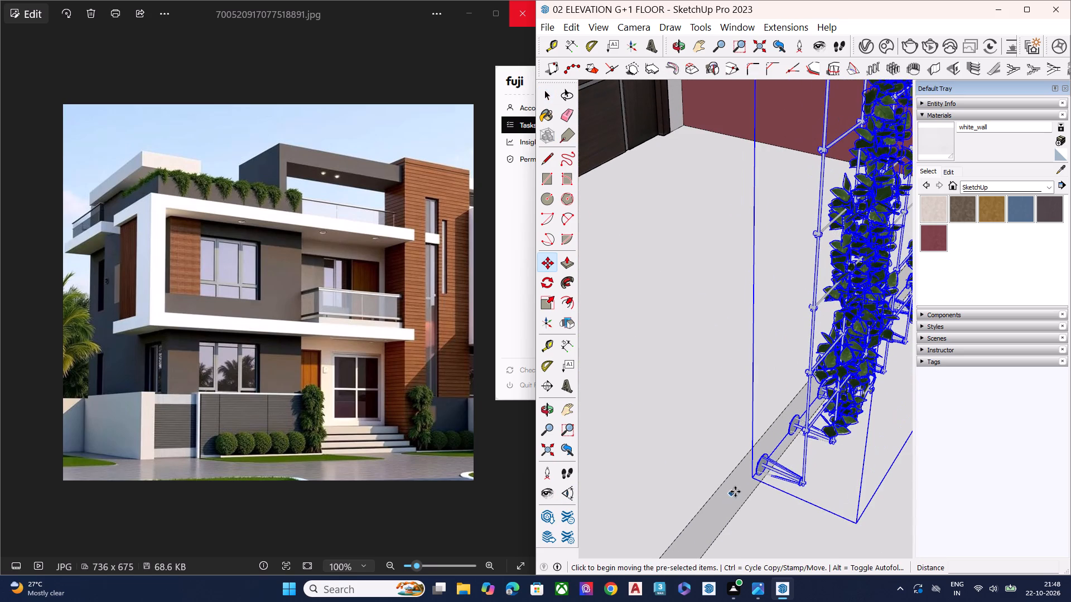
scroll(735, 491, "up", 6)
left_click(766, 467)
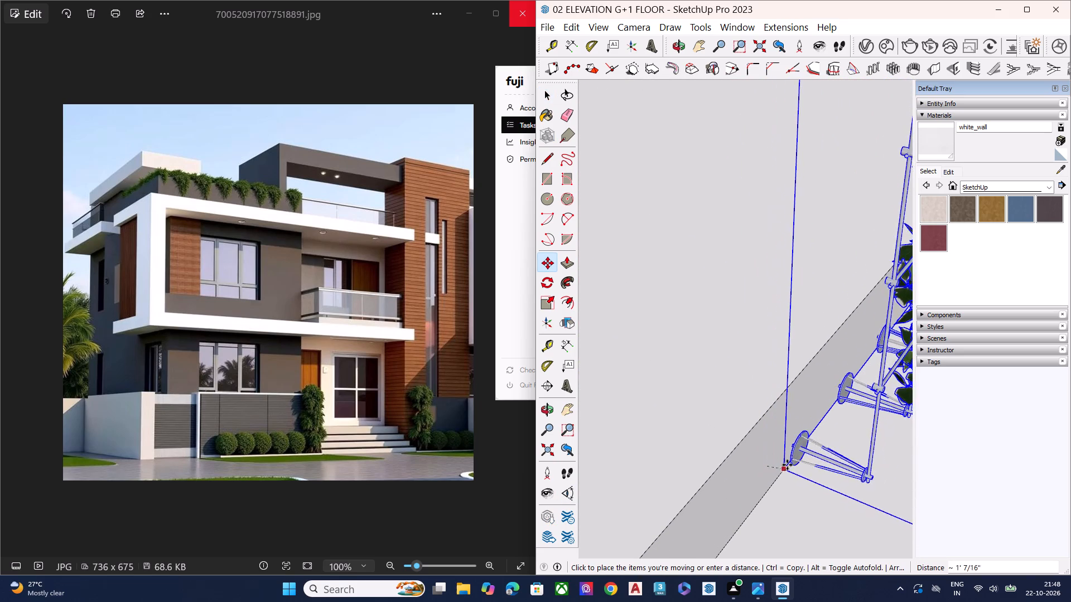
left_click(791, 448)
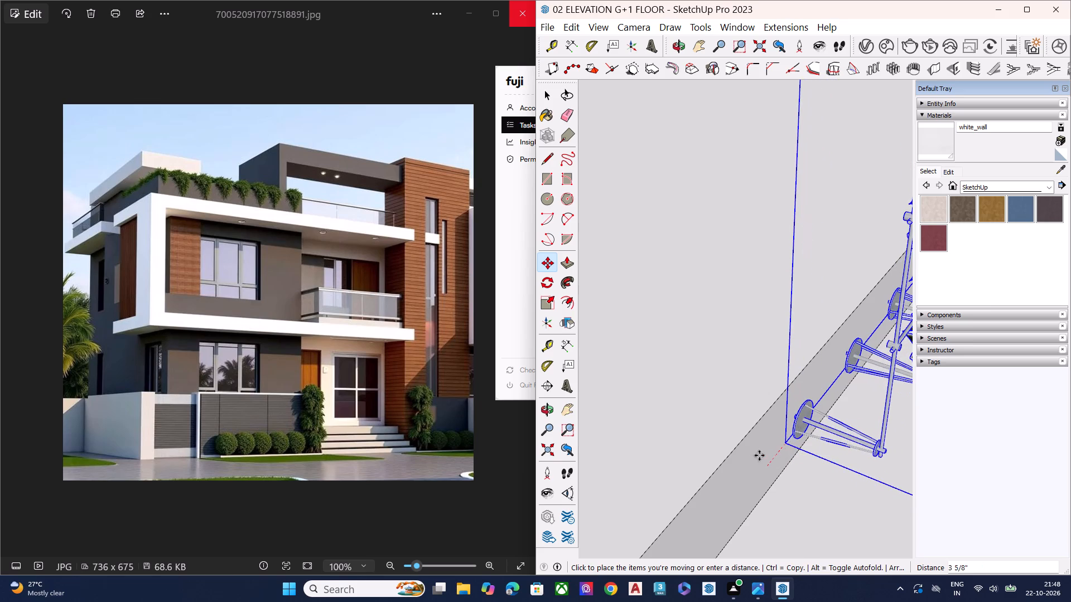
key("space")
Scale the climbing-plant trellis along the blue axis by a factor of 1.50 so it rises towards the balcony ceiling.
scroll(714, 469, "down", 8)
middle_click_drag(783, 504, 721, 509)
scroll(727, 504, "down", 1)
scroll(709, 516, "up", 1)
scroll(674, 516, "down", 8)
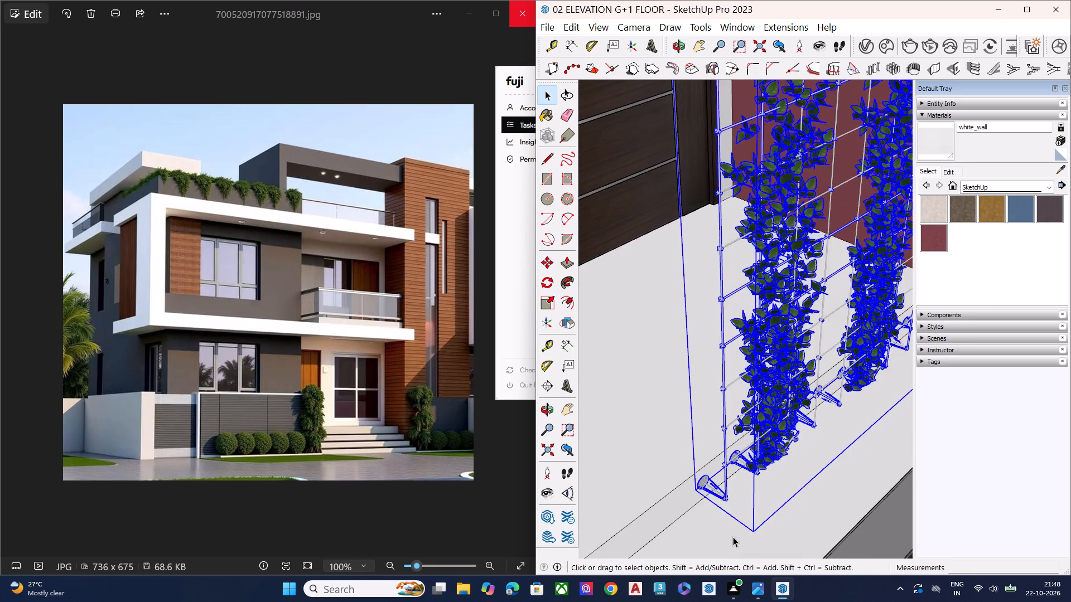
scroll(736, 533, "down", 10)
scroll(795, 376, "down", 7)
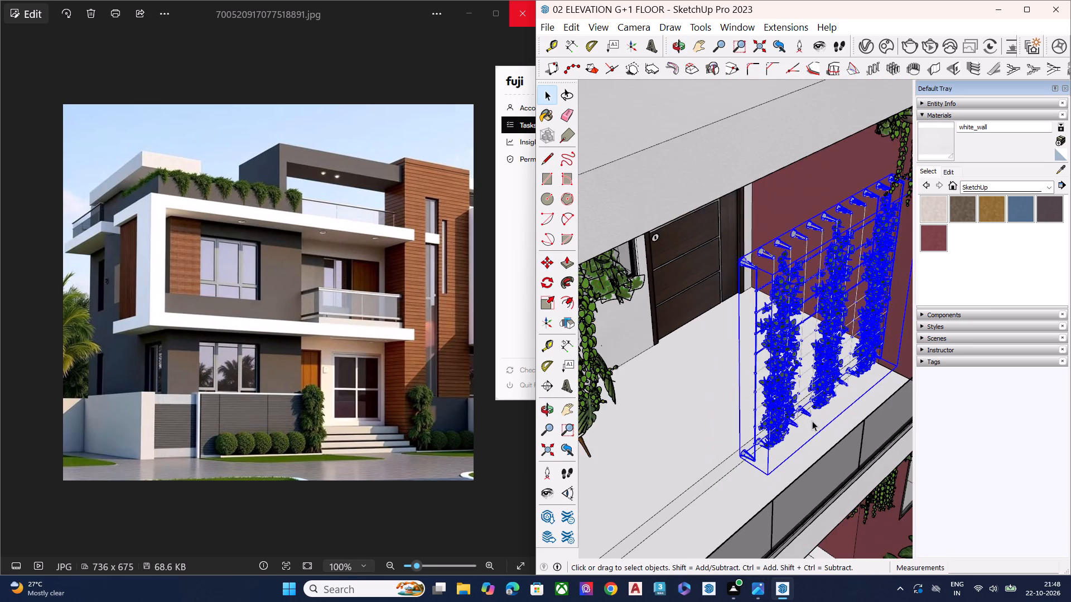
scroll(798, 427, "down", 9)
middle_click_drag(789, 462, 838, 380)
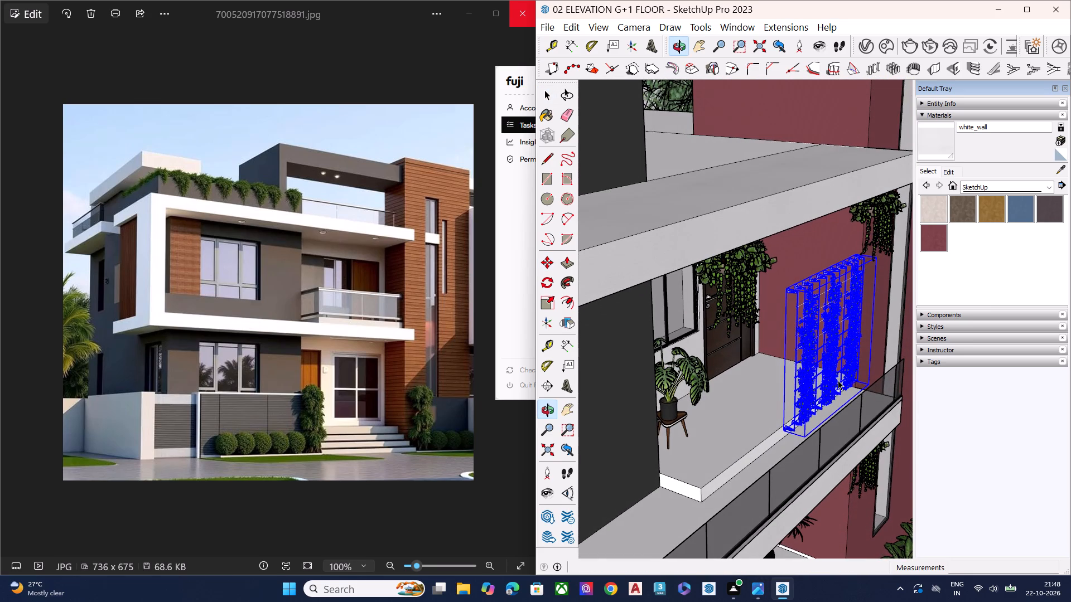
key("s")
left_click(838, 267)
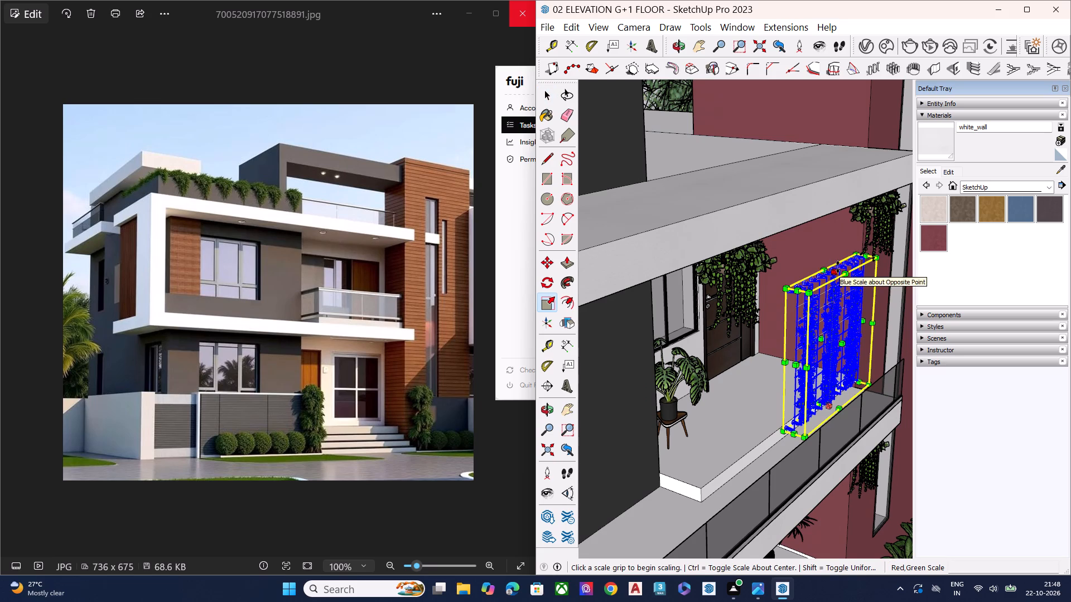
left_click(850, 201)
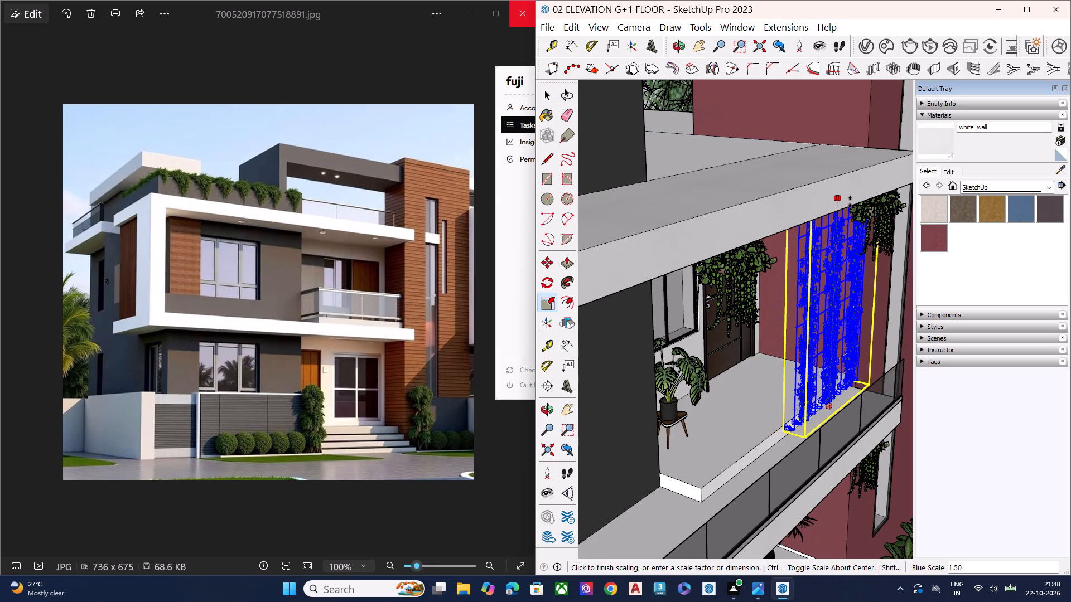
key("space")
middle_click_drag(772, 312, 742, 217)
scroll(733, 223, "up", 1)
scroll(684, 357, "down", 6)
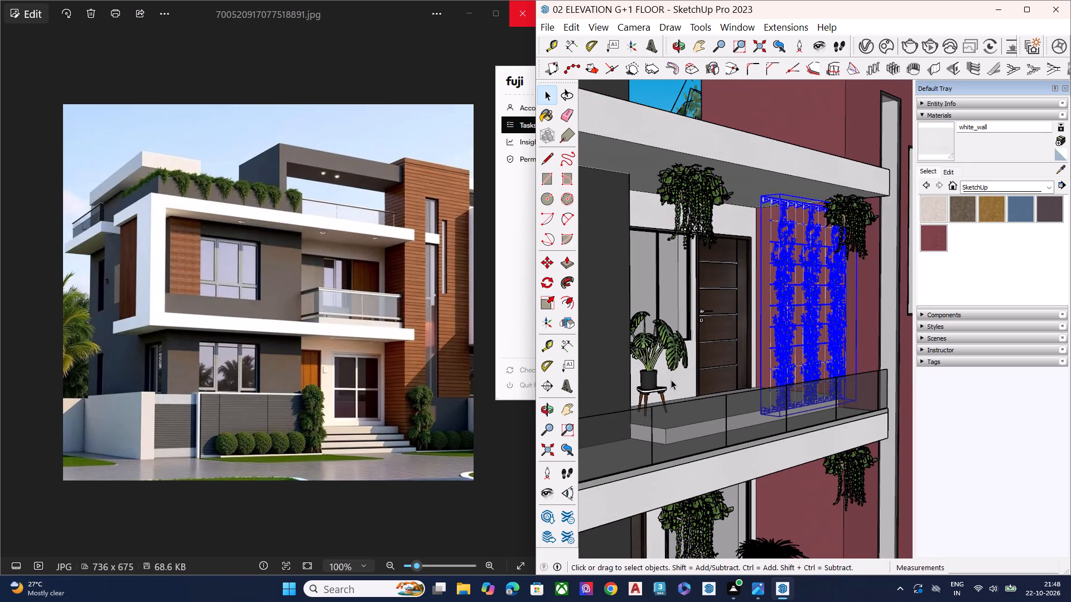
Move the climbing-plant trellis by its bottom corner about 4' 11" outward, onto the outer front face of the first-floor balcony slab.
scroll(671, 380, "down", 2)
scroll(793, 262, "up", 8)
scroll(781, 337, "down", 5)
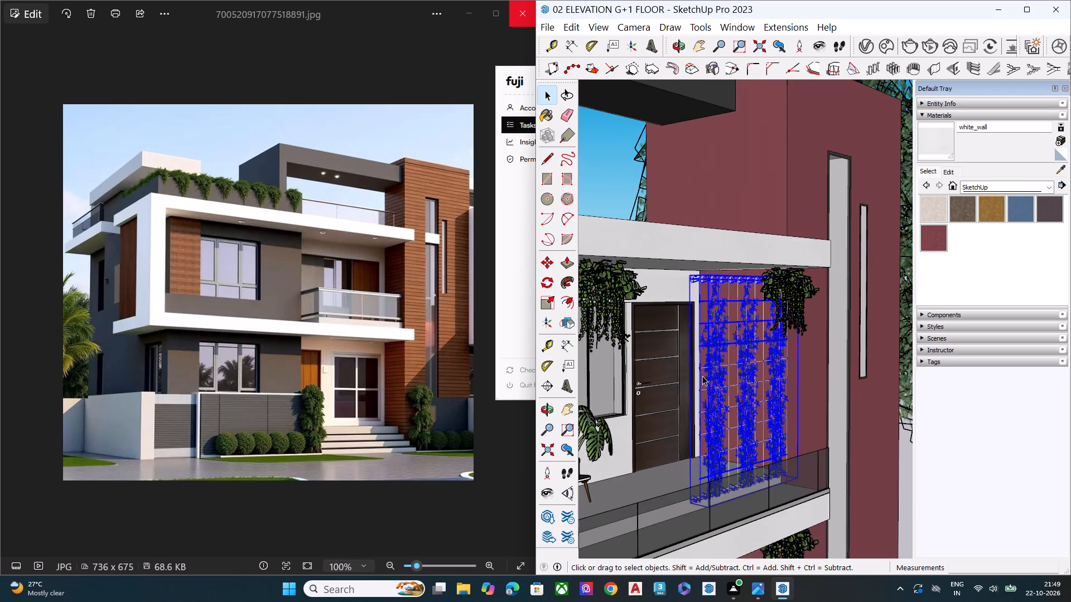
middle_click_drag(761, 387, 481, 434)
middle_click_drag(702, 440, 649, 444)
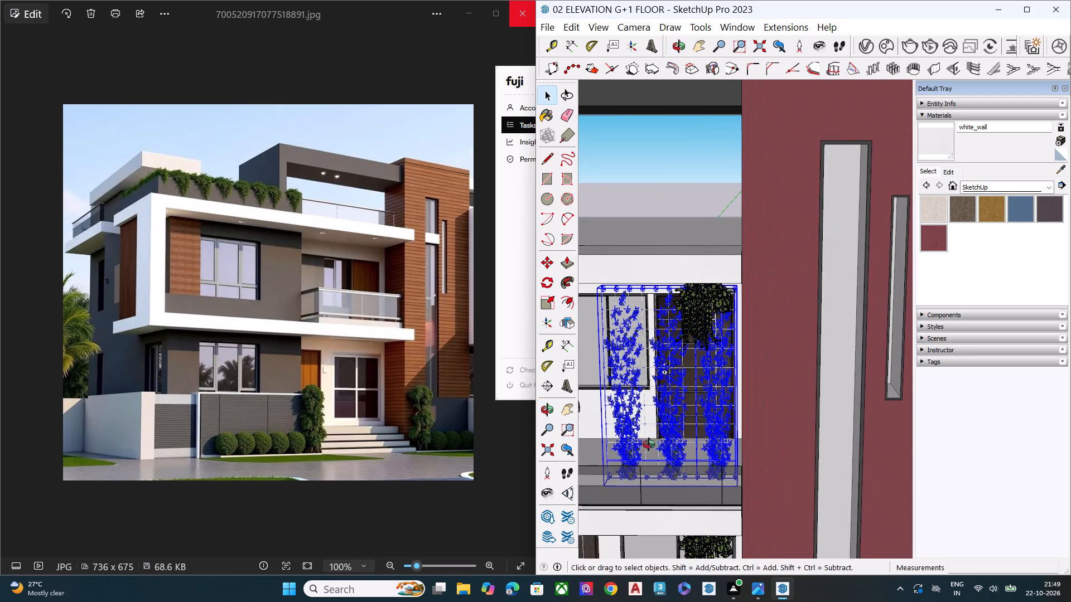
middle_click_drag(649, 444, 520, 441)
scroll(562, 409, "up", 1)
scroll(712, 383, "down", 7)
middle_click_drag(687, 482, 606, 468)
scroll(602, 446, "up", 2)
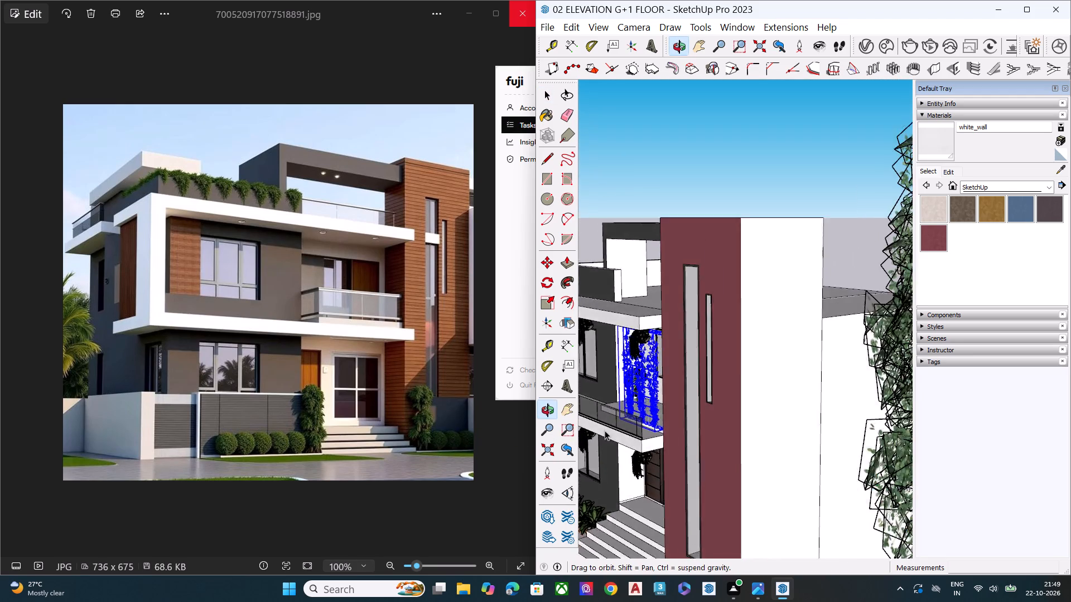
scroll(605, 430, "up", 5)
scroll(691, 442, "up", 4)
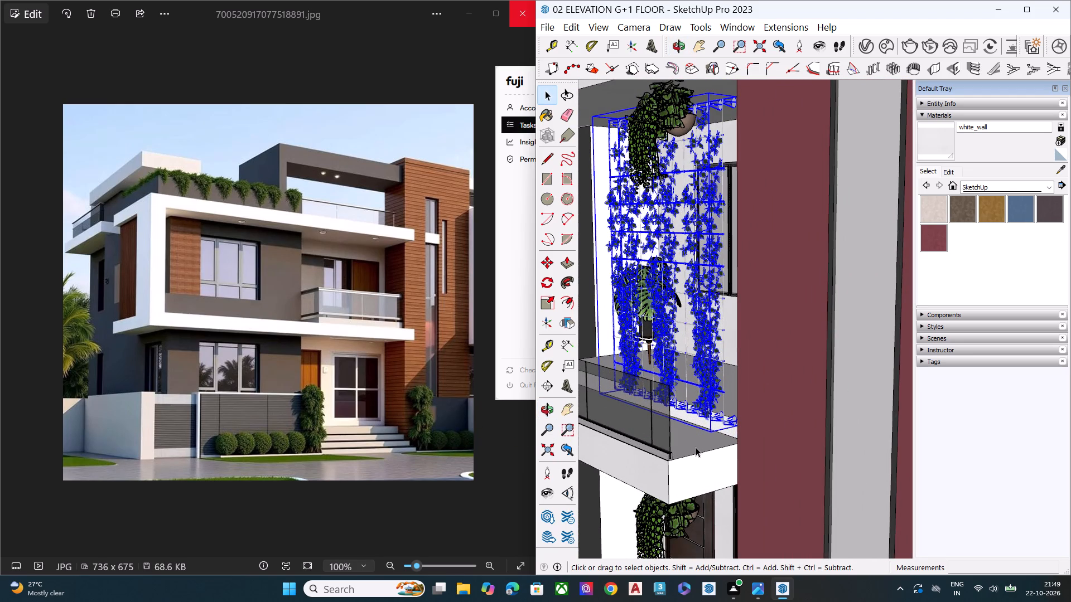
scroll(725, 430, "up", 8)
key("m")
middle_click_drag(744, 425, 774, 406)
scroll(774, 406, "up", 3)
scroll(783, 399, "down", 2)
scroll(783, 399, "up", 1)
scroll(783, 399, "down", 1)
scroll(783, 399, "up", 2)
left_click(790, 394)
scroll(746, 387, "down", 2)
scroll(758, 387, "up", 1)
scroll(759, 387, "down", 8)
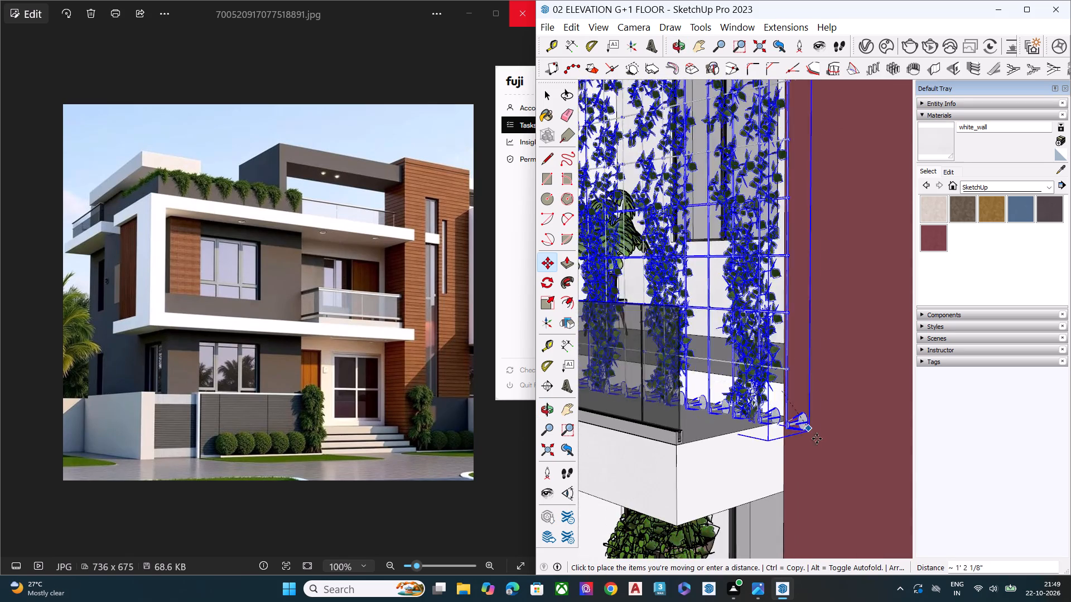
scroll(806, 458, "down", 2)
scroll(804, 461, "up", 1)
scroll(802, 464, "down", 6)
scroll(801, 465, "up", 1)
scroll(800, 466, "down", 1)
scroll(705, 467, "up", 5)
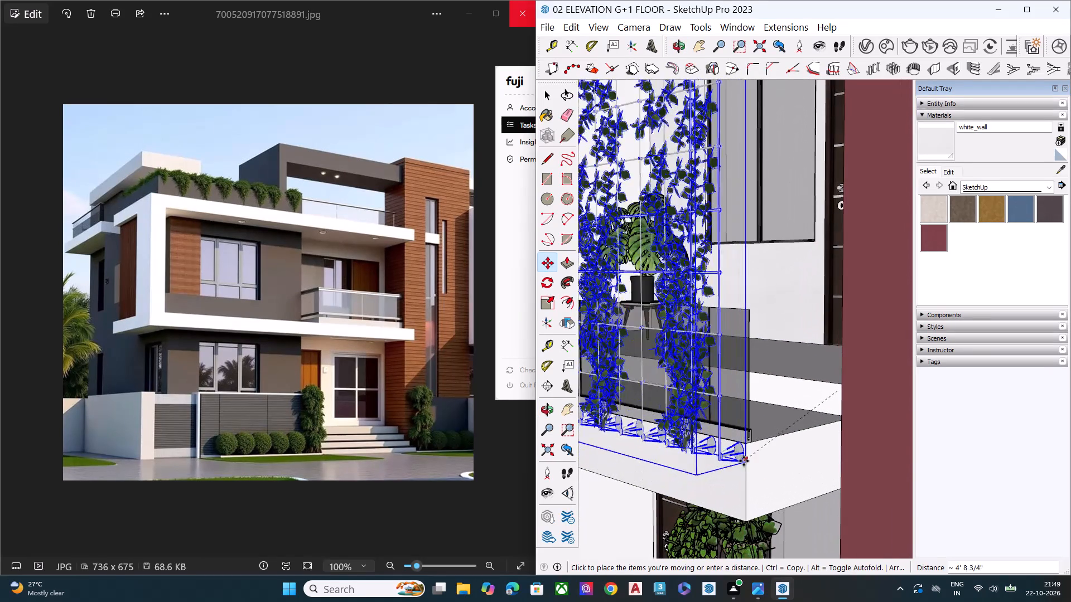
scroll(730, 488, "up", 5)
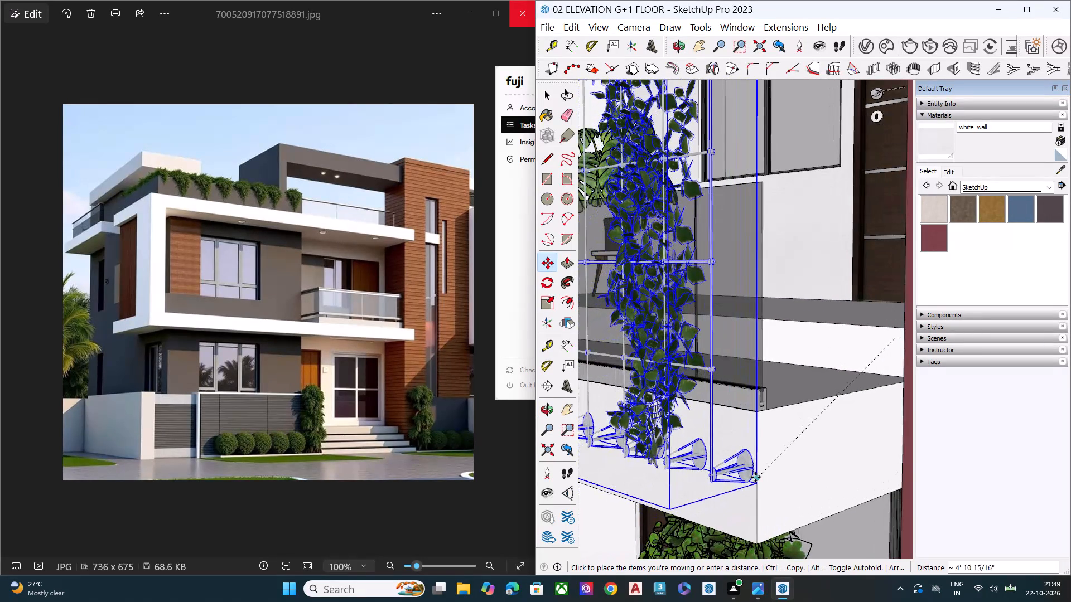
left_click(755, 477)
Scale the climbing-plant trellis along the blue axis by about 1.21 so its top overlaps the white roof fascia, and deselect it.
scroll(782, 514, "down", 5)
scroll(784, 527, "up", 1)
scroll(785, 528, "down", 13)
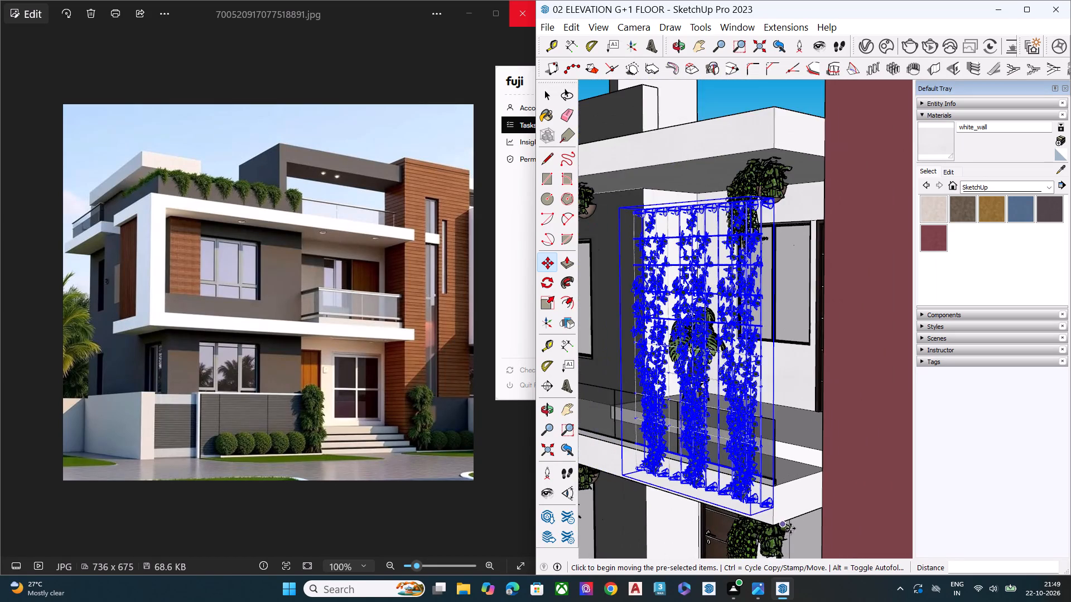
scroll(790, 526, "down", 9)
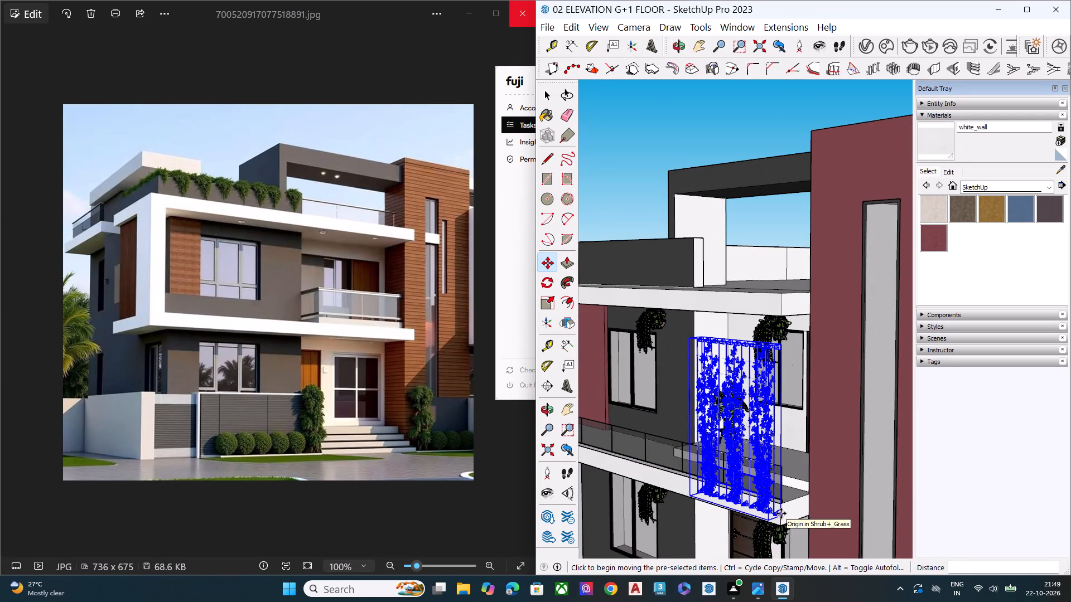
scroll(787, 298, "up", 5)
key("s")
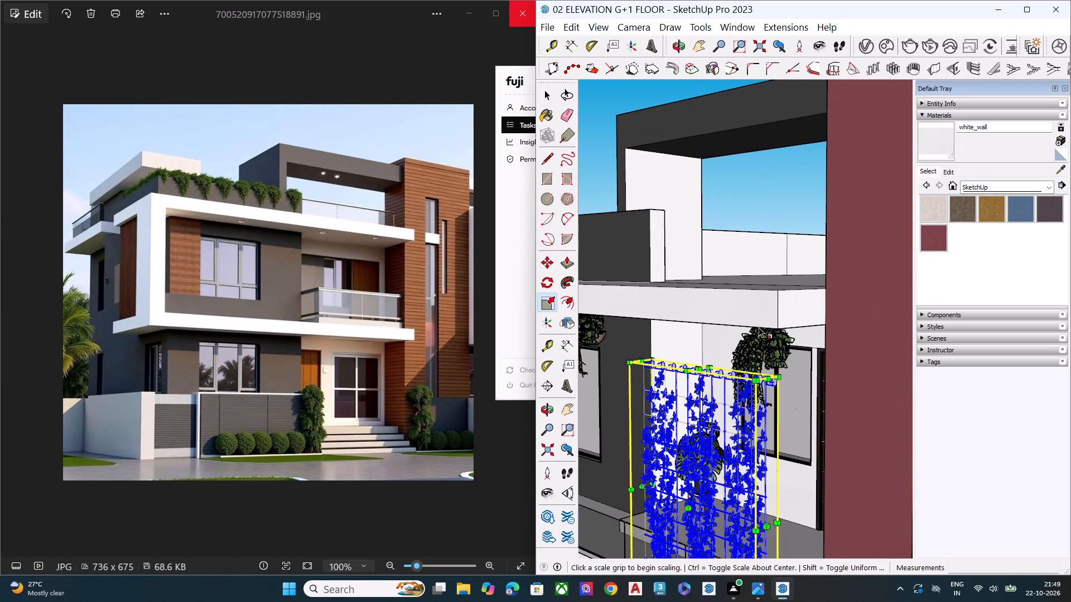
scroll(720, 344, "up", 5)
left_click(682, 392)
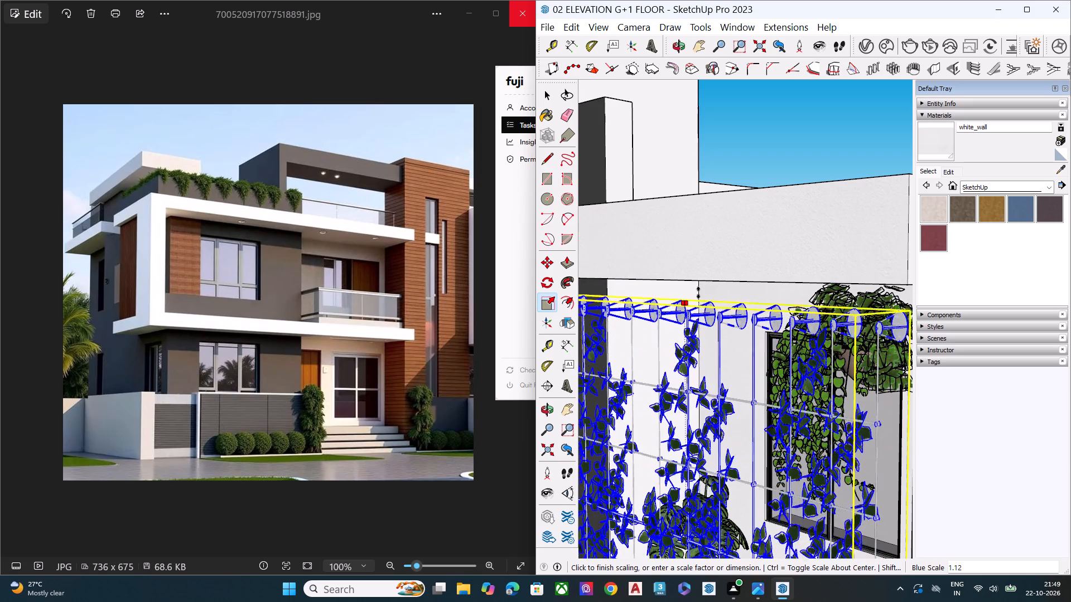
left_click(718, 247)
key("space")
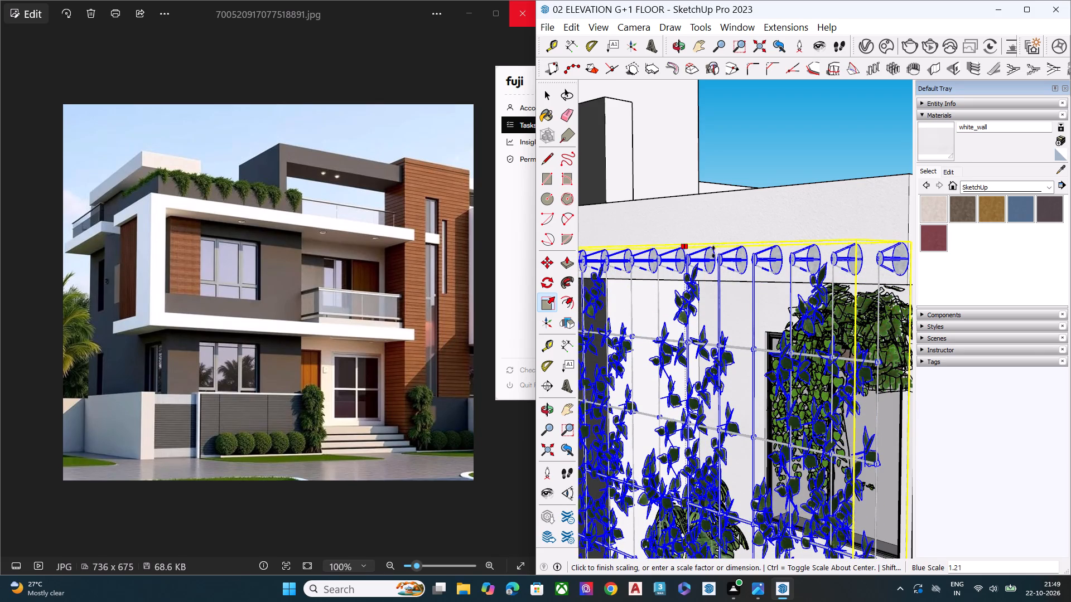
left_click(850, 101)
Move the climbing-plant trellis by its top corner slightly sideways along the white fascia, clear of the maroon wall.
scroll(699, 232, "down", 14)
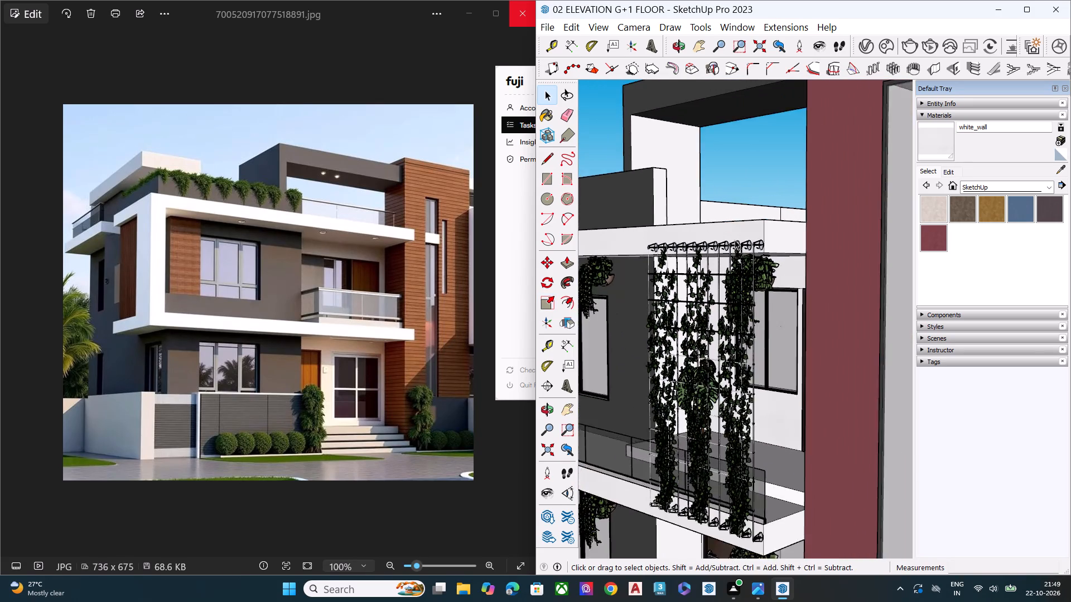
scroll(735, 240, "down", 6)
scroll(655, 314, "down", 9)
middle_click_drag(689, 392, 810, 416)
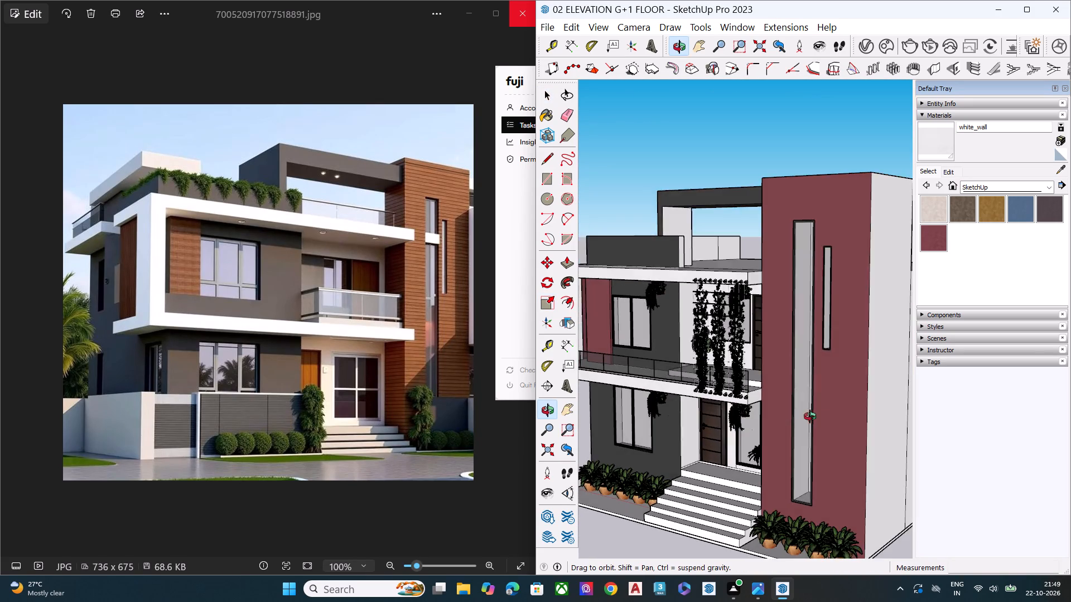
middle_click_drag(810, 416, 919, 428)
scroll(798, 296, "up", 7)
middle_click_drag(750, 293, 860, 312)
scroll(860, 297, "up", 5)
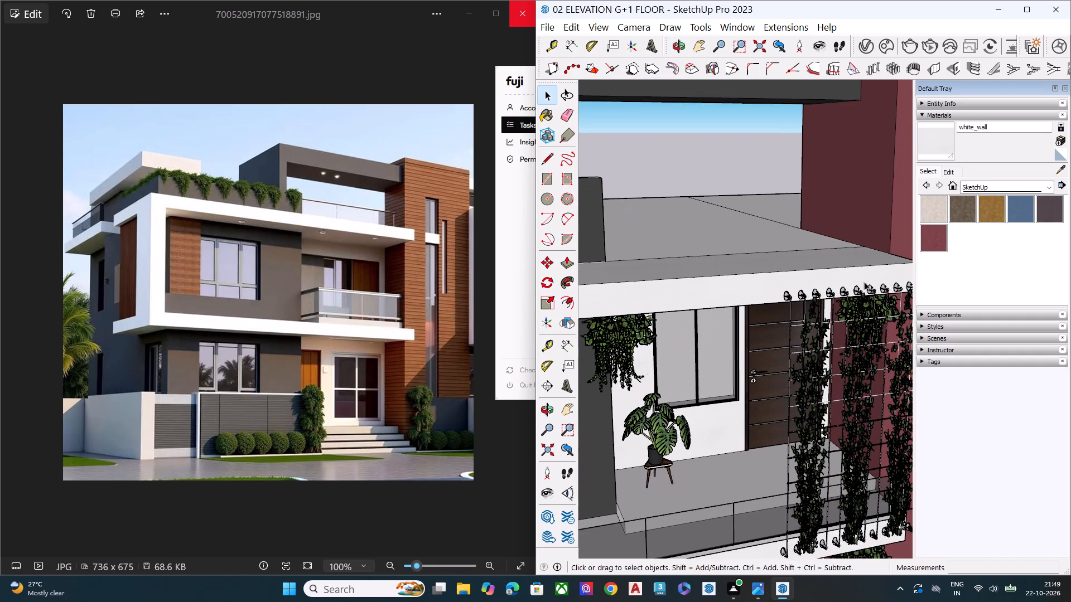
middle_click_drag(857, 277, 713, 304)
scroll(871, 311, "up", 6)
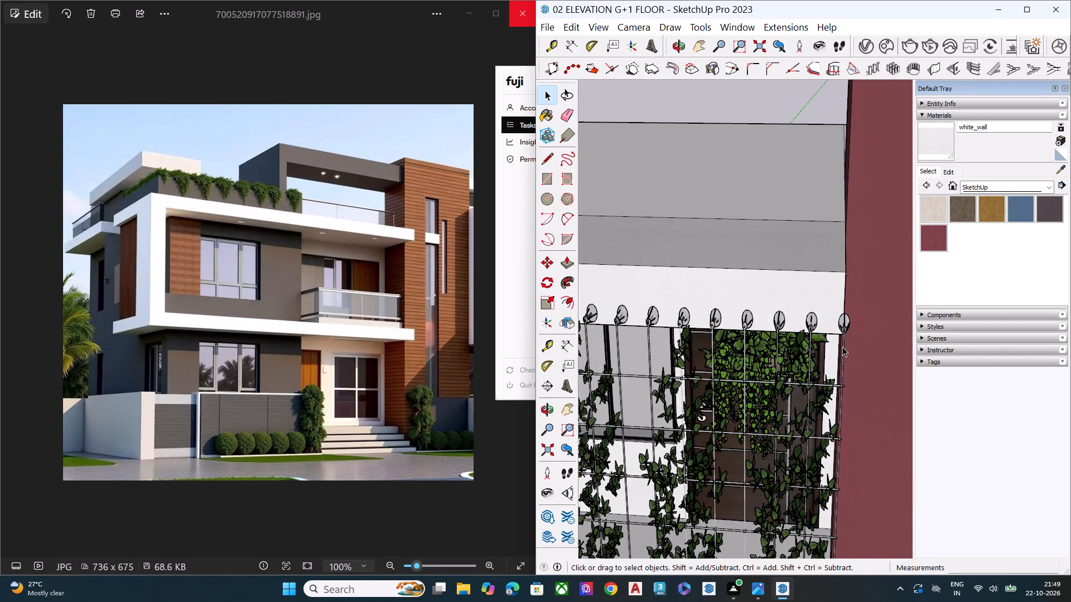
left_click(842, 347)
key("m")
scroll(844, 319, "up", 8)
scroll(844, 319, "down", 1)
scroll(844, 319, "up", 2)
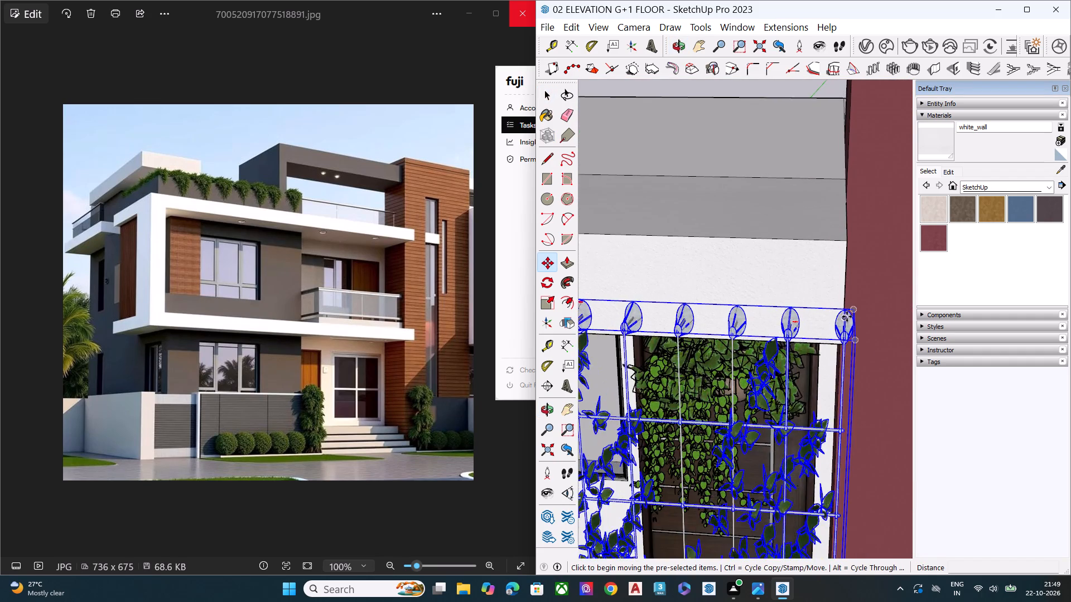
scroll(852, 310, "up", 4)
scroll(852, 310, "down", 2)
scroll(852, 310, "up", 5)
left_click(858, 309)
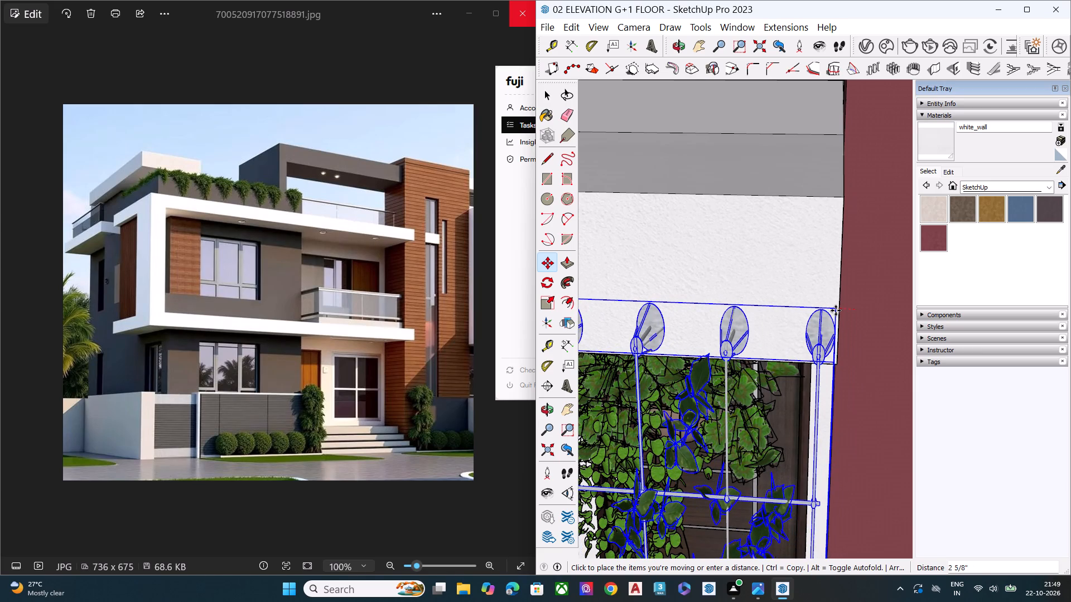
left_click(840, 310)
key("space")
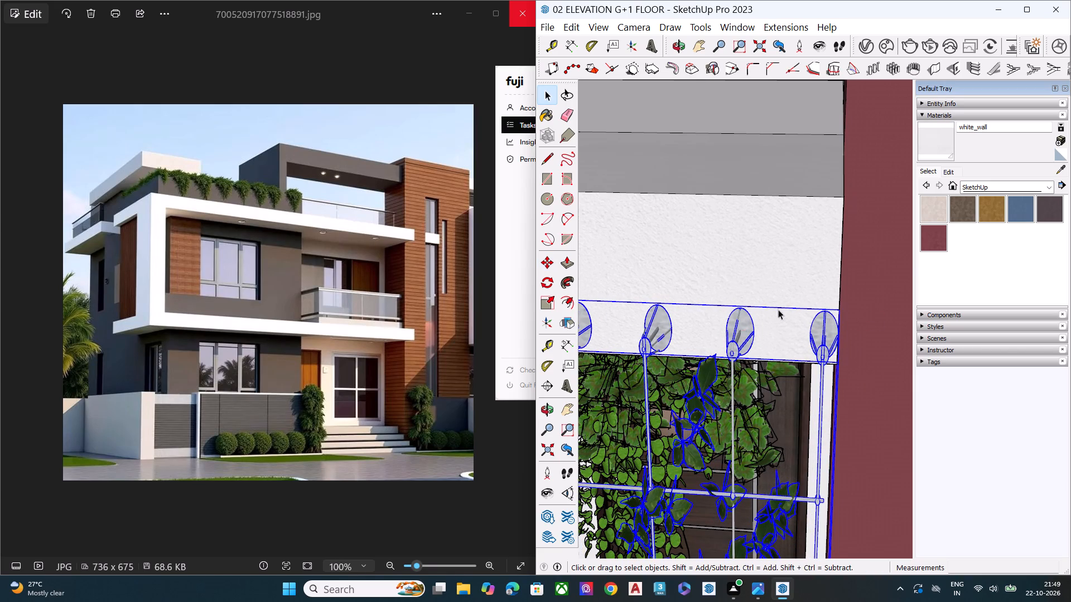
Copy the climbing-plant trellis about 33' along the red axis to the opposite end of the balcony, in front of the maroon panel.
scroll(766, 296, "down", 8)
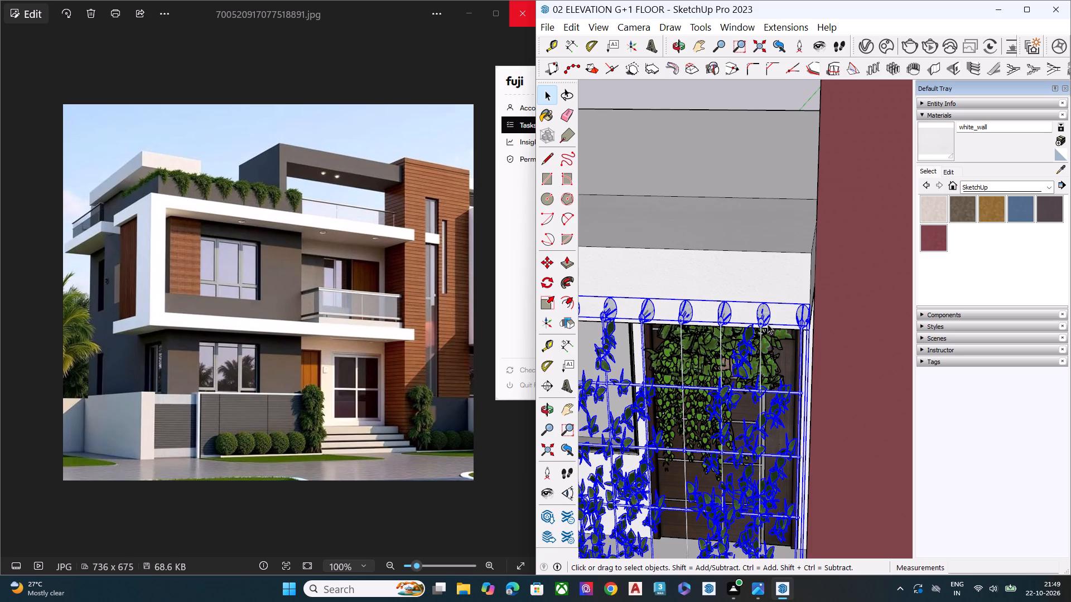
scroll(776, 328, "up", 7)
key("m")
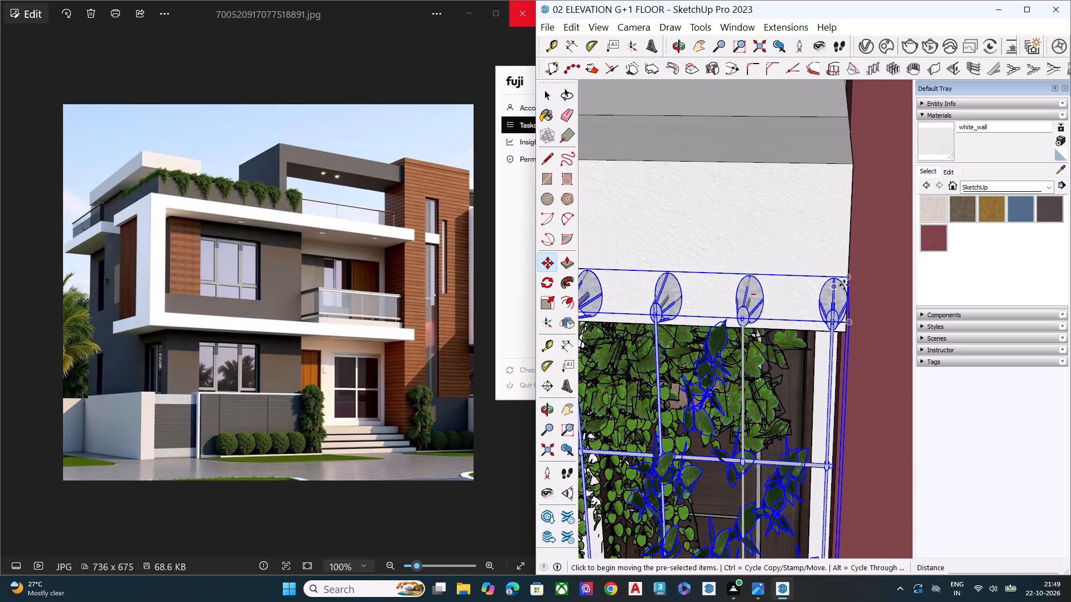
left_click(850, 279)
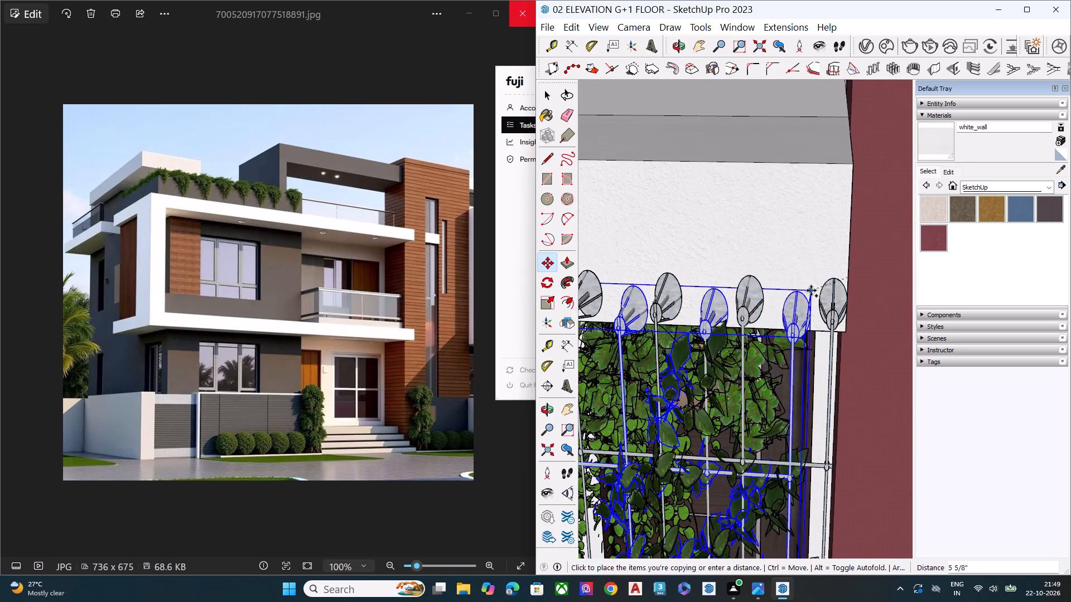
scroll(818, 303, "down", 7)
scroll(929, 324, "down", 3)
scroll(929, 324, "up", 1)
scroll(929, 324, "down", 9)
scroll(933, 323, "up", 1)
scroll(933, 323, "down", 4)
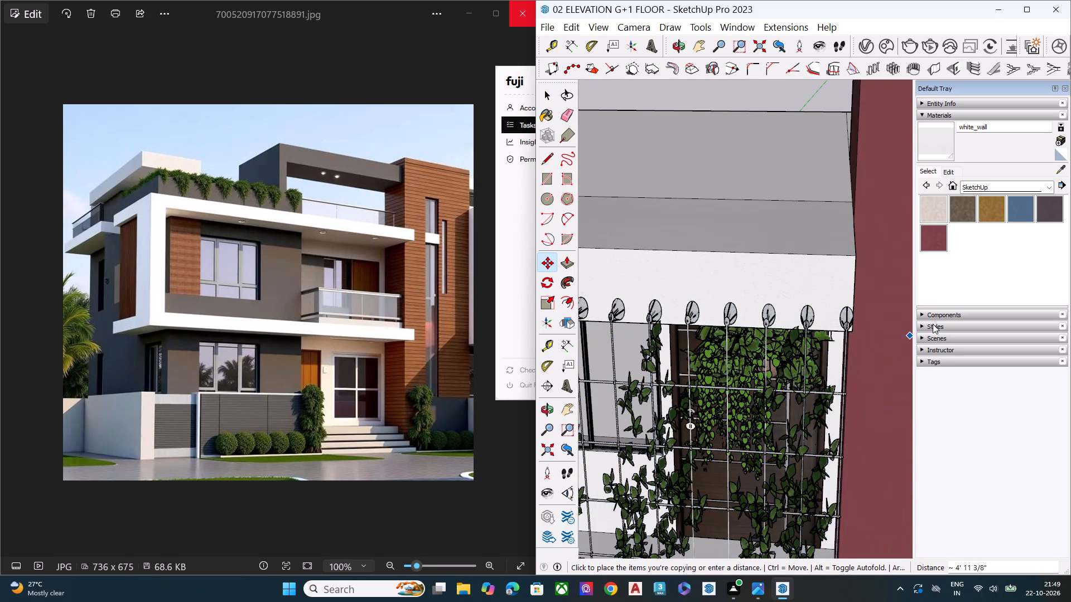
scroll(795, 335, "down", 10)
scroll(850, 239, "down", 8)
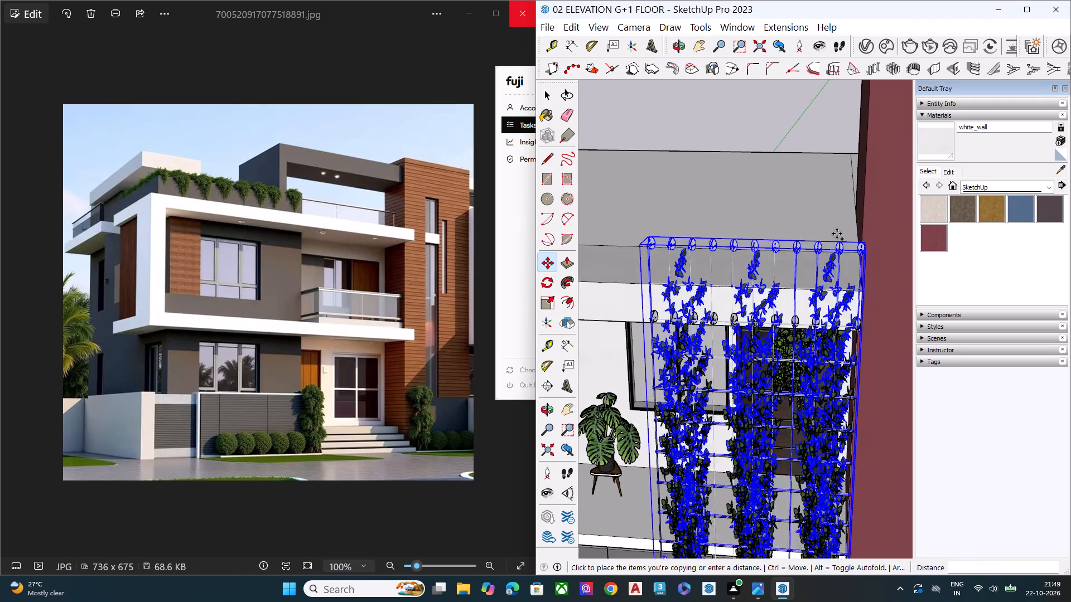
scroll(851, 250, "down", 9)
scroll(802, 366, "down", 10)
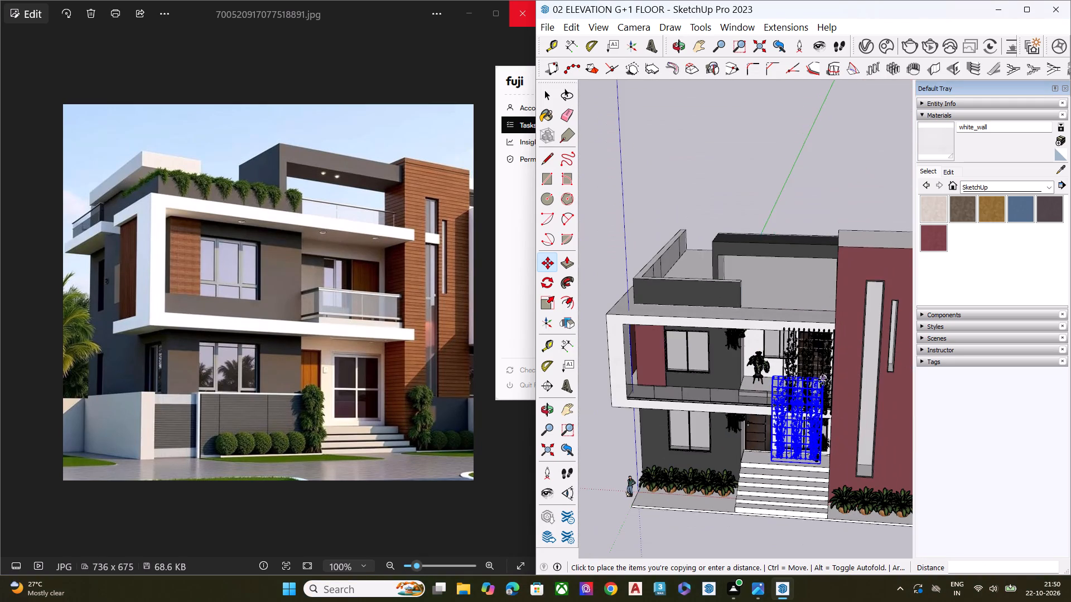
scroll(822, 380, "down", 2)
scroll(682, 357, "up", 14)
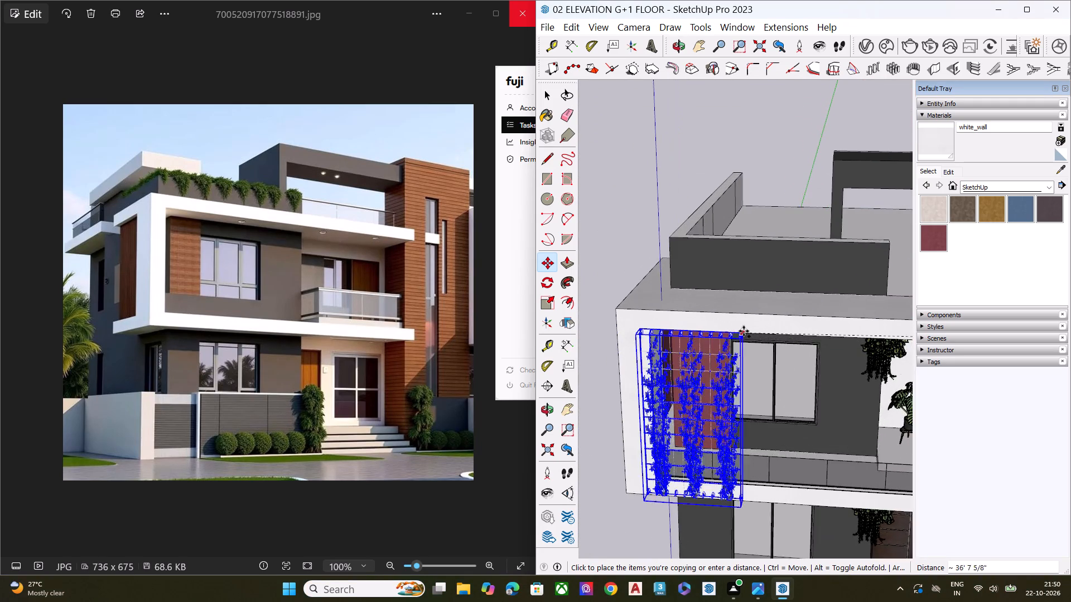
scroll(744, 331, "up", 1)
scroll(744, 331, "down", 1)
scroll(744, 331, "up", 4)
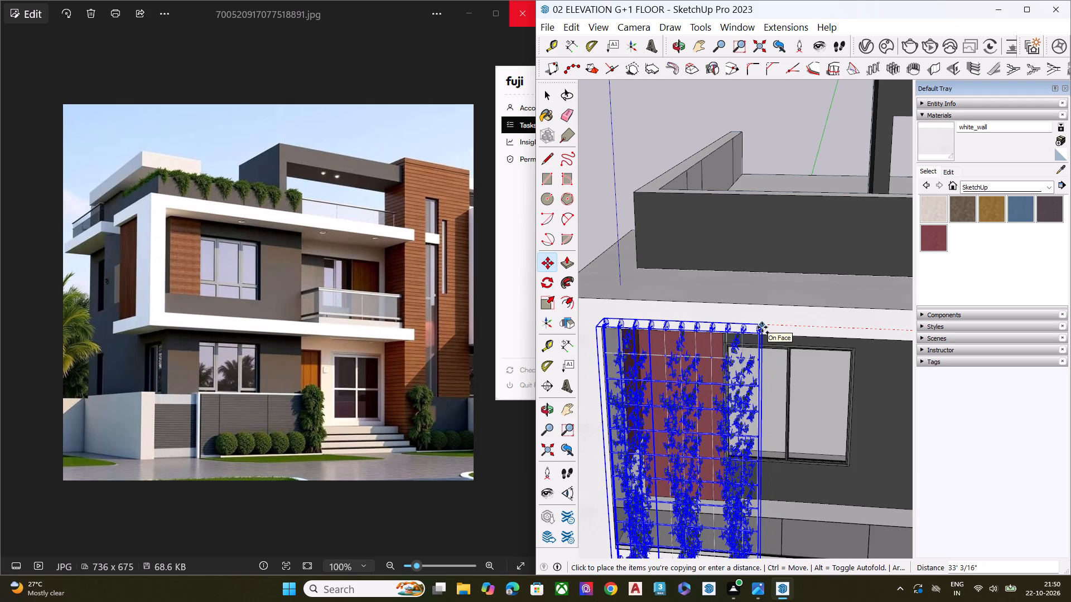
left_click(762, 327)
key("space")
left_click(587, 197)
Examine the whole front elevation and the entrance side with a climbing-plant trellis at each end of the balcony.
scroll(684, 238, "down", 1)
scroll(686, 241, "up", 1)
scroll(686, 242, "down", 3)
scroll(687, 245, "up", 1)
scroll(687, 245, "down", 3)
middle_click_drag(698, 306, 872, 181)
scroll(705, 287, "down", 6)
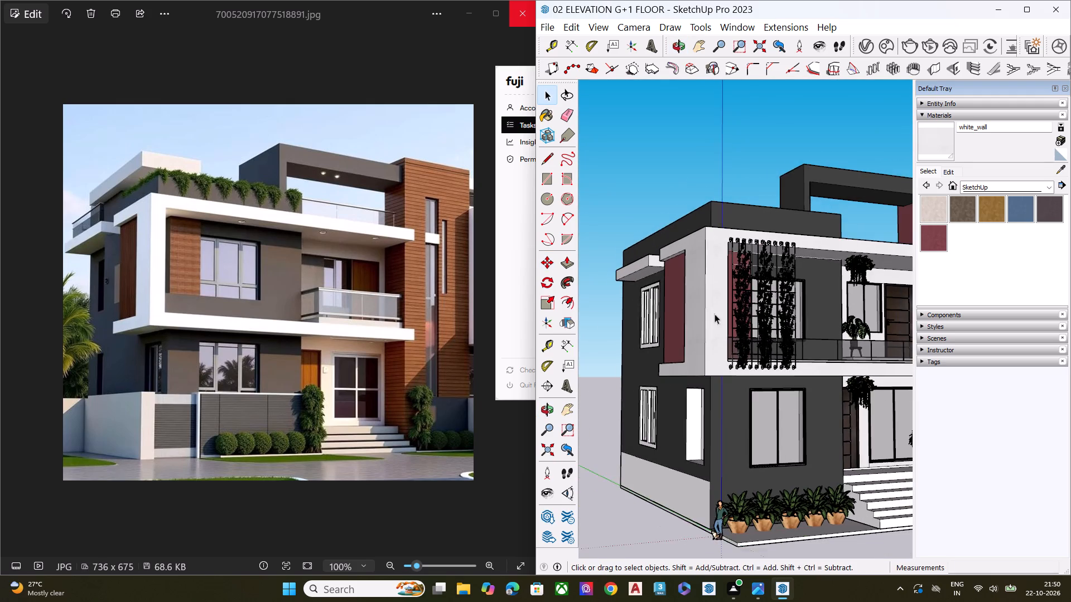
scroll(715, 314, "down", 2)
scroll(672, 290, "down", 10)
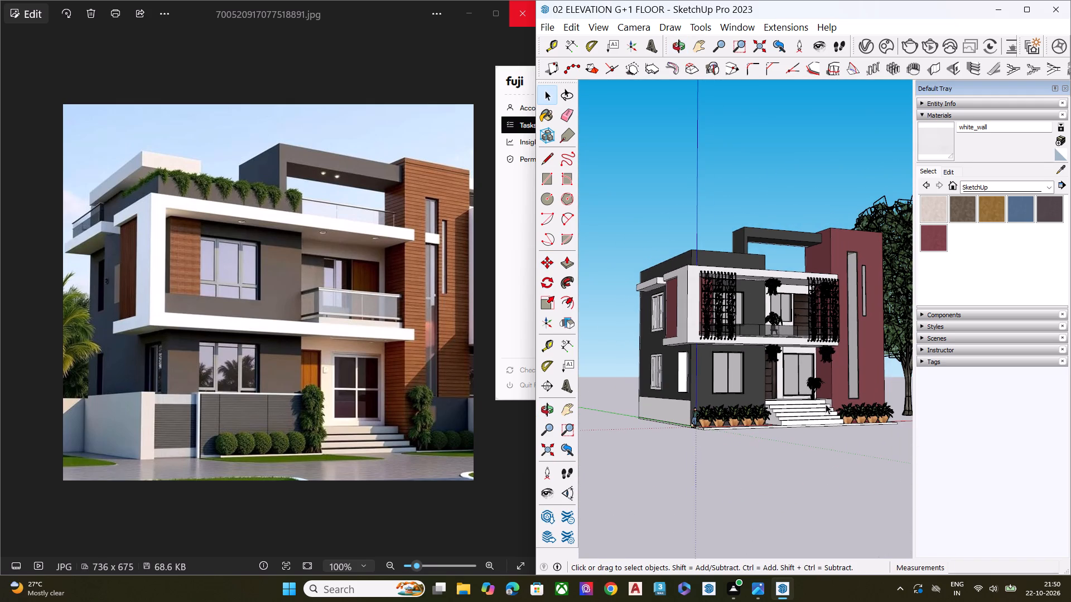
scroll(834, 410, "up", 7)
middle_click_drag(852, 293, 854, 334)
scroll(854, 334, "up", 2)
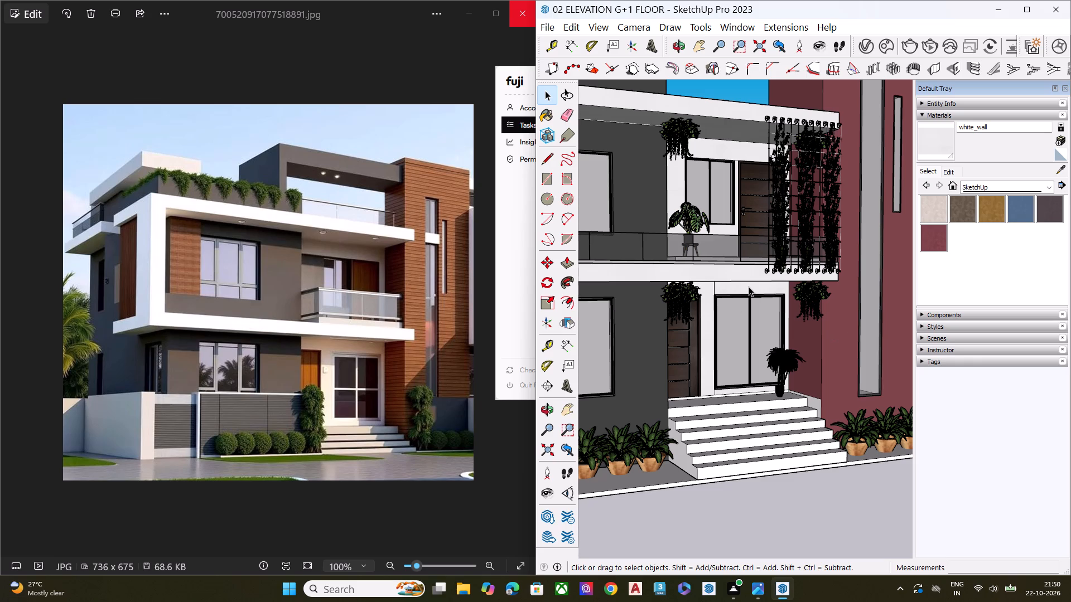
Copy the climbing-plant trellis from the maroon-wall end of the balcony about 34' 5" down to the ground-floor front window, and deselect it.
middle_click_drag(736, 268, 816, 280)
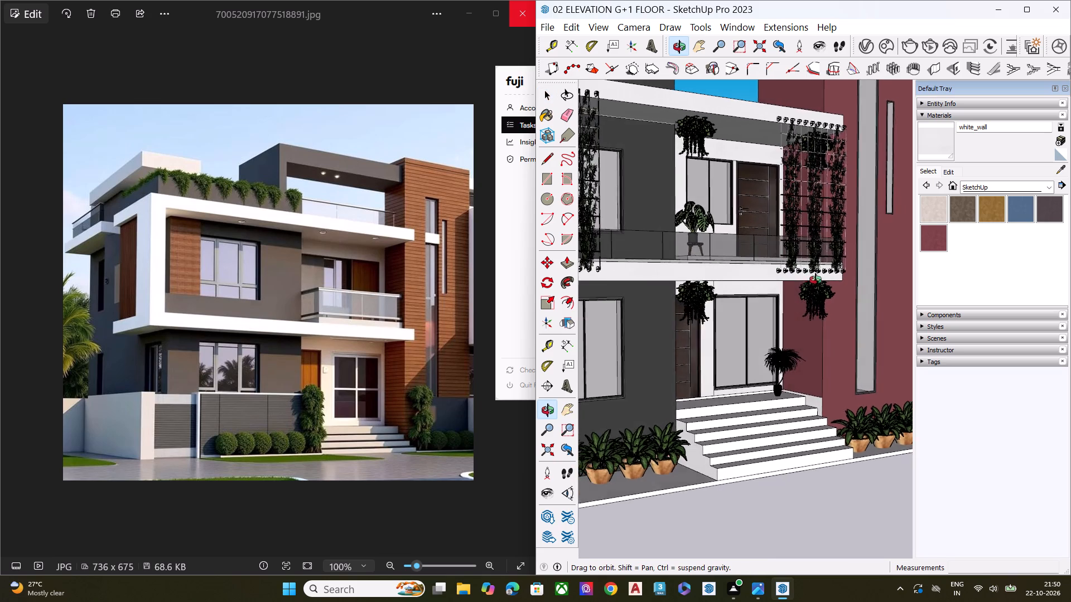
middle_click_drag(816, 280, 915, 235)
scroll(877, 145, "up", 3)
scroll(793, 130, "down", 1)
scroll(790, 129, "up", 2)
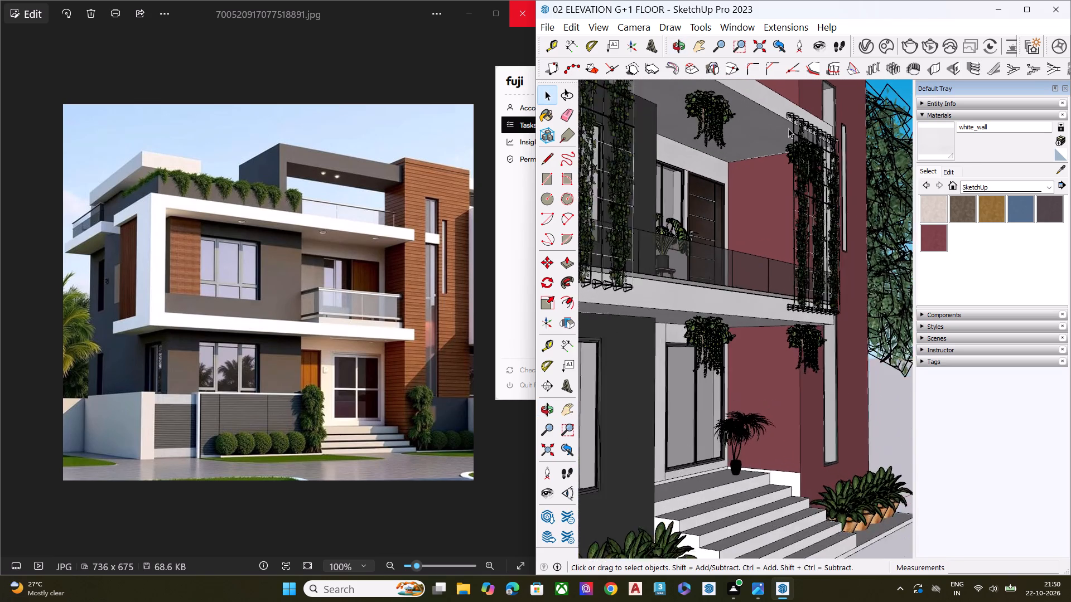
scroll(788, 128, "up", 6)
scroll(800, 106, "down", 1)
scroll(801, 105, "up", 3)
left_click(793, 114)
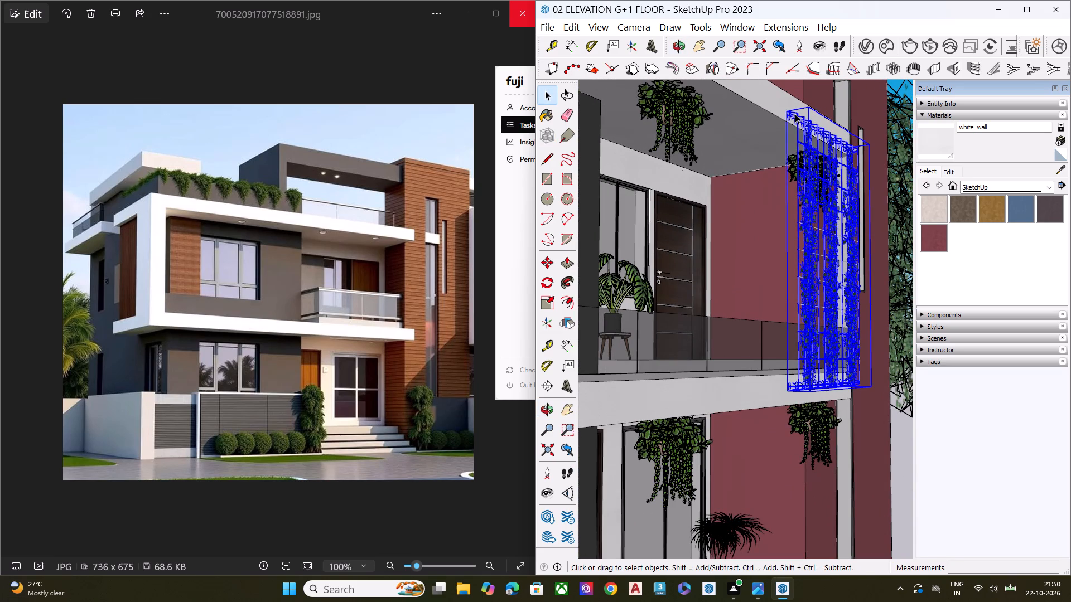
key("m")
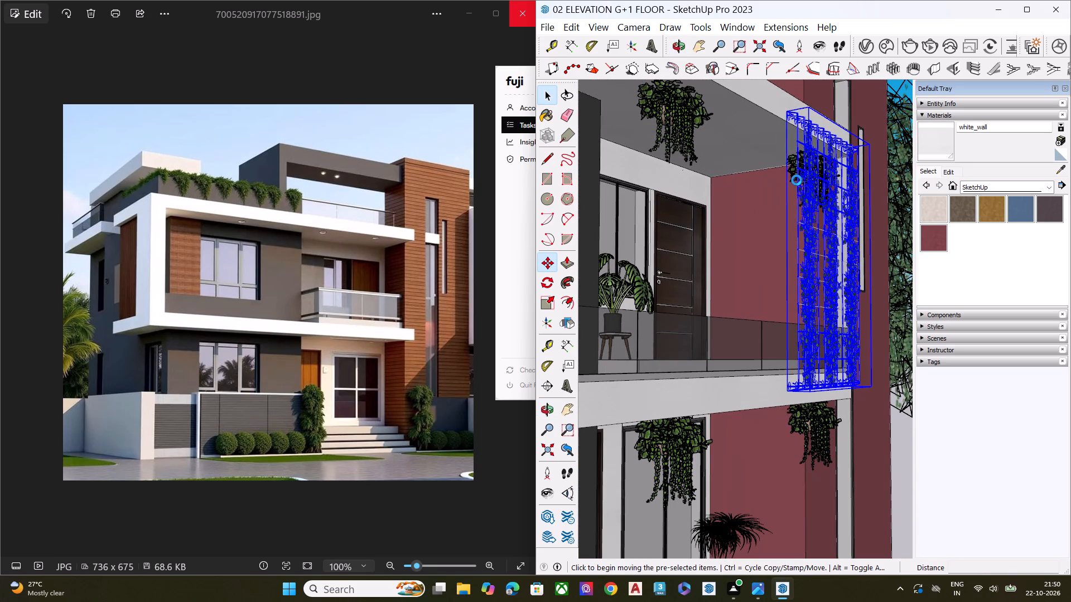
left_click(788, 111)
scroll(889, 156, "down", 2)
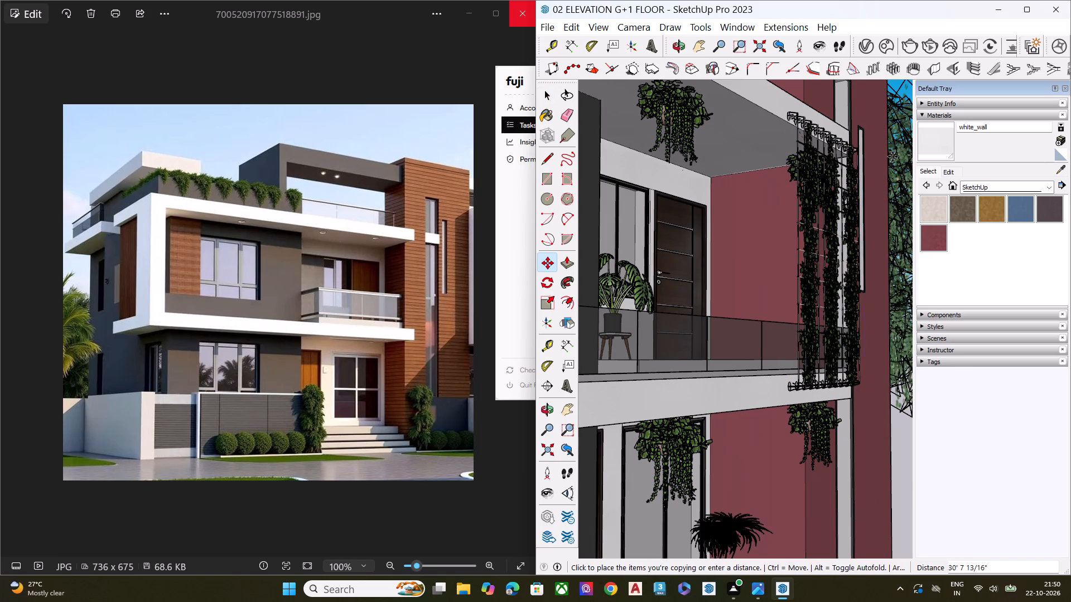
scroll(893, 157, "down", 6)
scroll(887, 250, "down", 3)
scroll(884, 261, "up", 1)
scroll(882, 266, "down", 3)
scroll(765, 355, "up", 1)
scroll(762, 355, "down", 1)
scroll(757, 355, "up", 1)
scroll(753, 355, "down", 1)
scroll(752, 355, "up", 3)
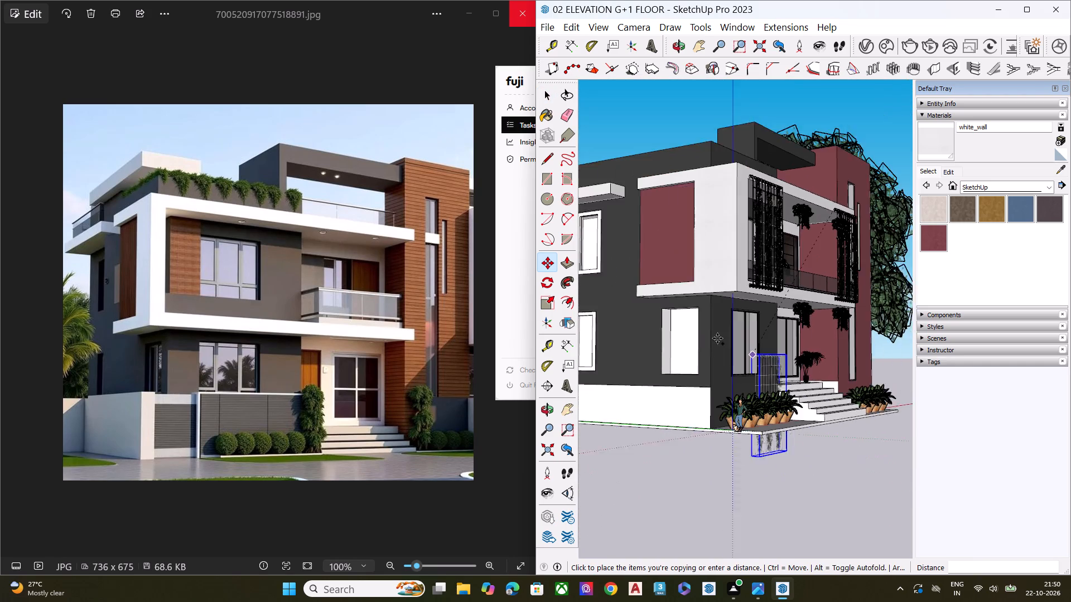
scroll(729, 323, "up", 13)
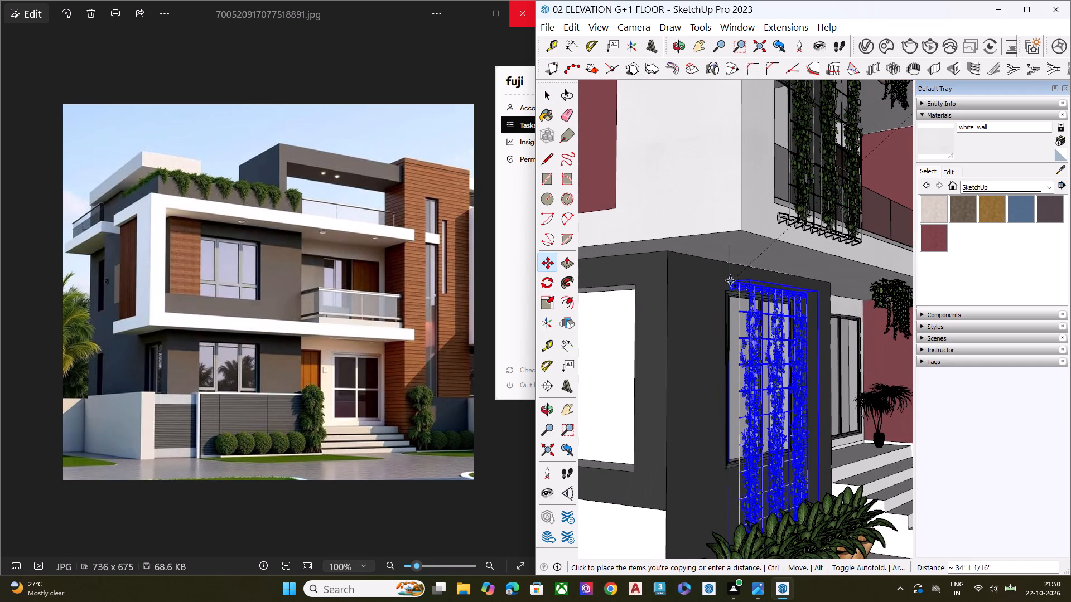
left_click(723, 268)
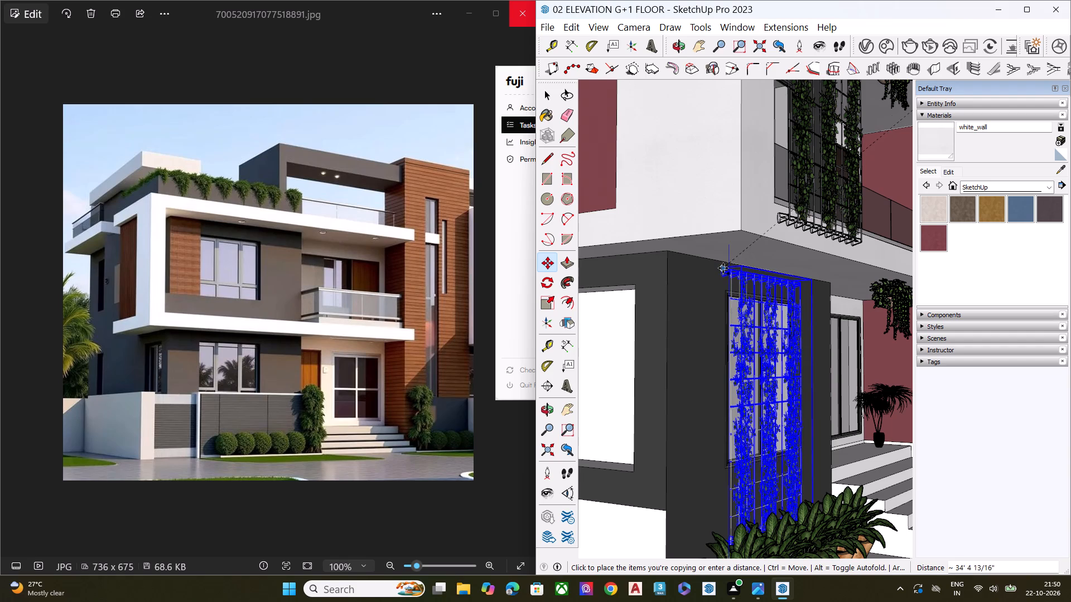
key("space")
scroll(670, 260, "down", 1)
scroll(670, 260, "up", 2)
scroll(674, 258, "down", 4)
key("space")
left_click(870, 541)
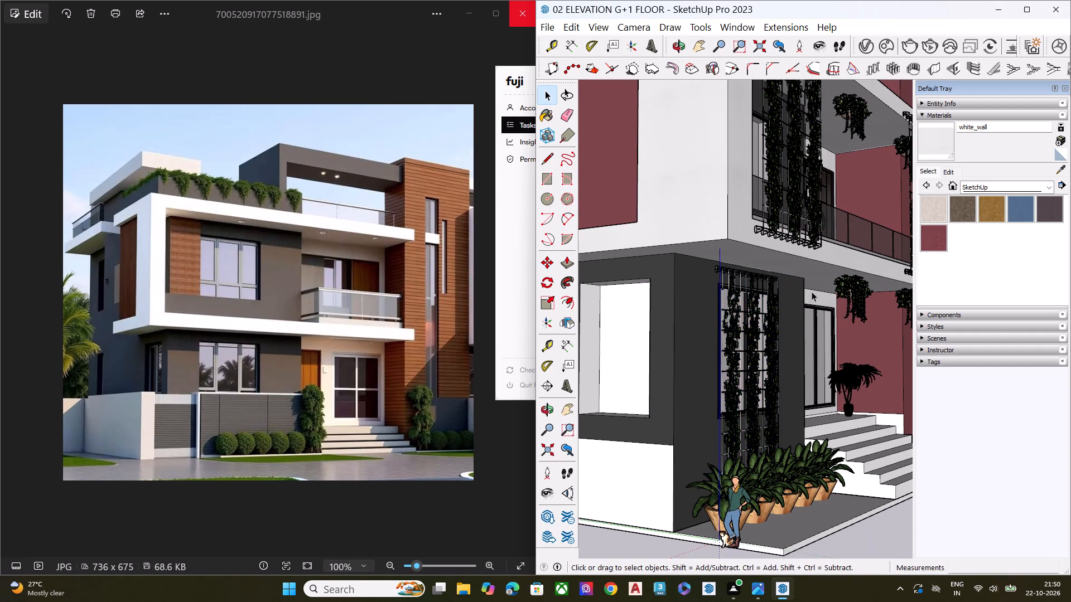
Copy the white two-pane ground-floor window about 23' 7" along the side wall into the empty opening near the front corner.
middle_click_drag(808, 276, 648, 291)
scroll(674, 270, "up", 1)
scroll(748, 245, "down", 1)
scroll(748, 245, "up", 2)
scroll(748, 245, "down", 4)
scroll(718, 253, "up", 1)
scroll(713, 255, "down", 11)
middle_click_drag(741, 373, 817, 465)
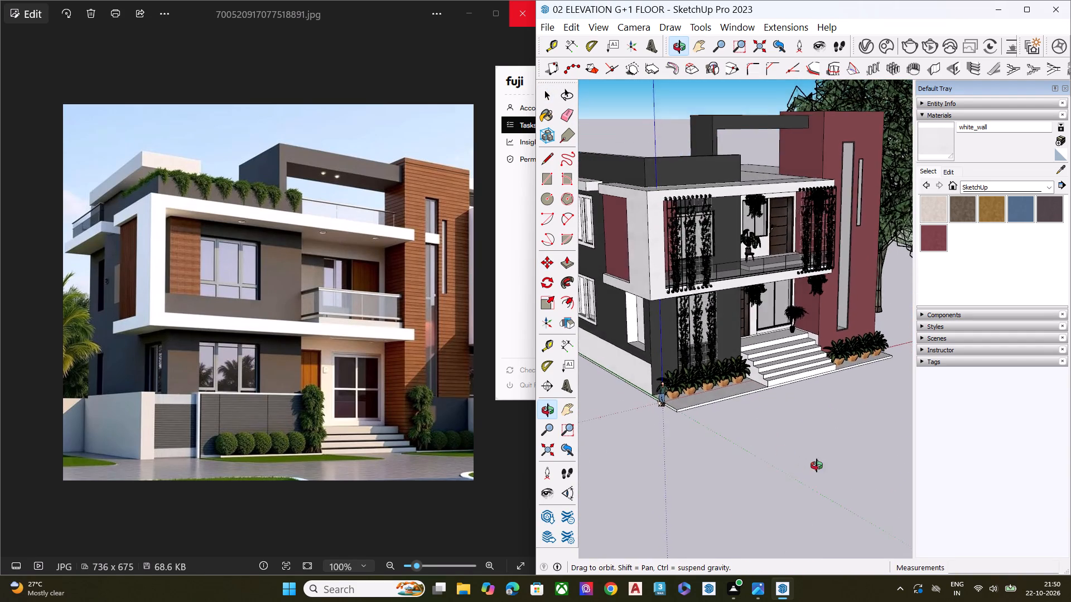
middle_click_drag(817, 465, 983, 463)
scroll(816, 268, "down", 3)
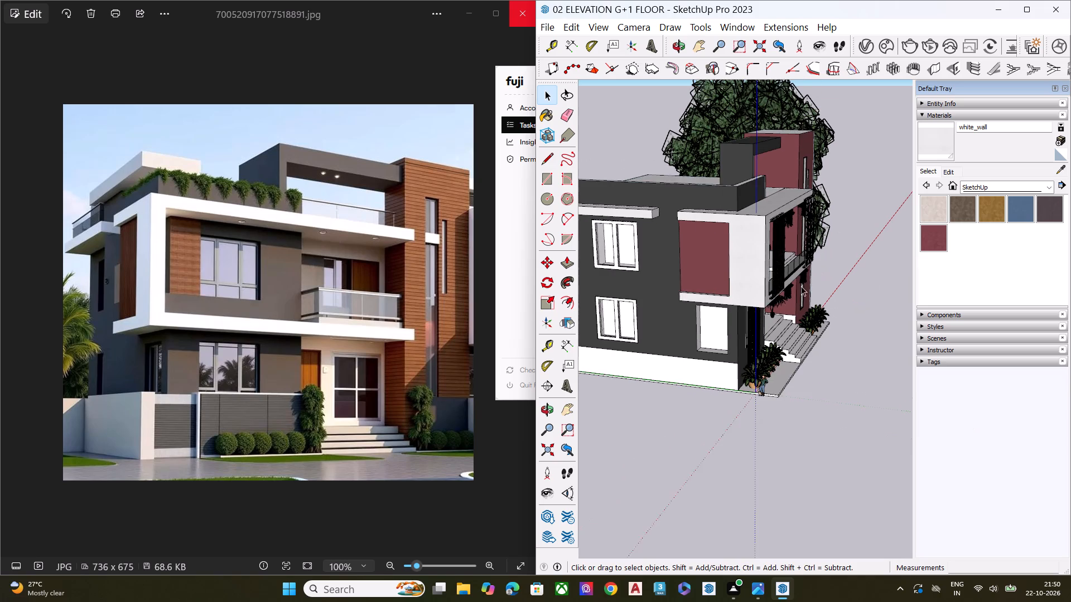
middle_click_drag(667, 272, 631, 234)
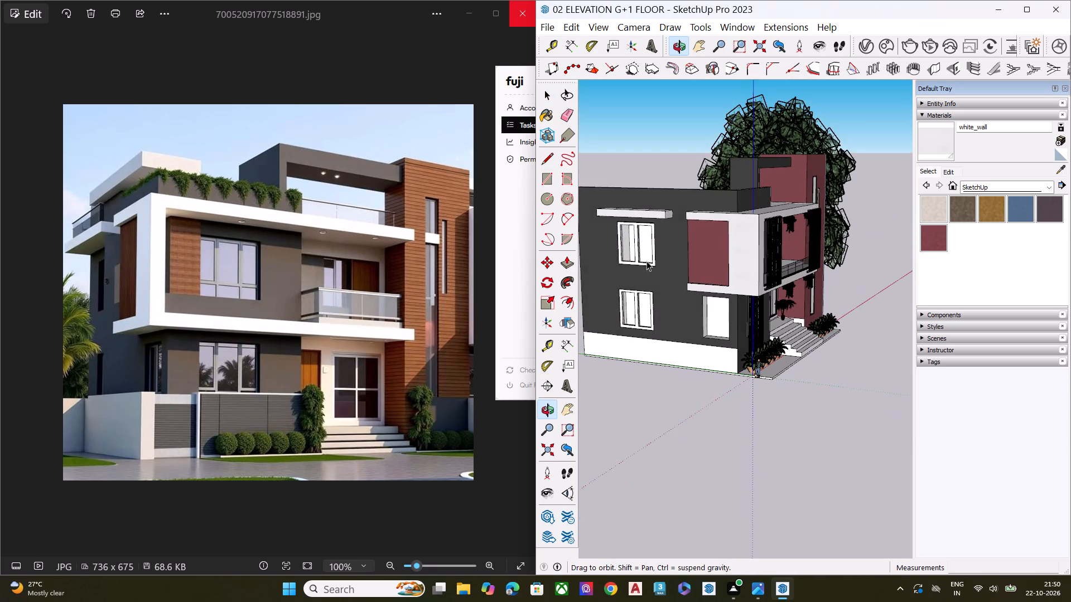
scroll(652, 273, "up", 15)
scroll(650, 305, "down", 2)
scroll(650, 305, "up", 10)
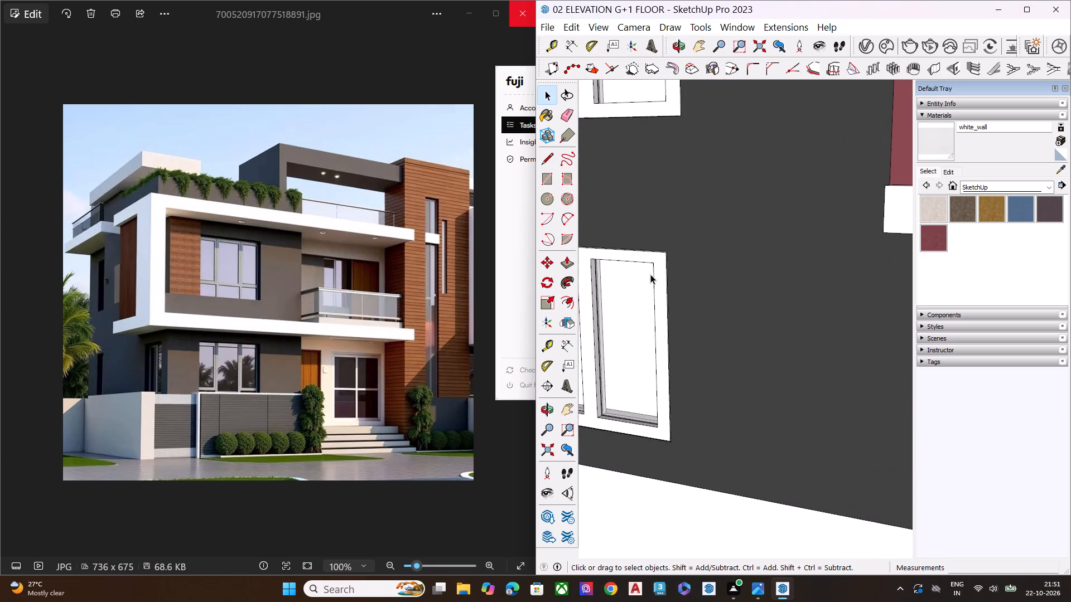
scroll(650, 274, "up", 1)
left_click(655, 270)
key("m")
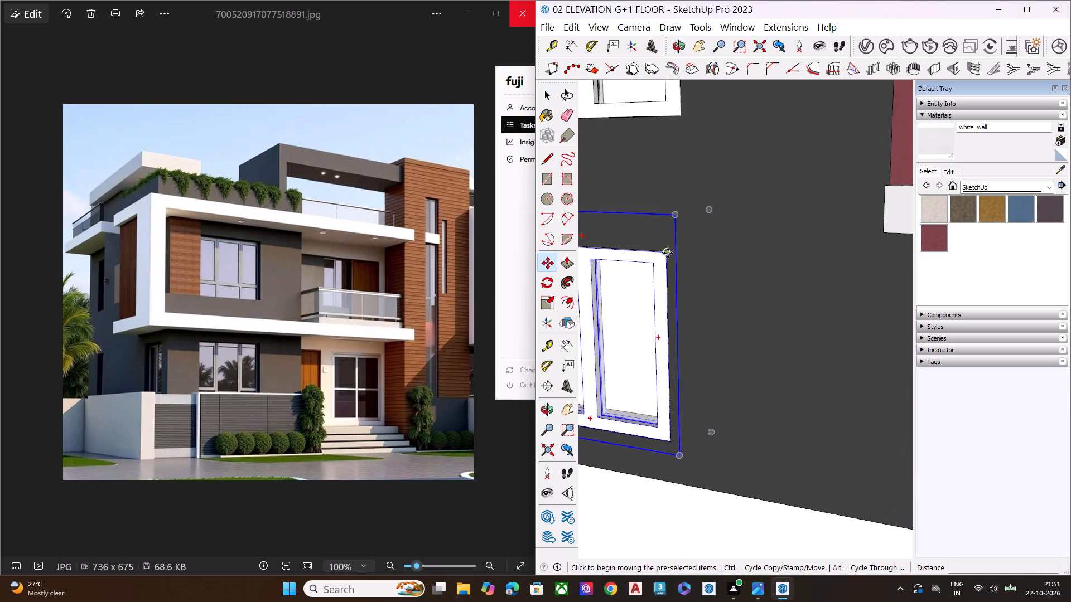
left_click(668, 253)
scroll(604, 241, "down", 2)
scroll(604, 241, "up", 1)
scroll(604, 241, "down", 4)
middle_click_drag(843, 306, 775, 254)
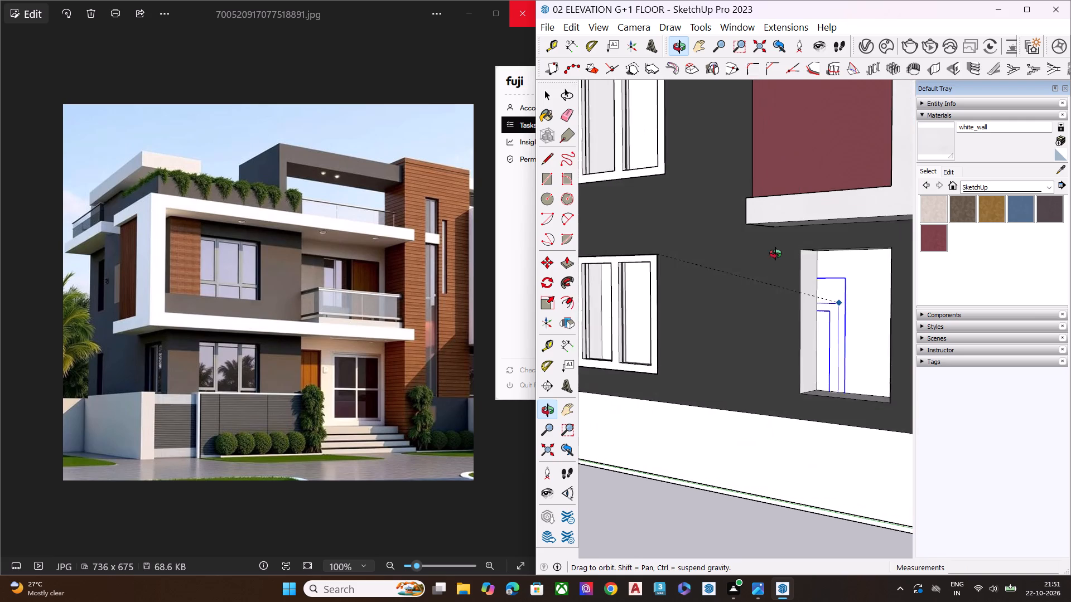
middle_click_drag(775, 254, 785, 251)
scroll(882, 258, "up", 7)
left_click(897, 232)
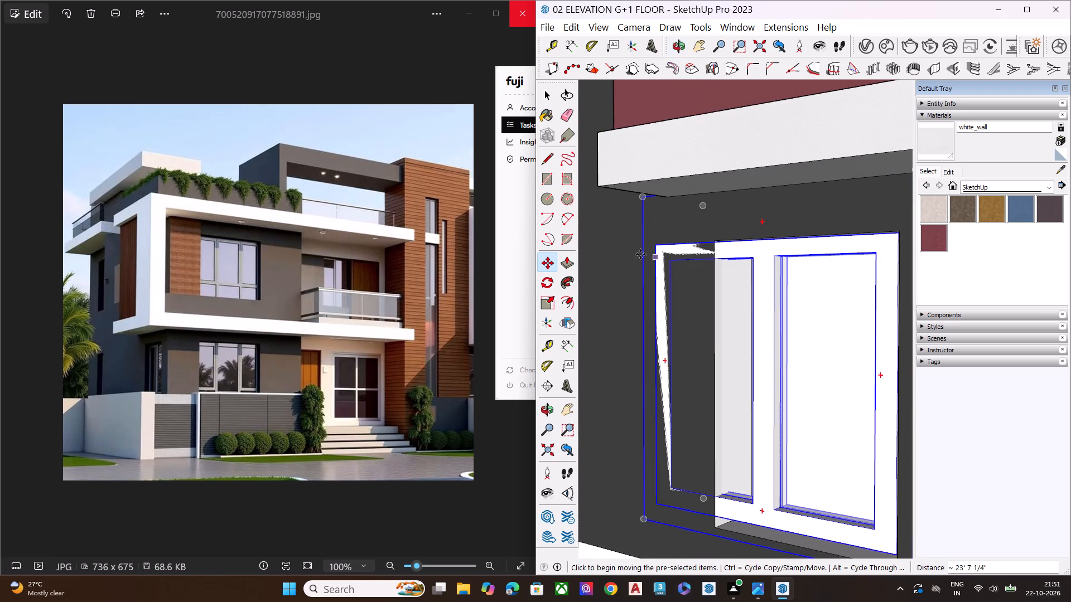
Scale the copied side window along the green axis by about 0.73 to fit the width of the opening.
scroll(640, 254, "down", 2)
key("s")
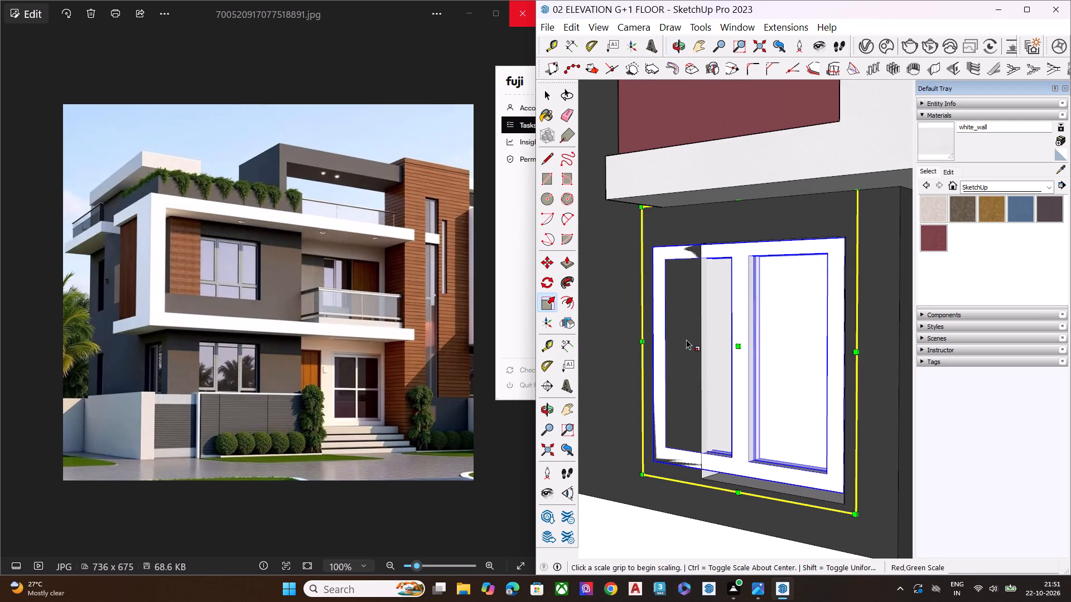
left_click(665, 342)
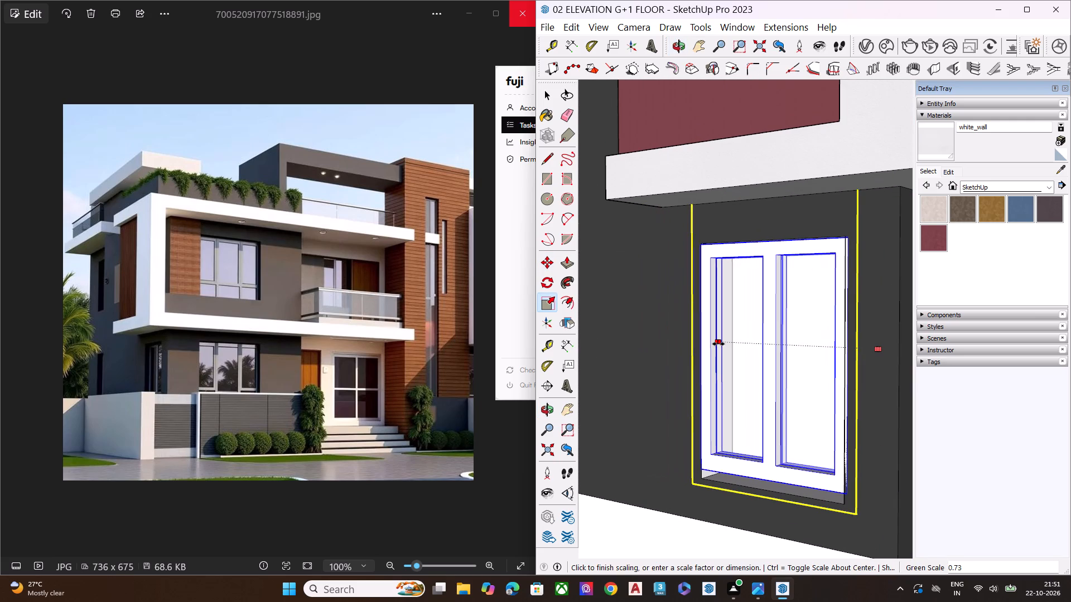
left_click(718, 343)
key("space")
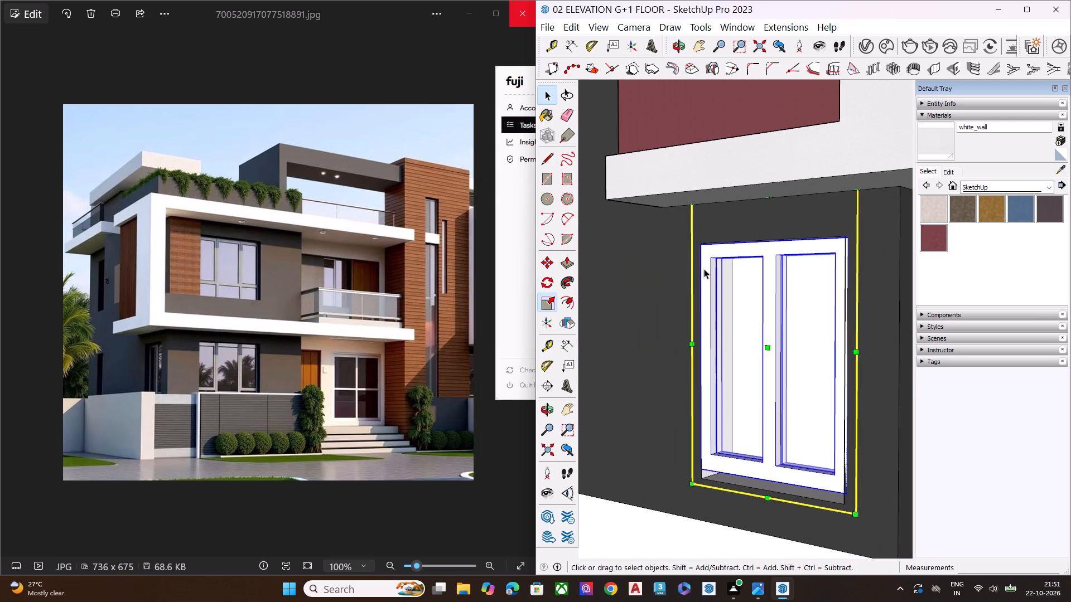
Scale the copied side window along the blue axis by about 1.03 down to the opening's bottom edge, and deselect it.
scroll(698, 256, "down", 6)
middle_click_drag(773, 352, 812, 379)
middle_click_drag(795, 389, 850, 313)
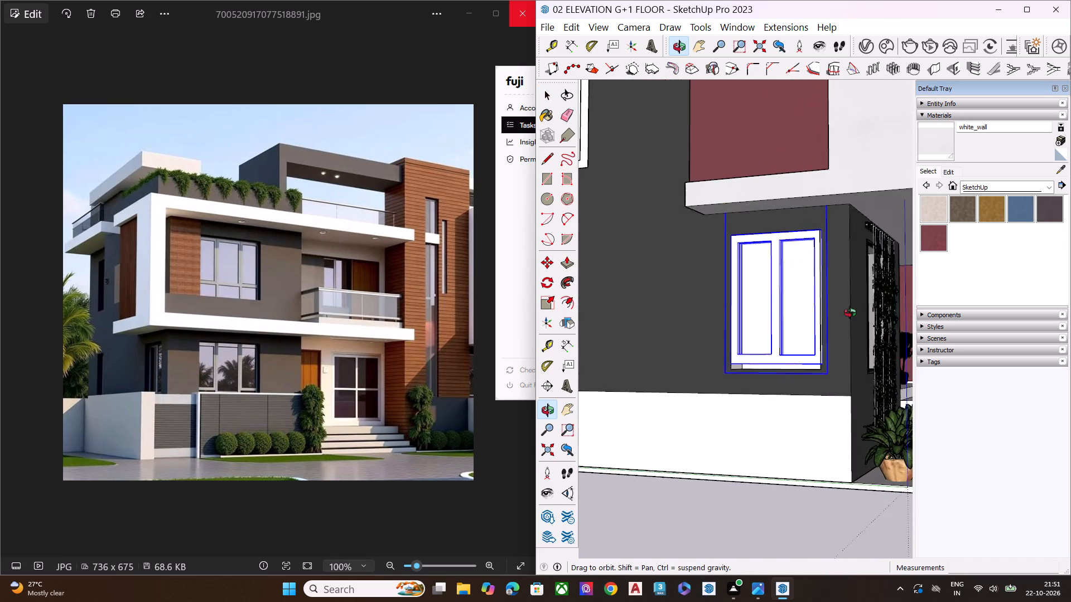
middle_click_drag(850, 313, 865, 282)
scroll(847, 312, "up", 9)
key("s")
scroll(808, 344, "up", 1)
scroll(807, 344, "down", 1)
scroll(807, 344, "up", 7)
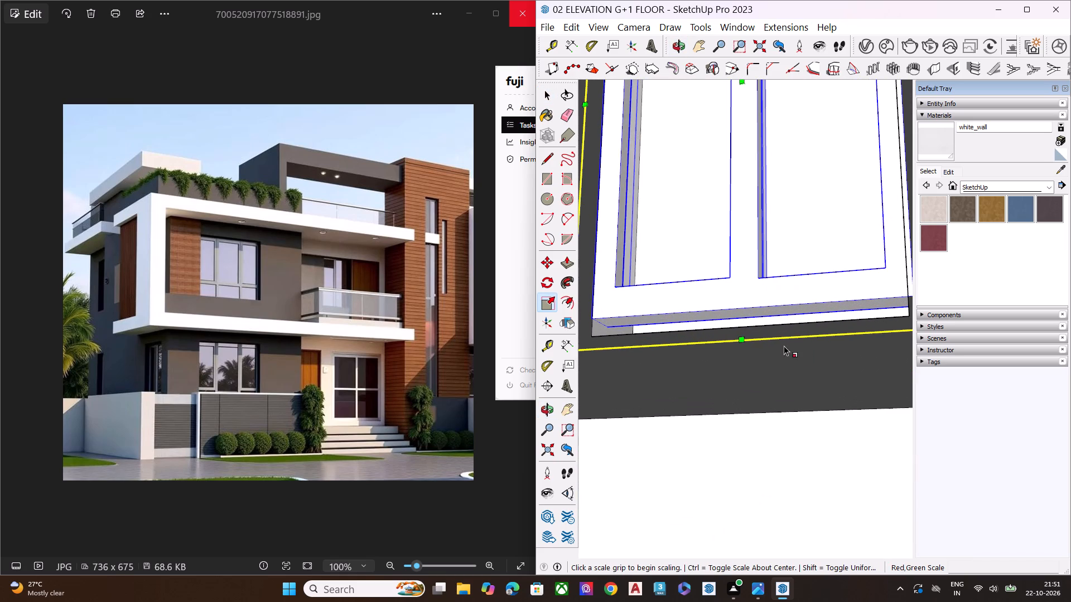
middle_click_drag(766, 355, 763, 388)
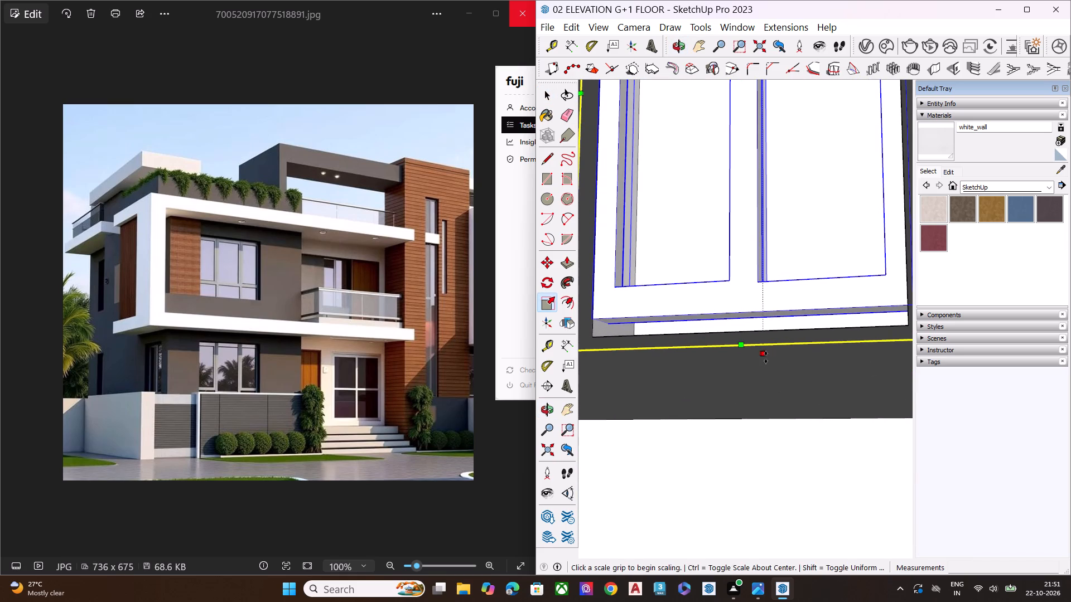
left_click(766, 357)
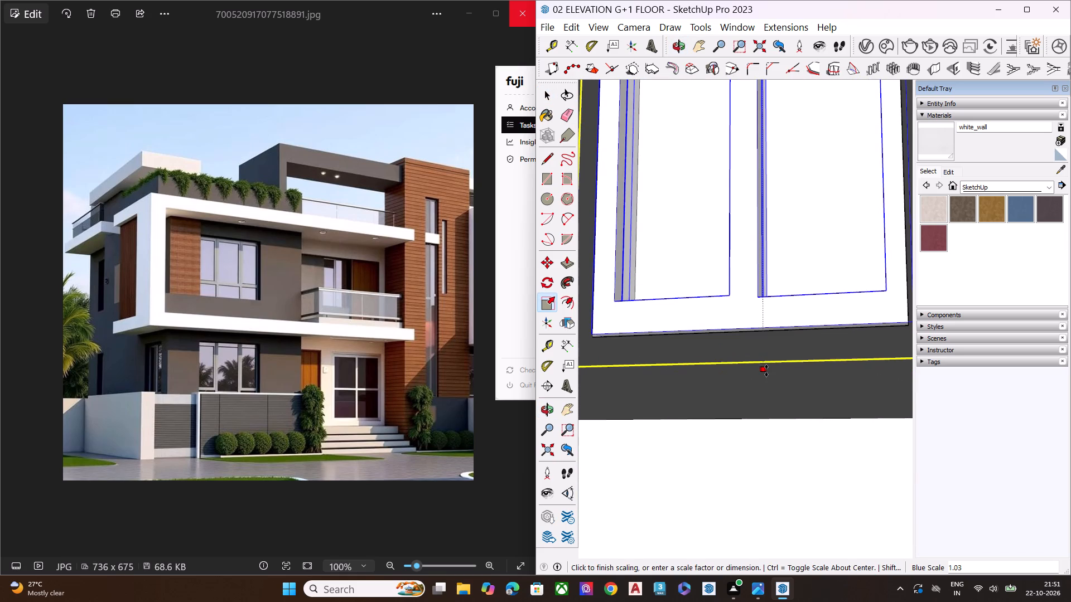
left_click(766, 371)
key("space")
scroll(751, 313, "down", 2)
scroll(751, 313, "up", 1)
scroll(751, 313, "down", 9)
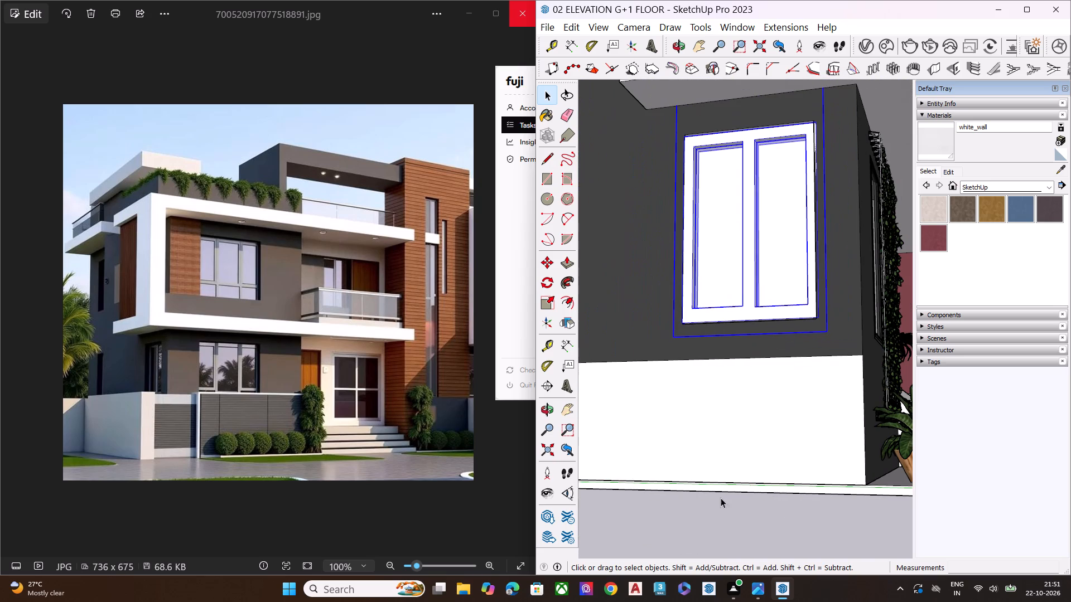
left_click(718, 503)
Examine the side wall's windows and the whole front elevation with its balcony and ground-floor trellises.
middle_click_drag(758, 234, 780, 328)
key("space")
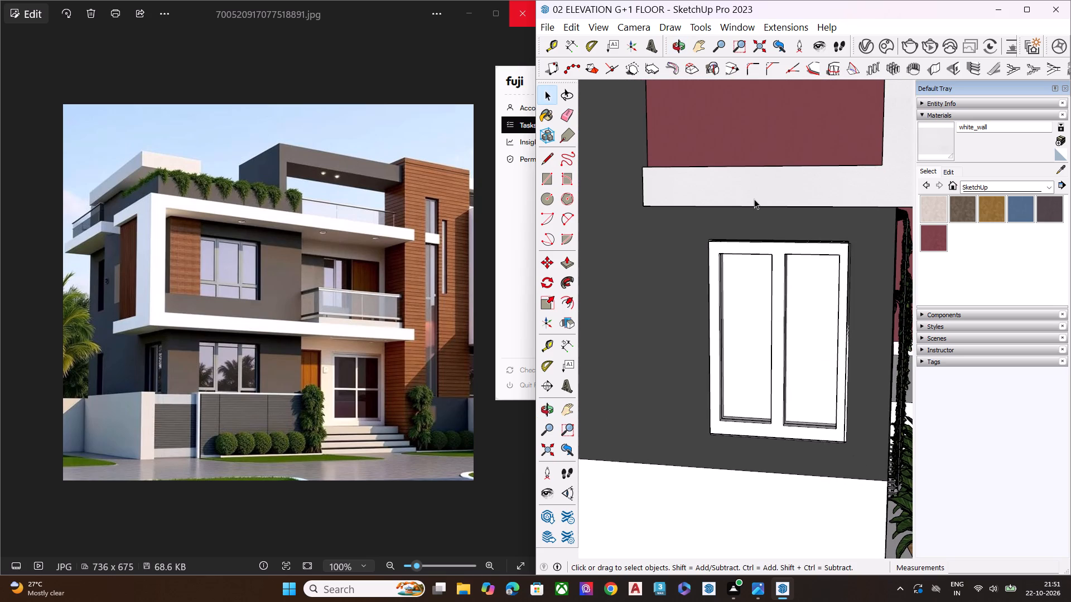
scroll(754, 199, "down", 4)
scroll(754, 199, "up", 2)
scroll(754, 199, "down", 4)
scroll(754, 199, "up", 1)
scroll(754, 199, "down", 11)
scroll(754, 199, "down", 10)
scroll(703, 221, "down", 3)
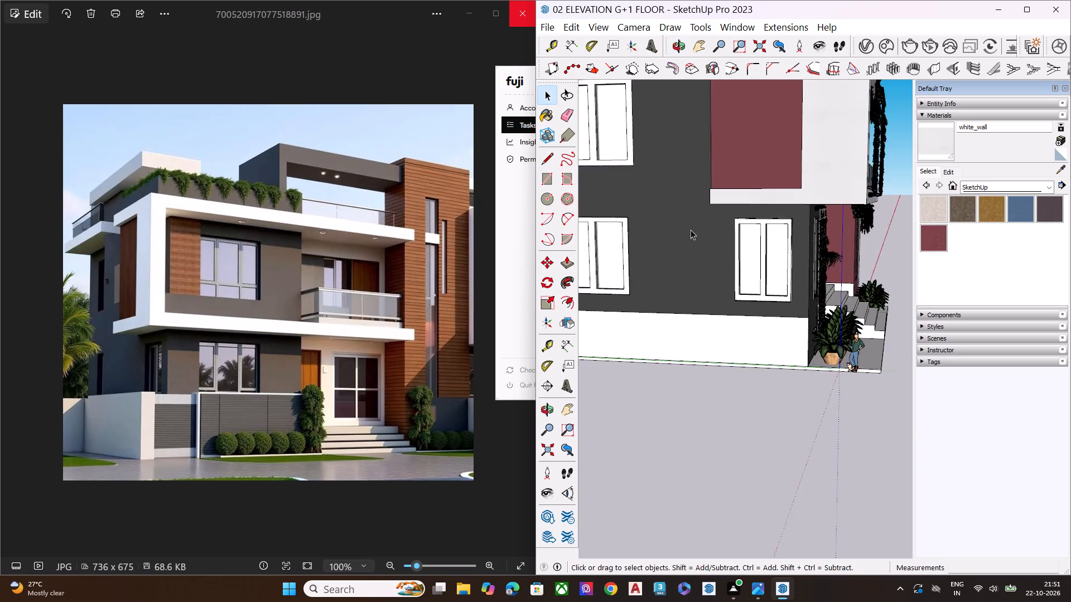
scroll(691, 230, "down", 7)
scroll(693, 235, "up", 1)
scroll(693, 235, "down", 4)
left_click(848, 218)
middle_click_drag(827, 223, 805, 259)
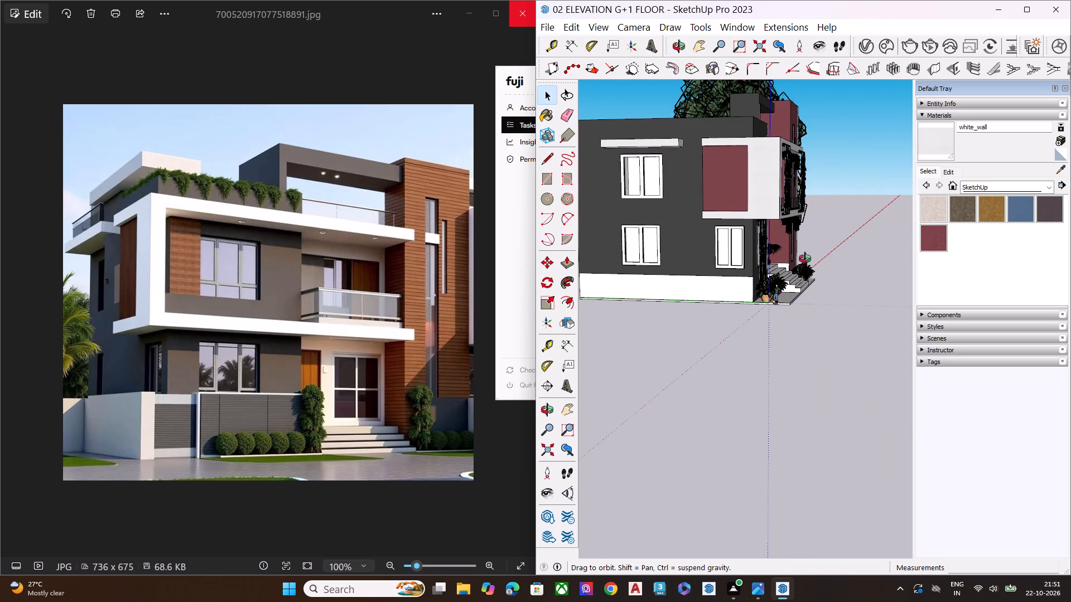
middle_click_drag(805, 259, 546, 299)
middle_click_drag(879, 295, 825, 258)
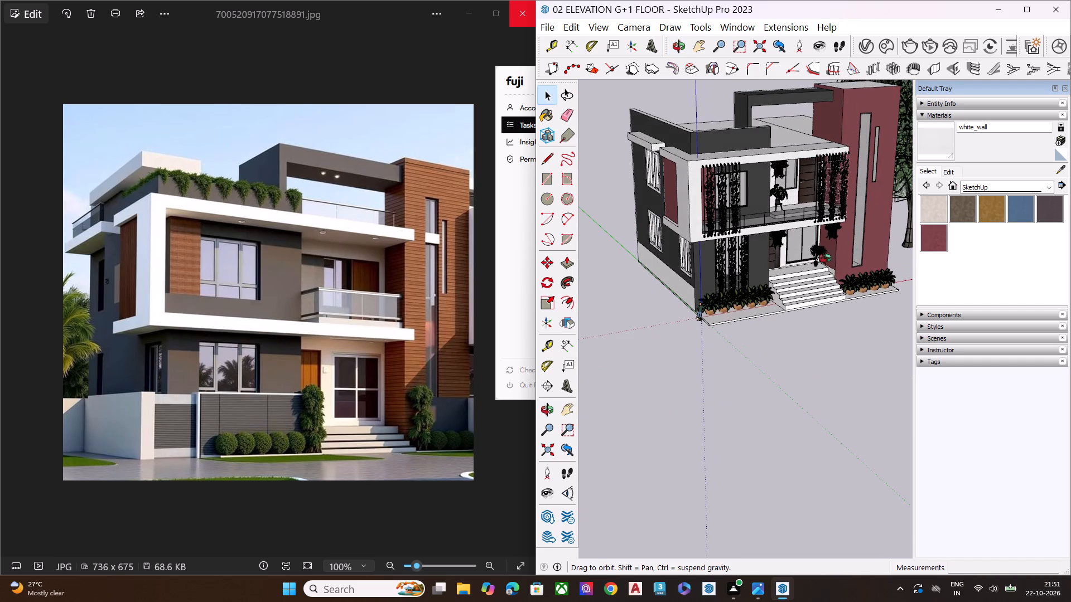
middle_click_drag(825, 258, 724, 205)
scroll(818, 137, "up", 1)
scroll(843, 130, "down", 3)
scroll(845, 129, "up", 11)
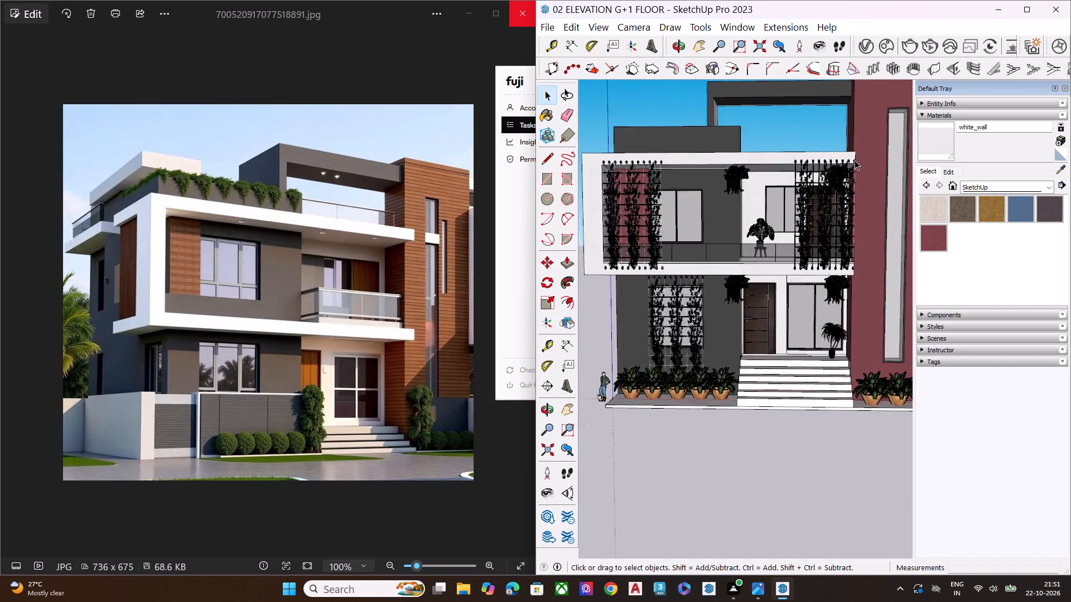
scroll(855, 160, "up", 2)
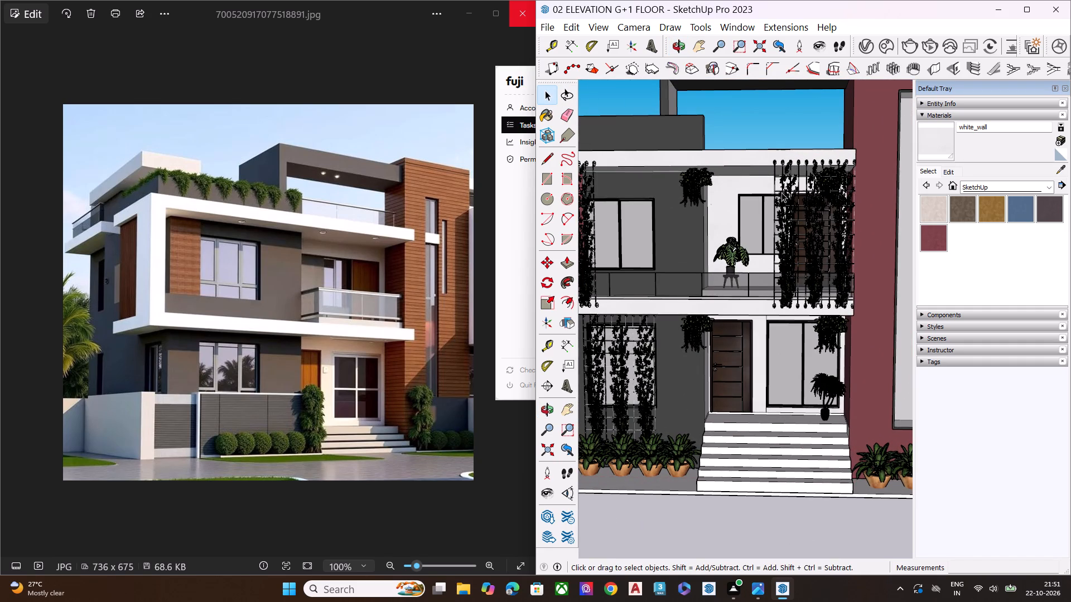
scroll(792, 200, "down", 2)
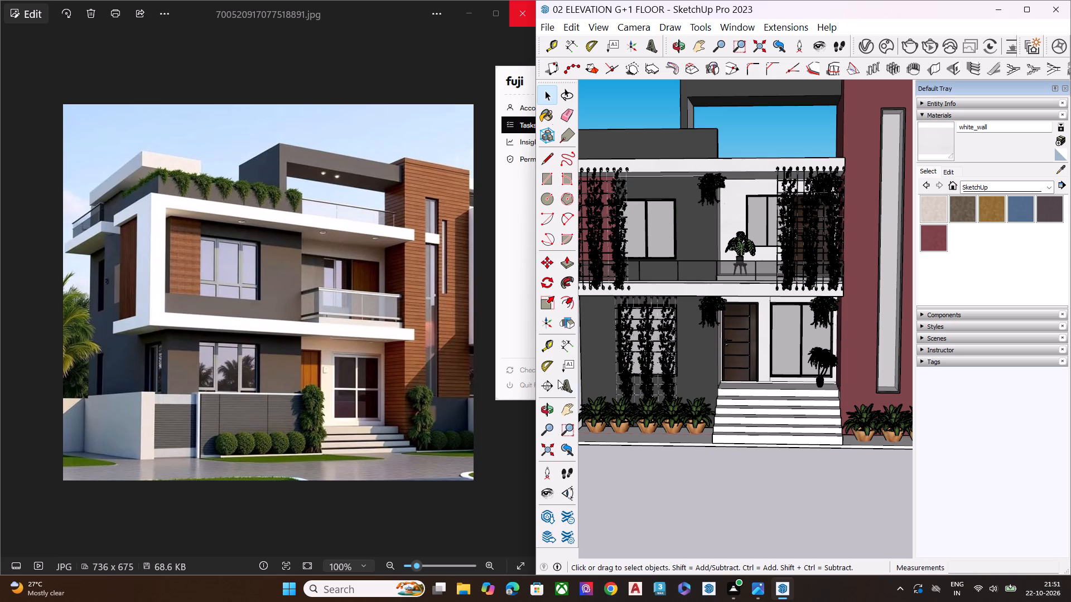
Switch to Chrome, search for 3d warehouse and open the 3D Warehouse website.
left_click(611, 589)
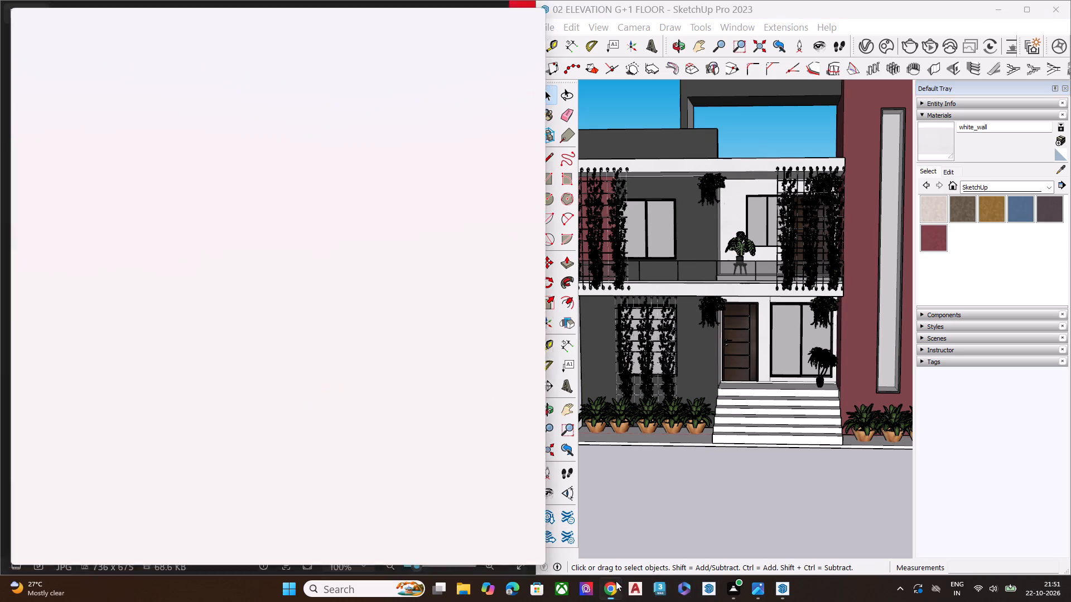
left_click(275, 299)
left_click(232, 343)
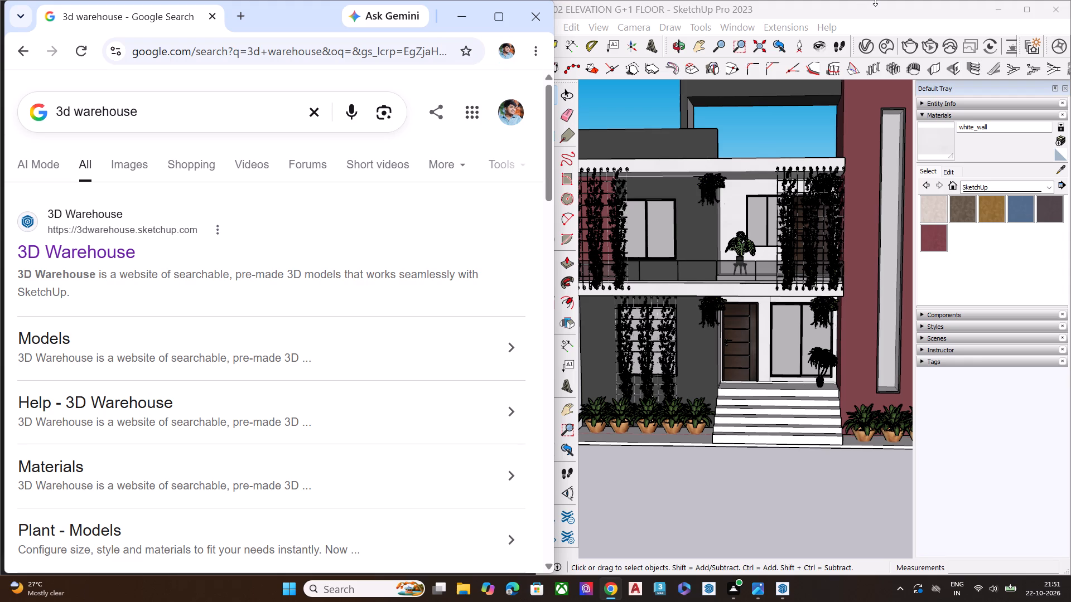
left_click(124, 253)
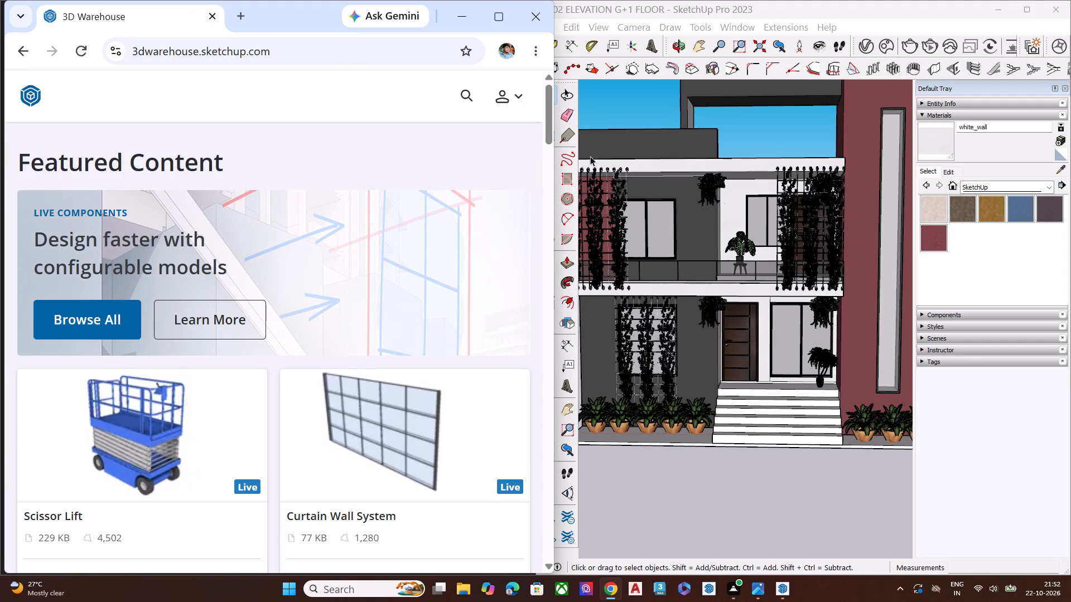
Search 3D Warehouse for PLANTS.
left_click(466, 93)
left_click(334, 115)
left_click(340, 101)
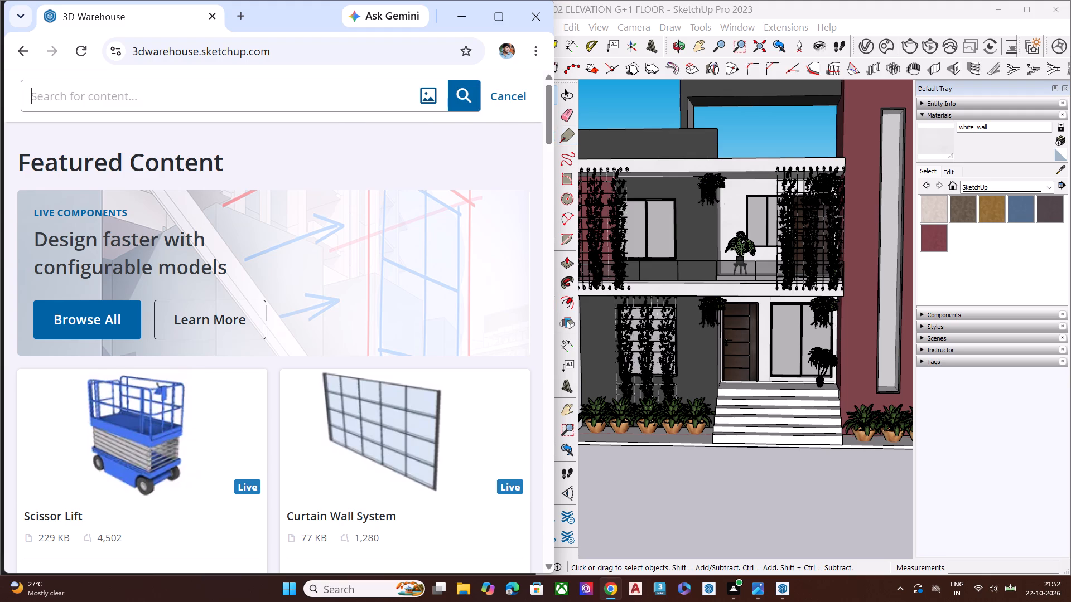
type("PLANTS")
key("Return")
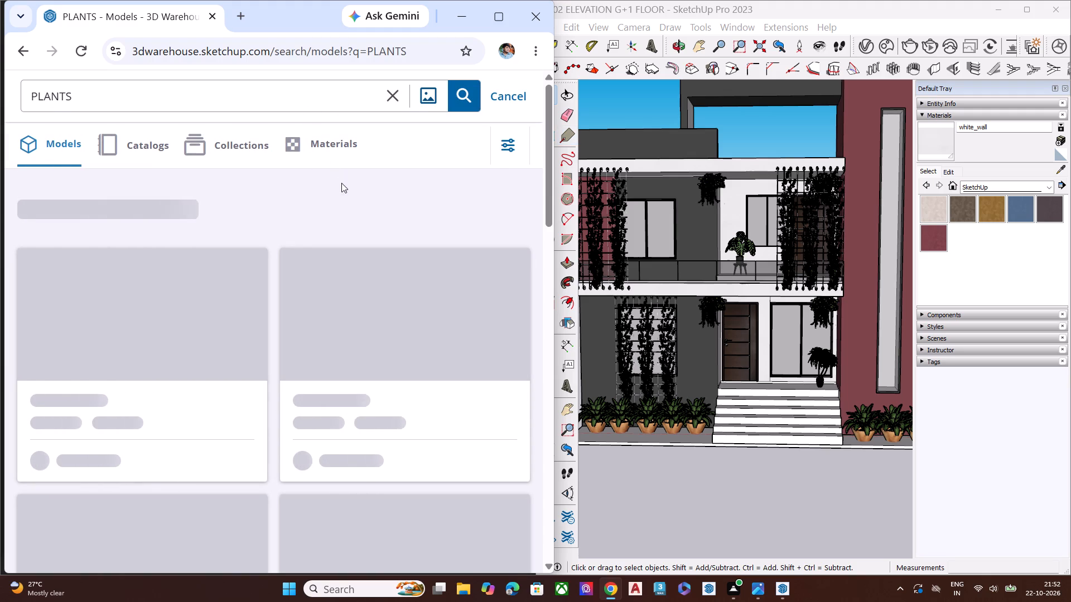
Find the 14 MB PLANT model with greenery hanging from a suspended wooden rack and download it as a SketchUp file.
scroll(374, 297, "down", 4)
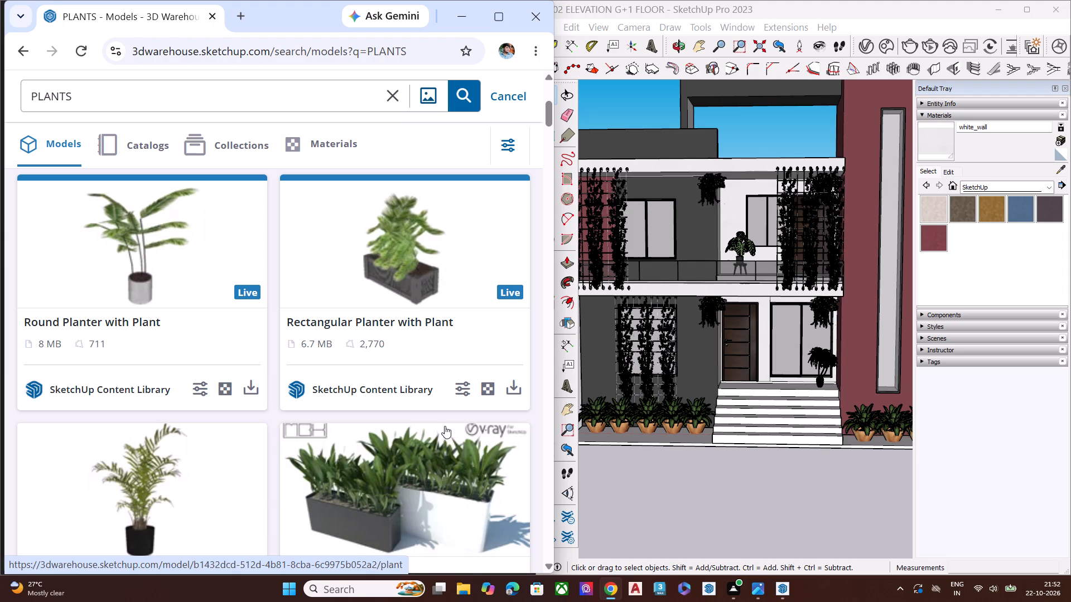
scroll(420, 417, "down", 1)
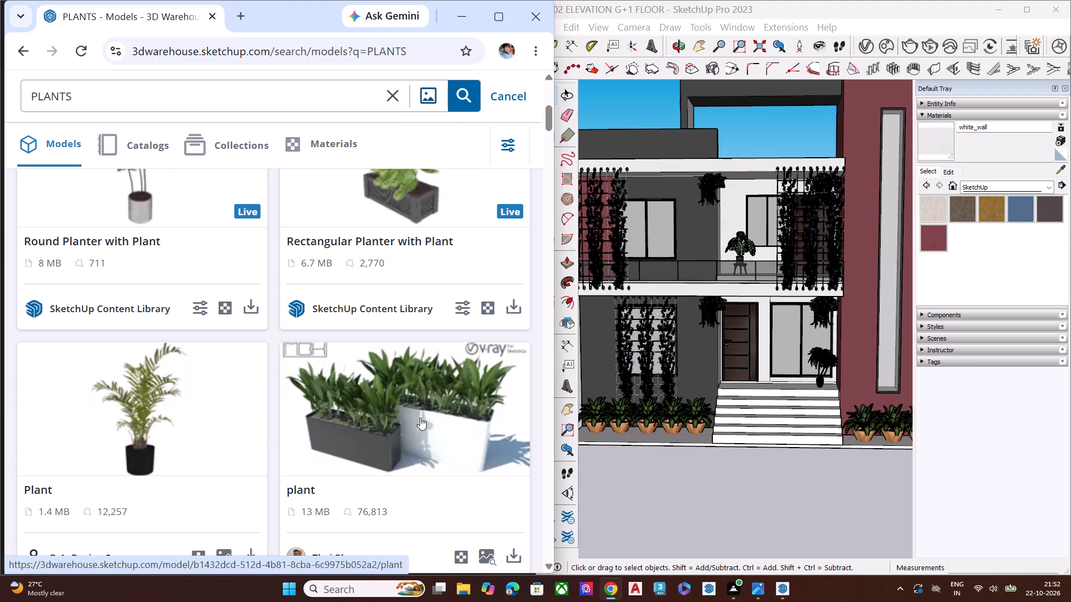
scroll(418, 417, "down", 7)
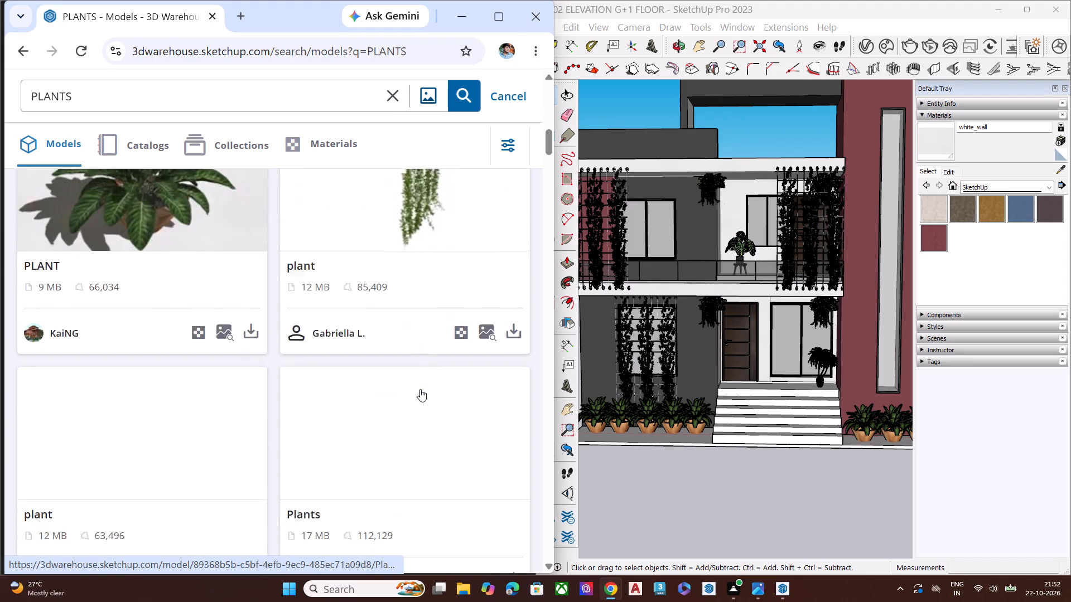
scroll(414, 391, "down", 3)
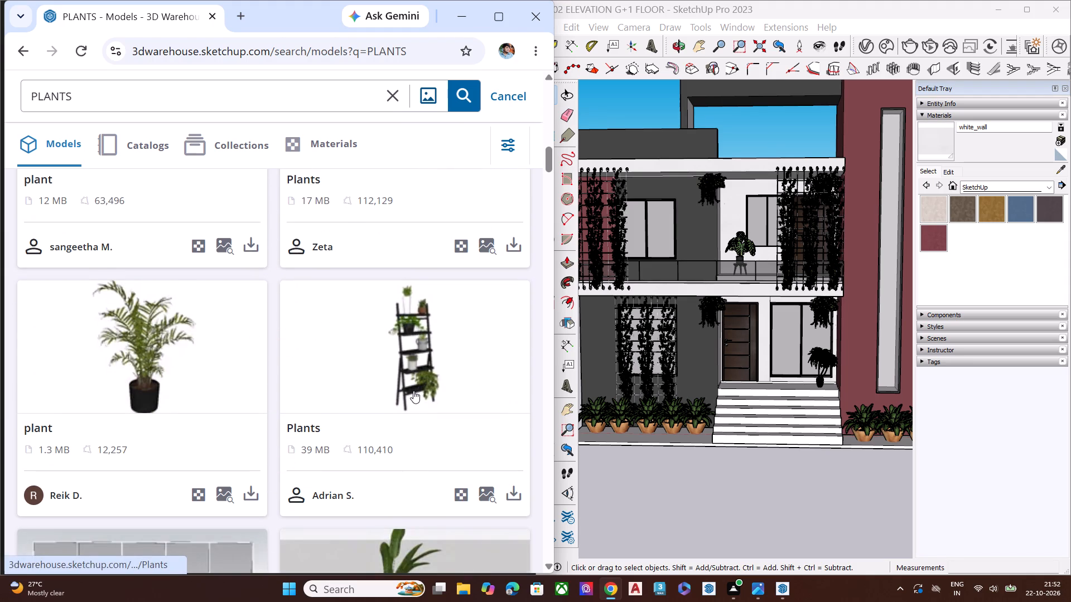
scroll(413, 391, "down", 5)
scroll(413, 391, "up", 1)
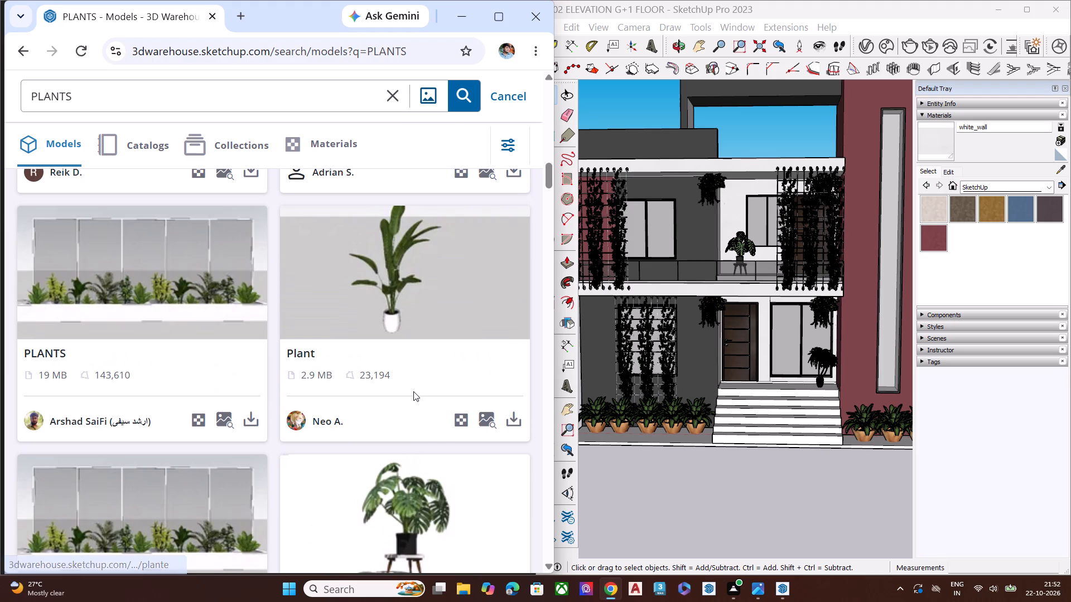
scroll(413, 391, "down", 3)
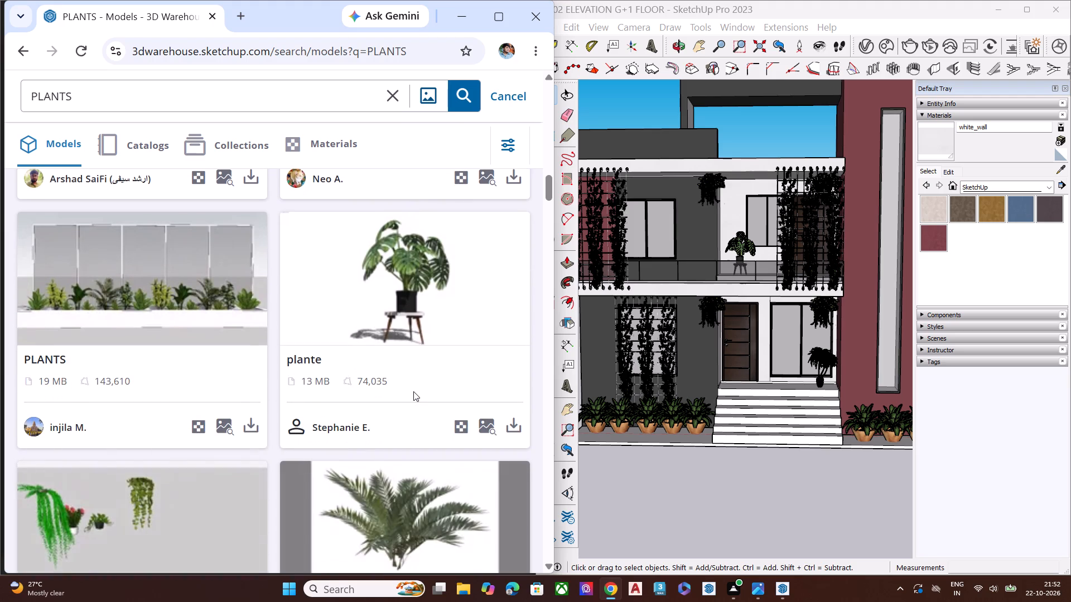
scroll(413, 391, "down", 5)
scroll(414, 399, "up", 2)
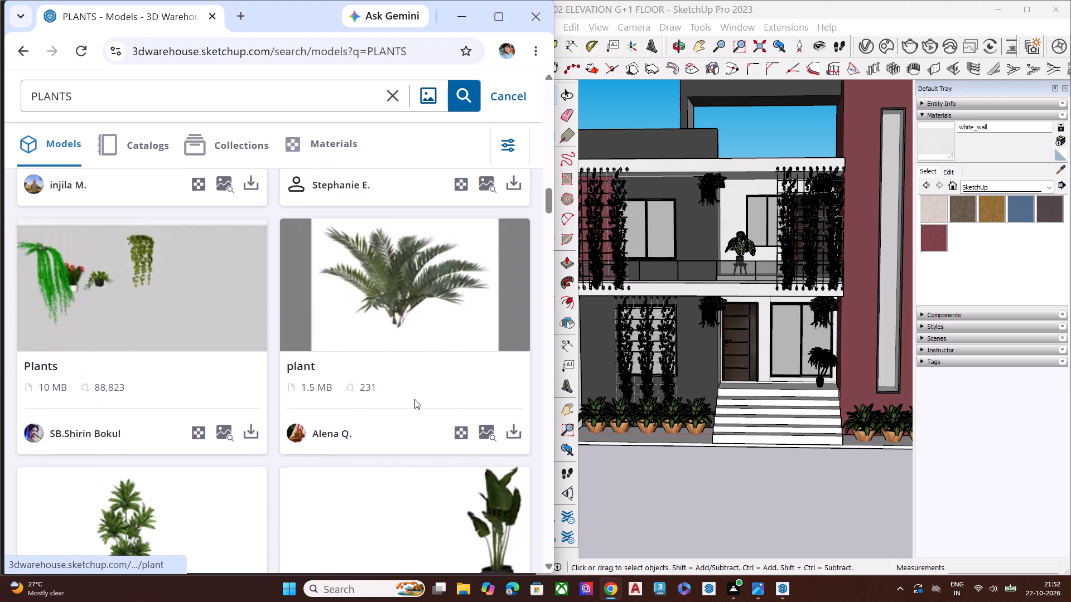
scroll(414, 399, "down", 8)
scroll(467, 404, "down", 3)
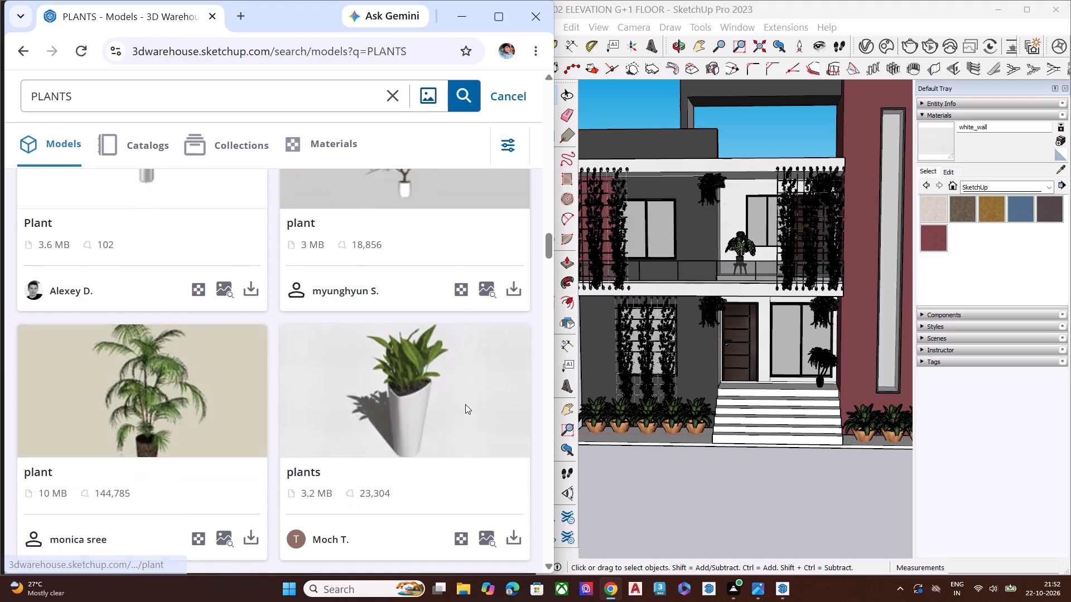
scroll(464, 411, "down", 12)
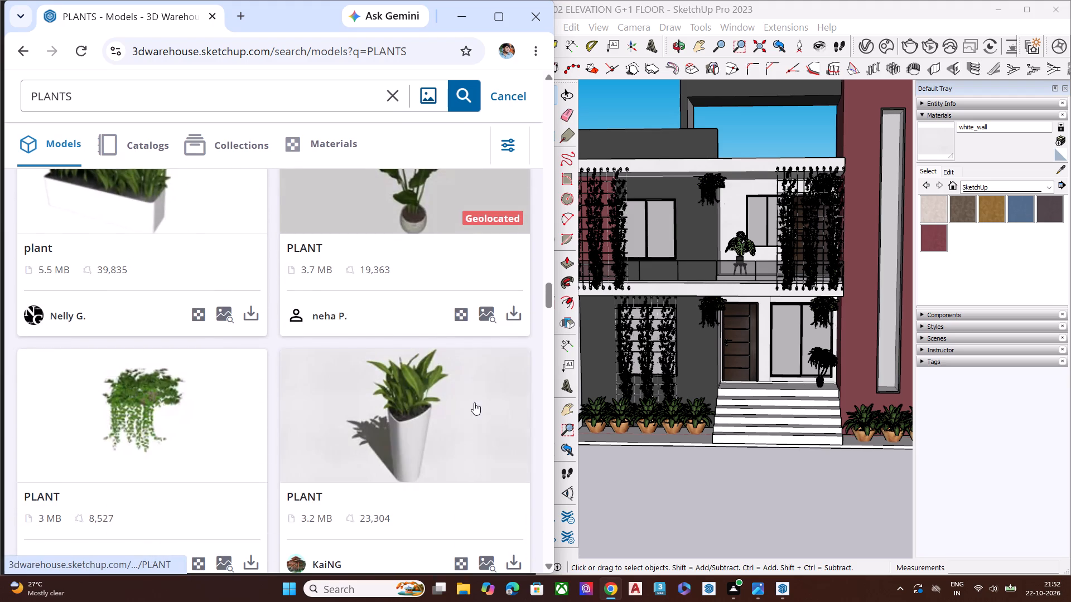
scroll(470, 405, "down", 5)
scroll(401, 410, "down", 3)
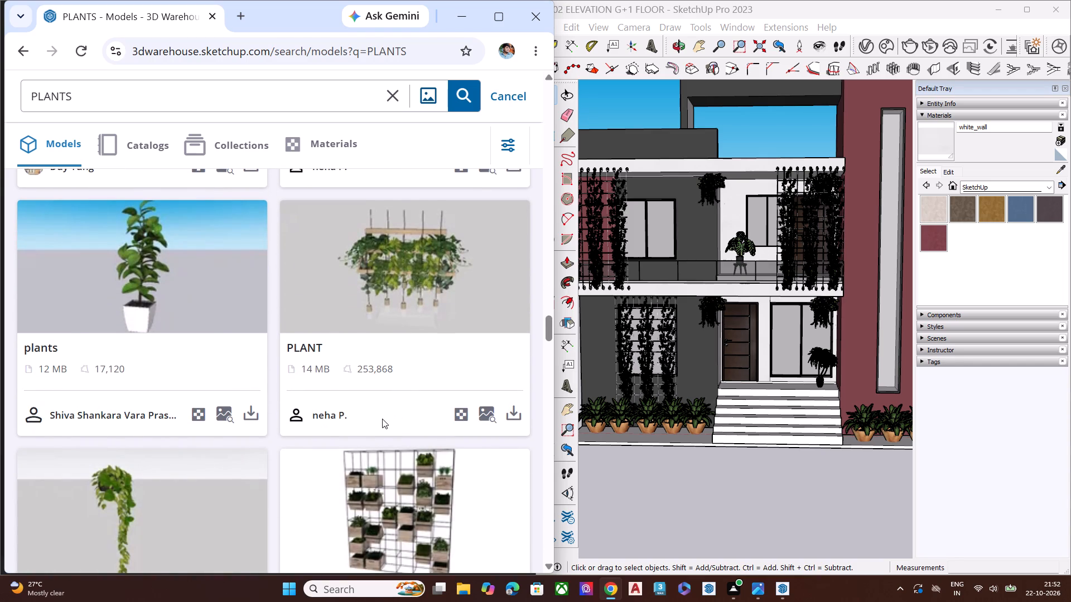
left_click(512, 415)
left_click(437, 444)
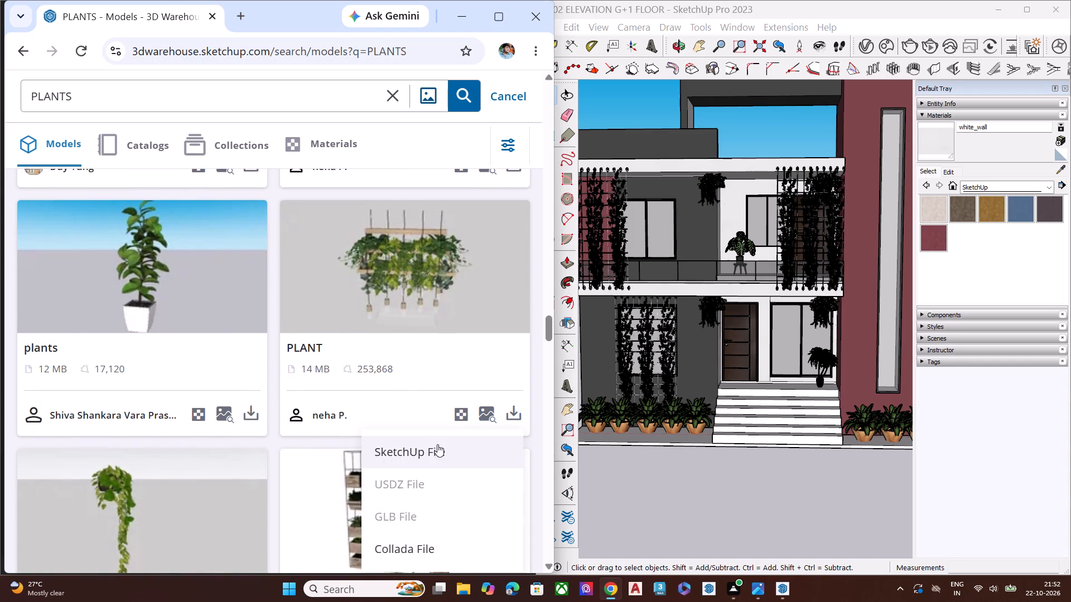
Browse the rest of the loaded plant results for other models that suit the elevation.
scroll(408, 368, "down", 7)
scroll(412, 399, "up", 2)
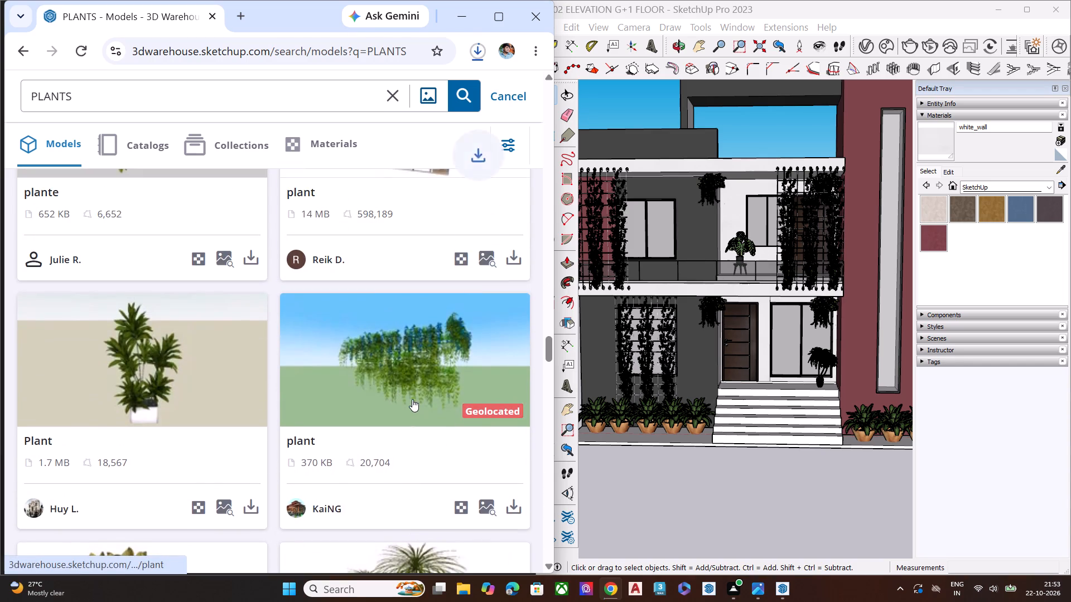
scroll(412, 399, "down", 9)
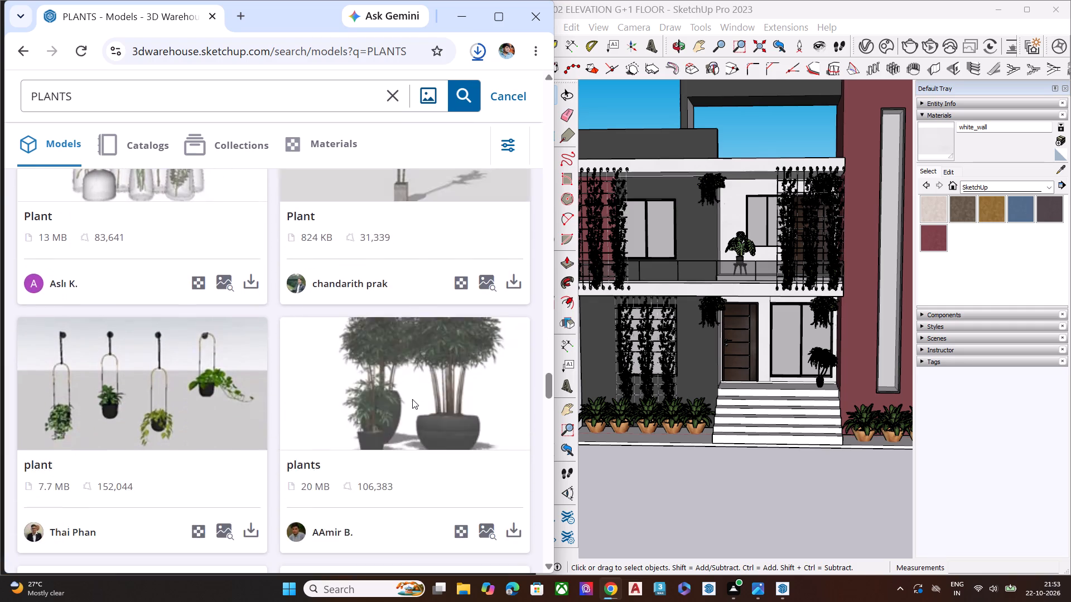
scroll(412, 399, "down", 8)
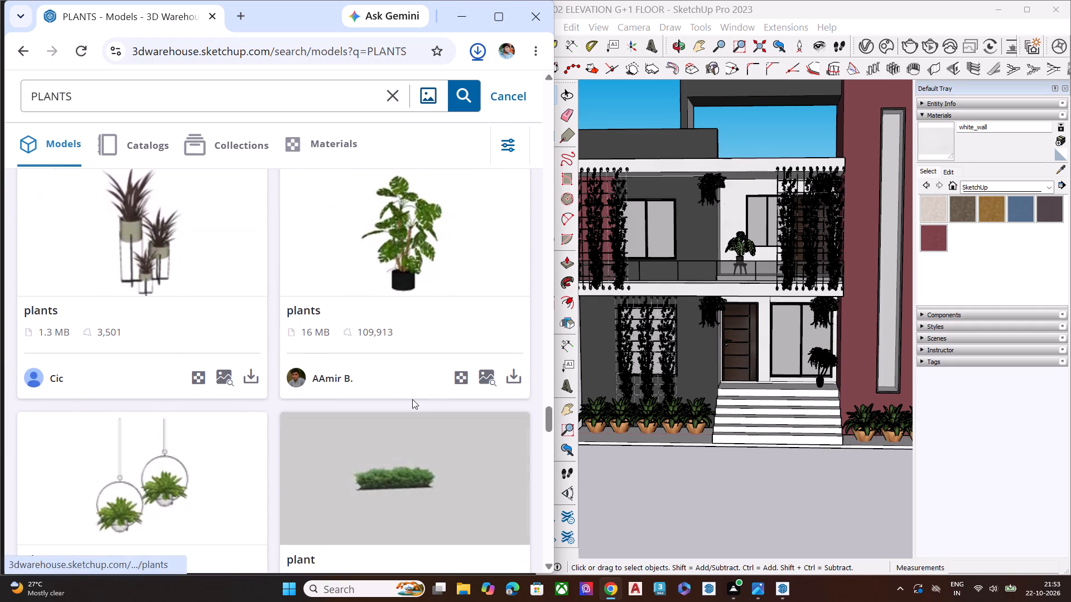
scroll(412, 399, "down", 11)
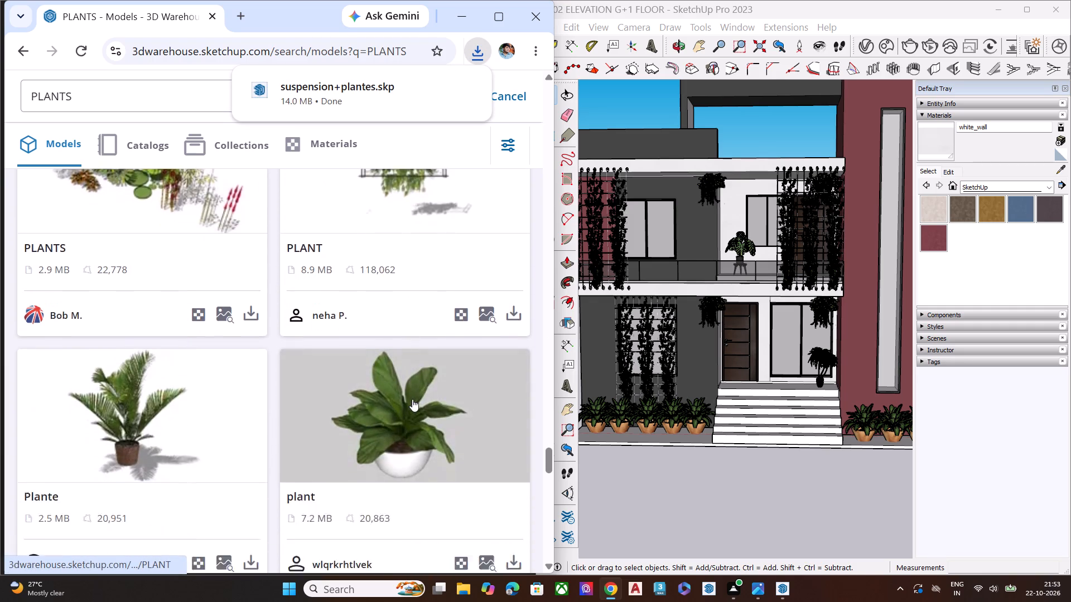
scroll(412, 399, "down", 1)
scroll(412, 399, "up", 3)
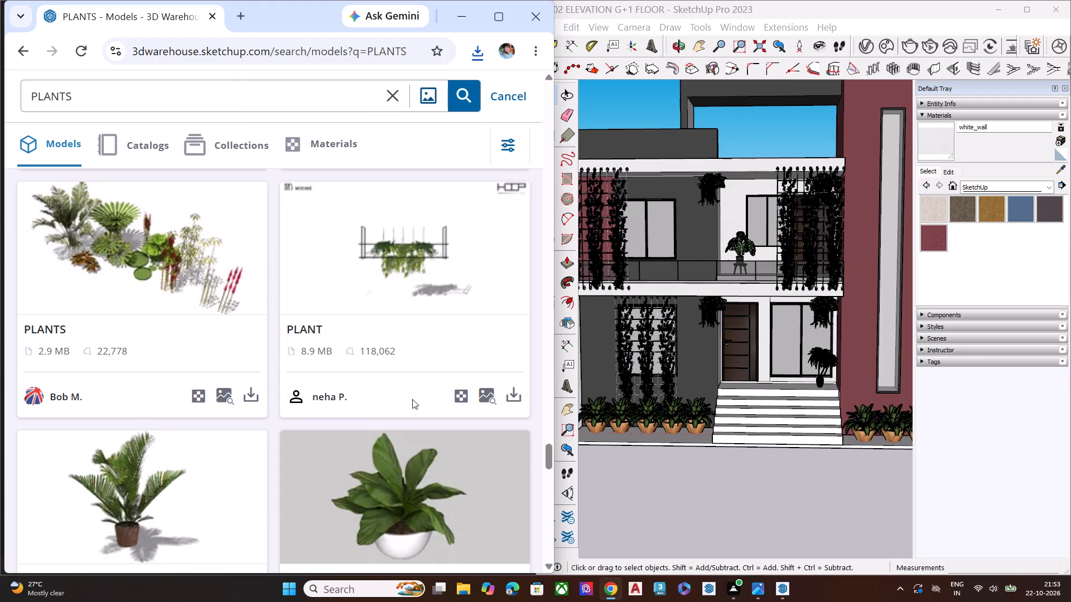
scroll(412, 399, "down", 7)
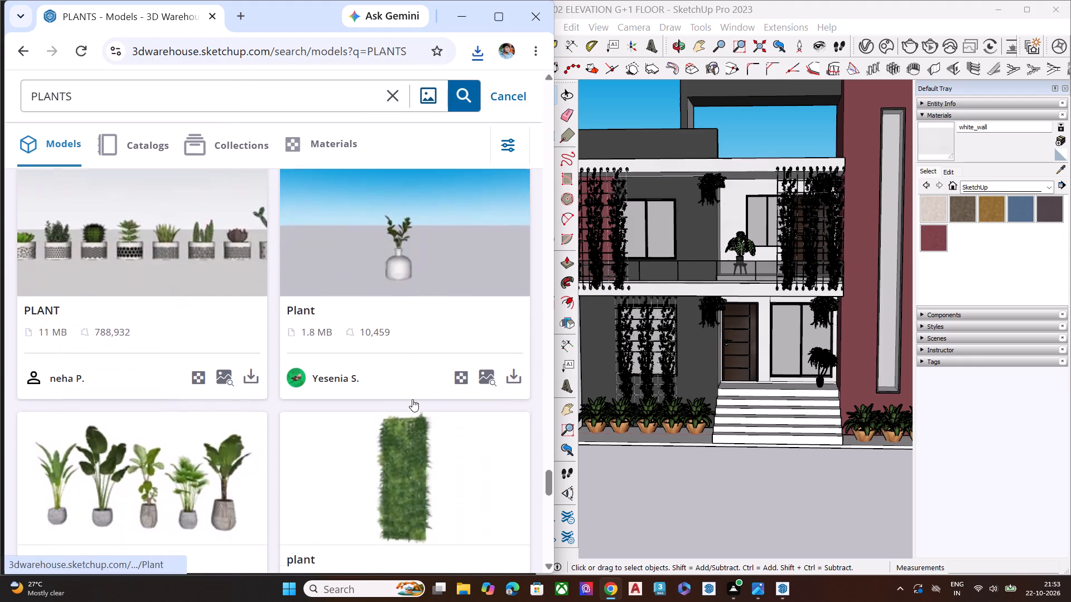
scroll(412, 399, "down", 10)
scroll(412, 399, "up", 1)
scroll(412, 399, "down", 1)
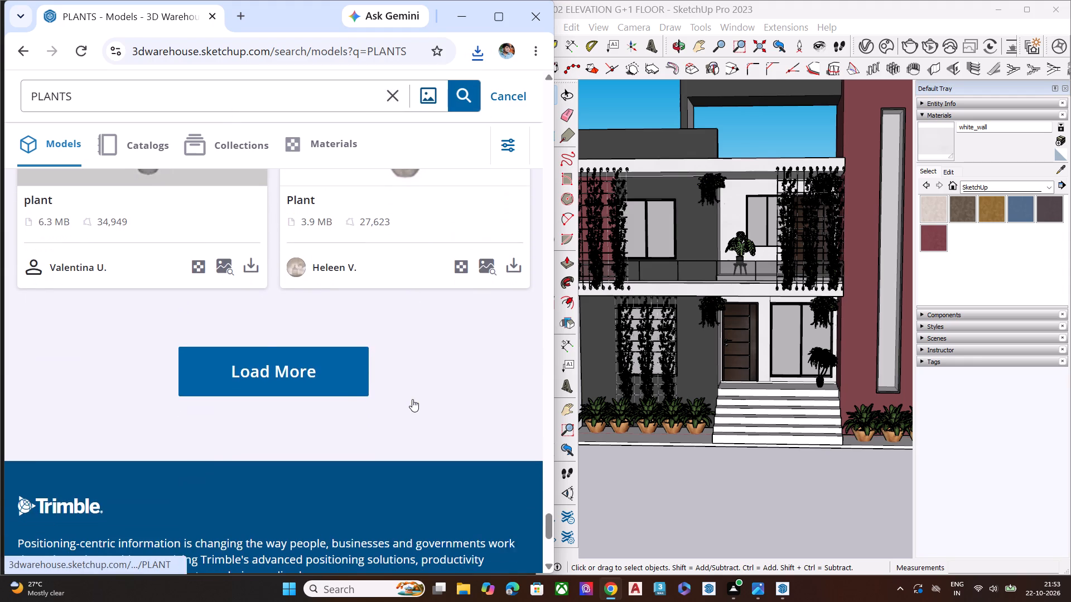
Load more PLANTS results and look through them for hanging, climbing or potted plant models that suit the elevation.
left_click(332, 382)
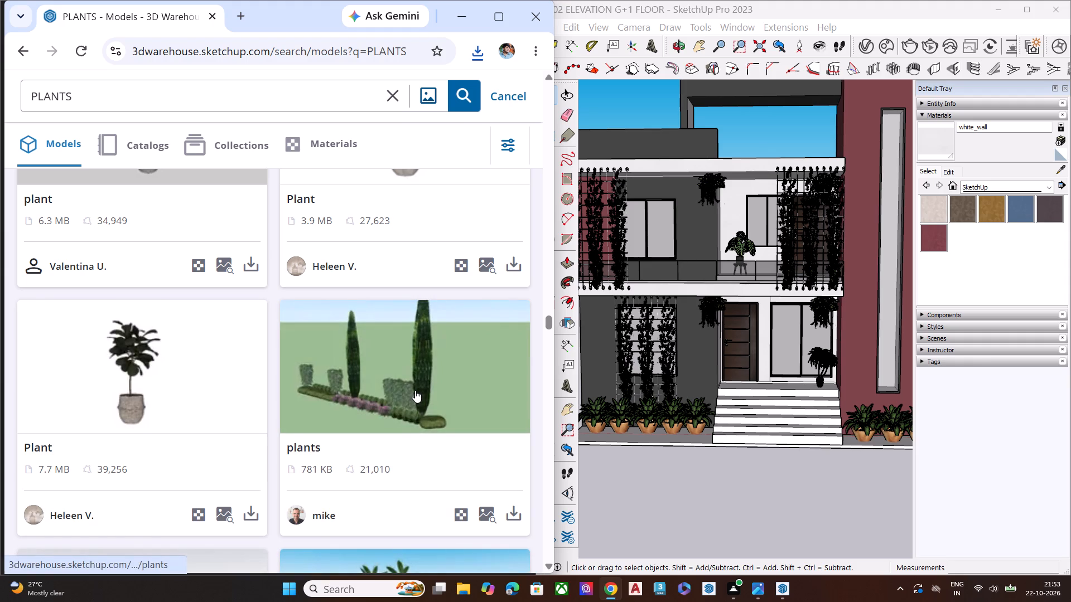
scroll(415, 390, "down", 1)
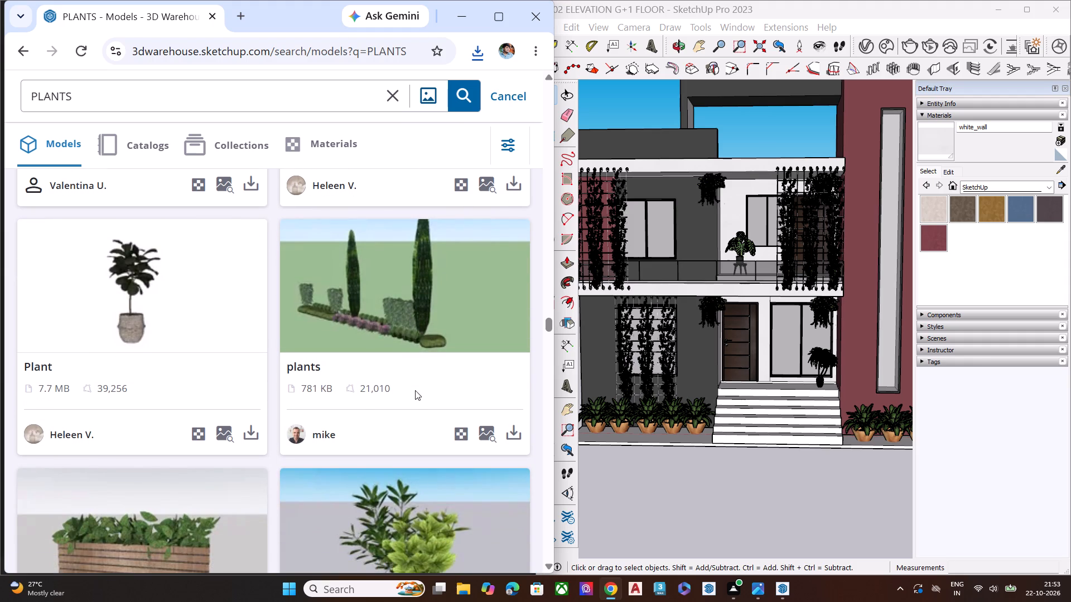
scroll(415, 390, "down", 3)
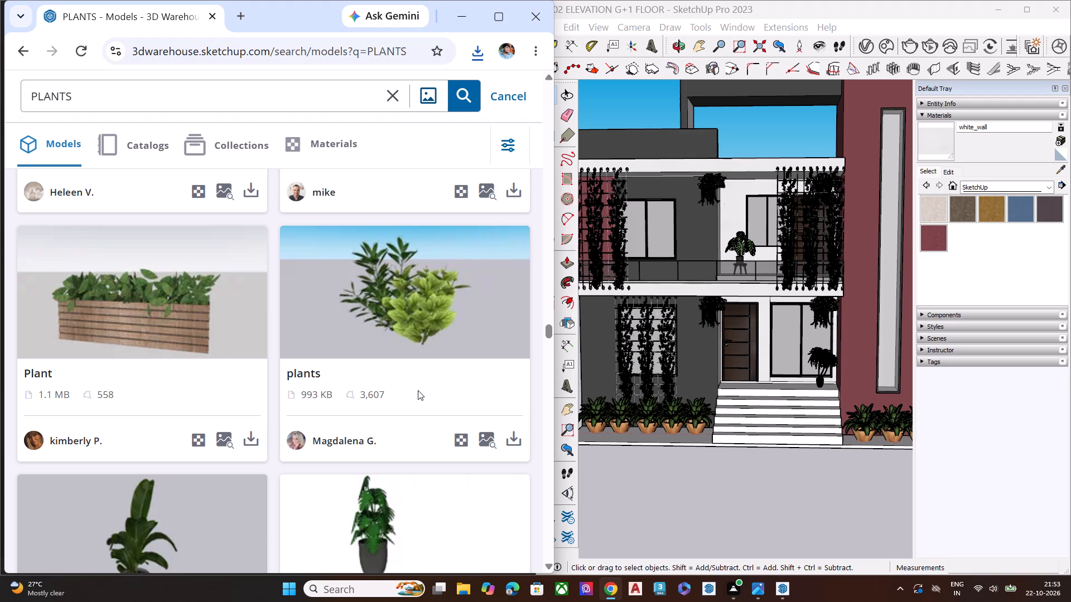
scroll(344, 403, "down", 5)
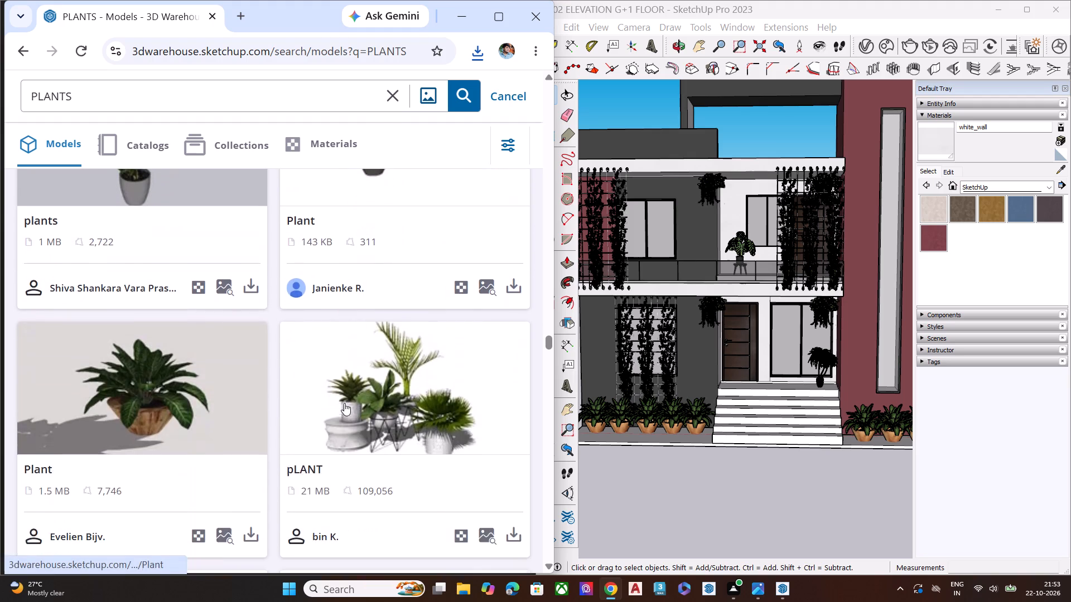
scroll(344, 403, "down", 3)
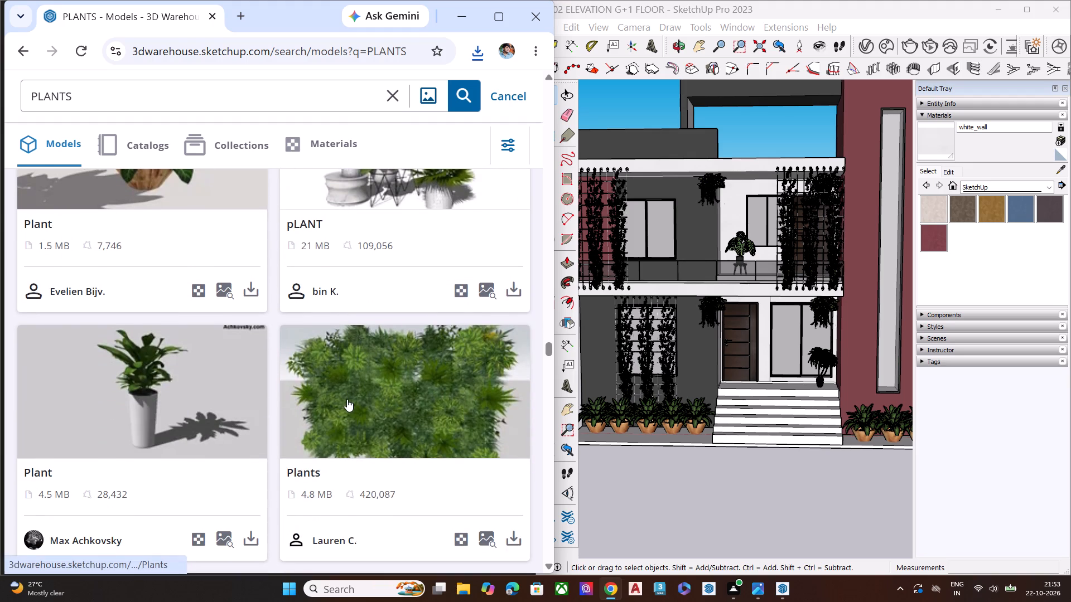
scroll(347, 399, "down", 6)
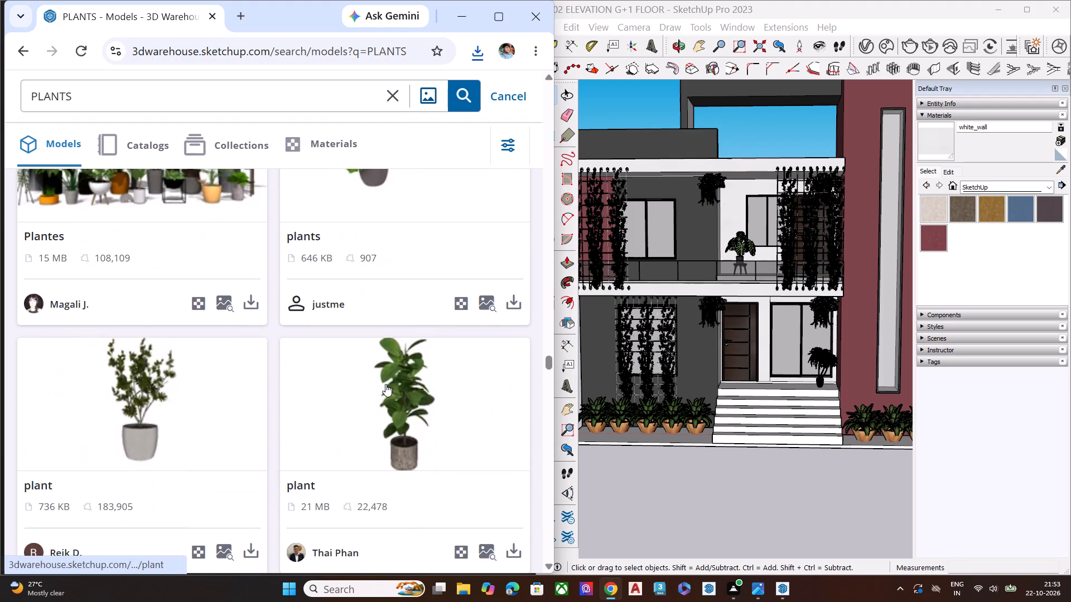
scroll(385, 384, "down", 8)
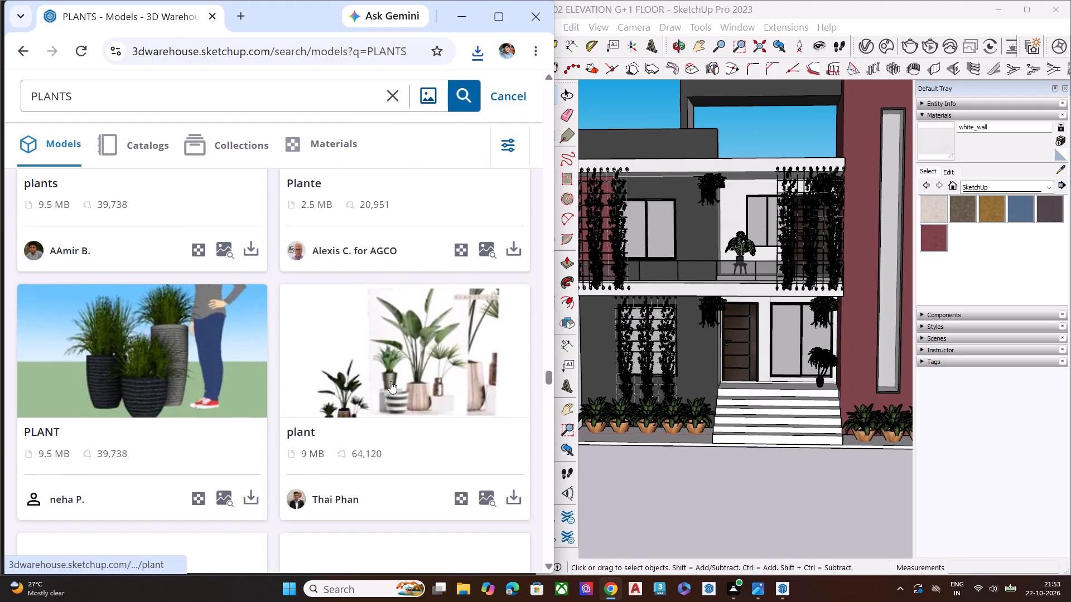
scroll(350, 349, "down", 3)
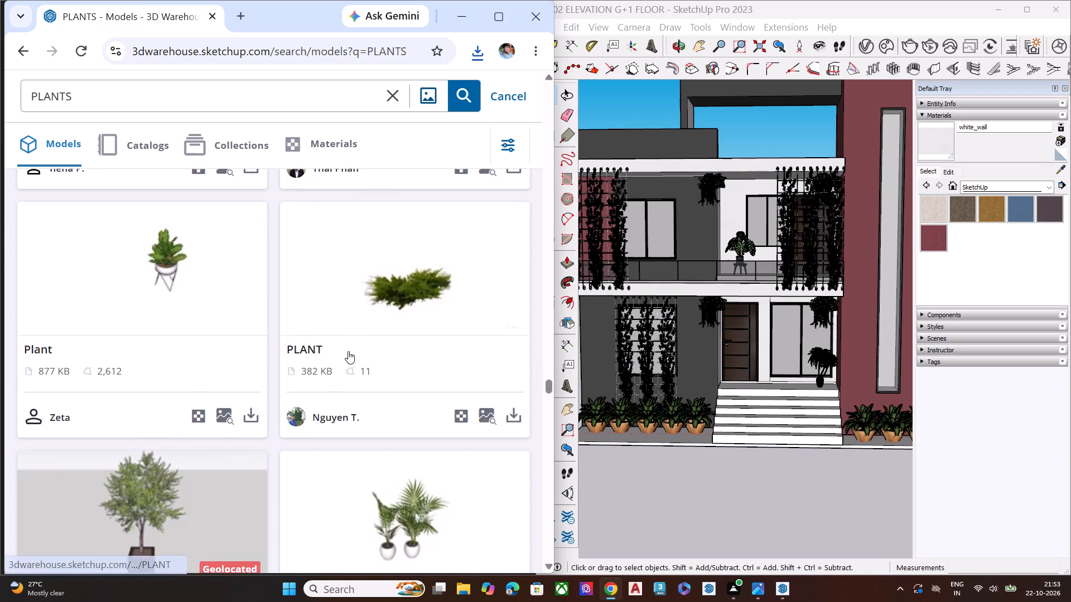
scroll(348, 351, "down", 8)
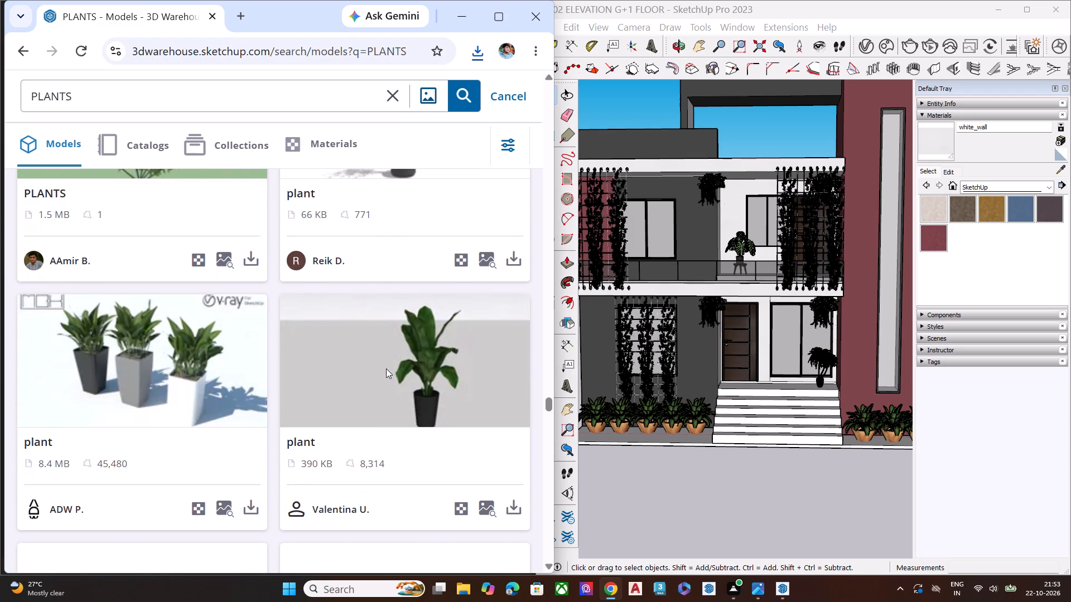
scroll(386, 368, "down", 5)
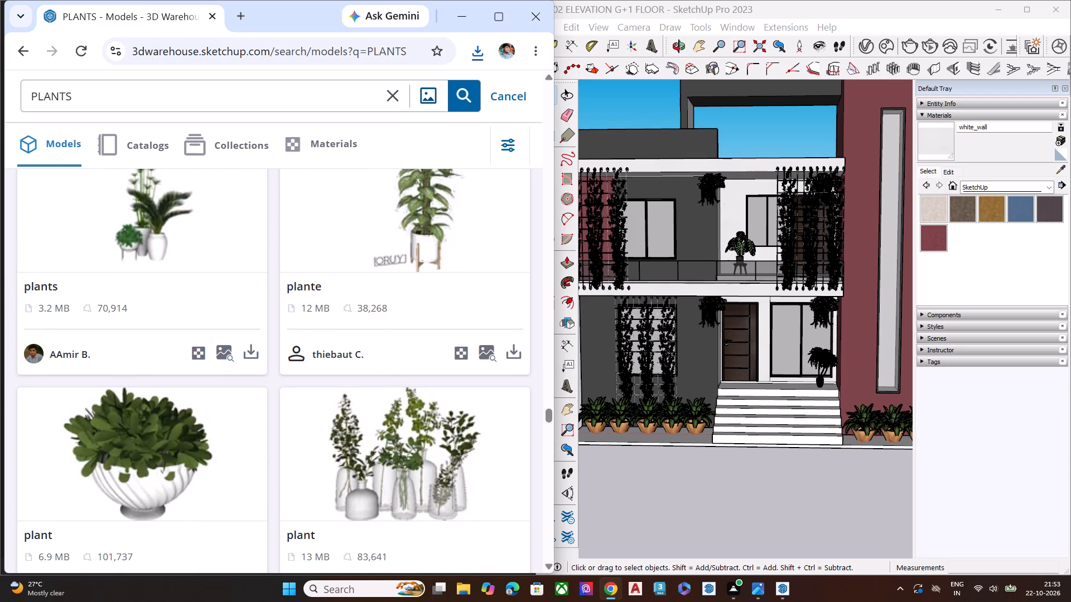
scroll(359, 349, "down", 3)
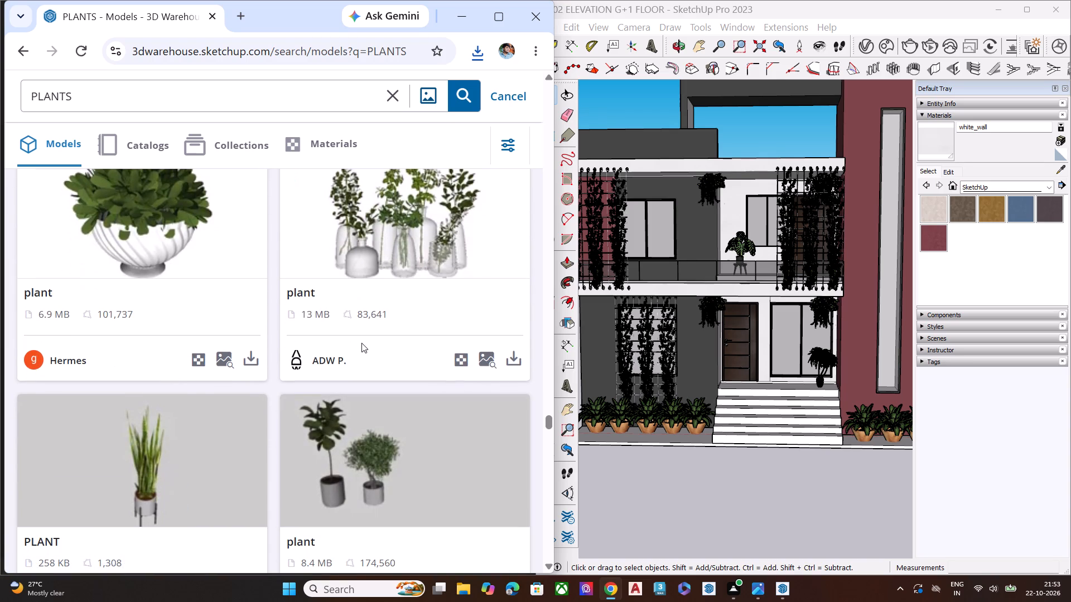
scroll(361, 343, "down", 3)
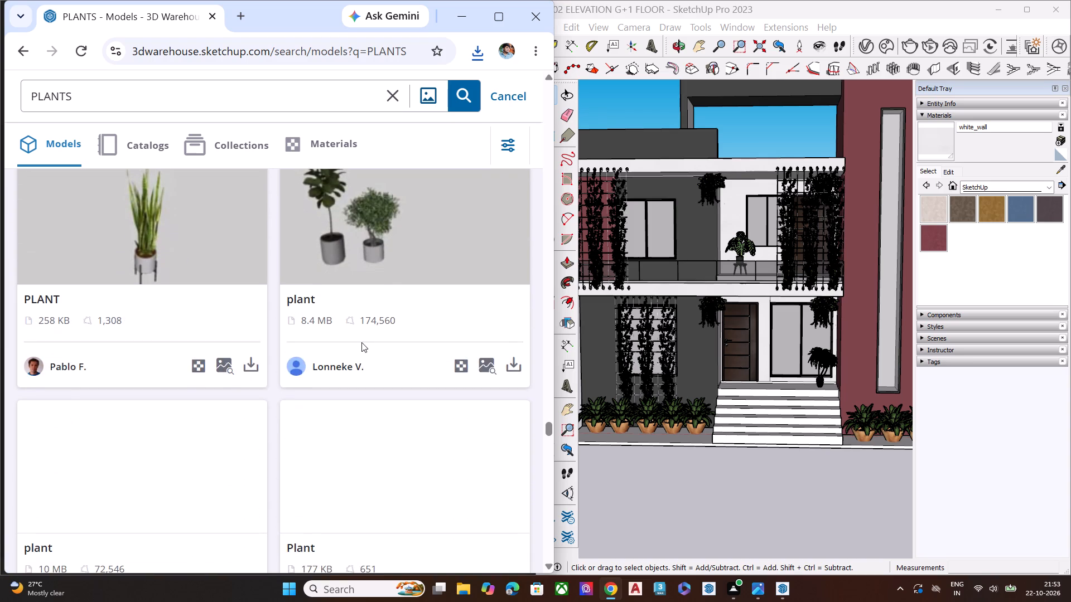
scroll(361, 342, "down", 4)
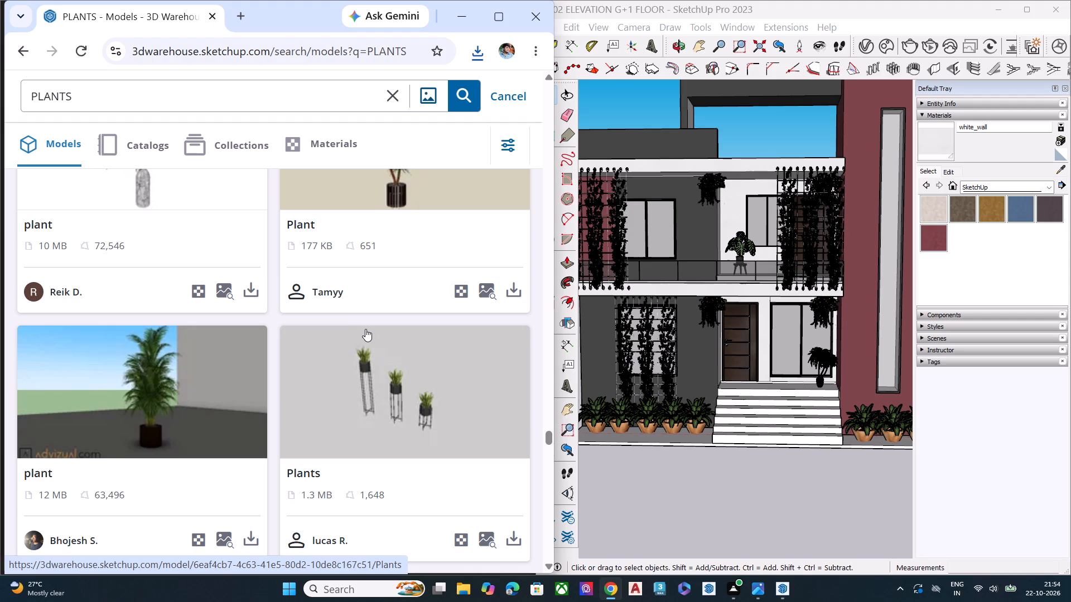
scroll(351, 321, "down", 4)
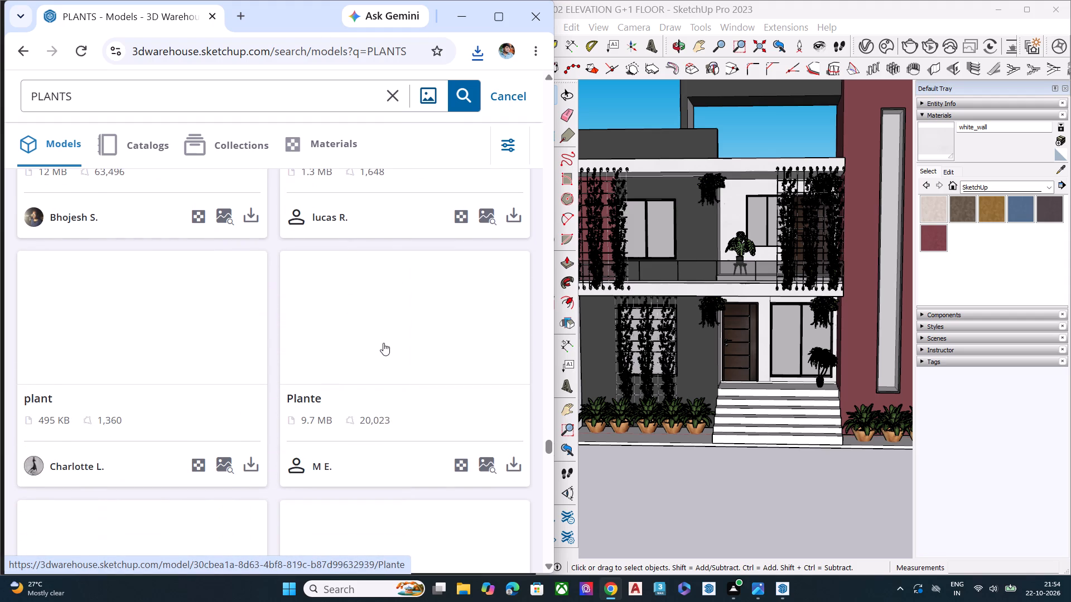
scroll(387, 344, "down", 4)
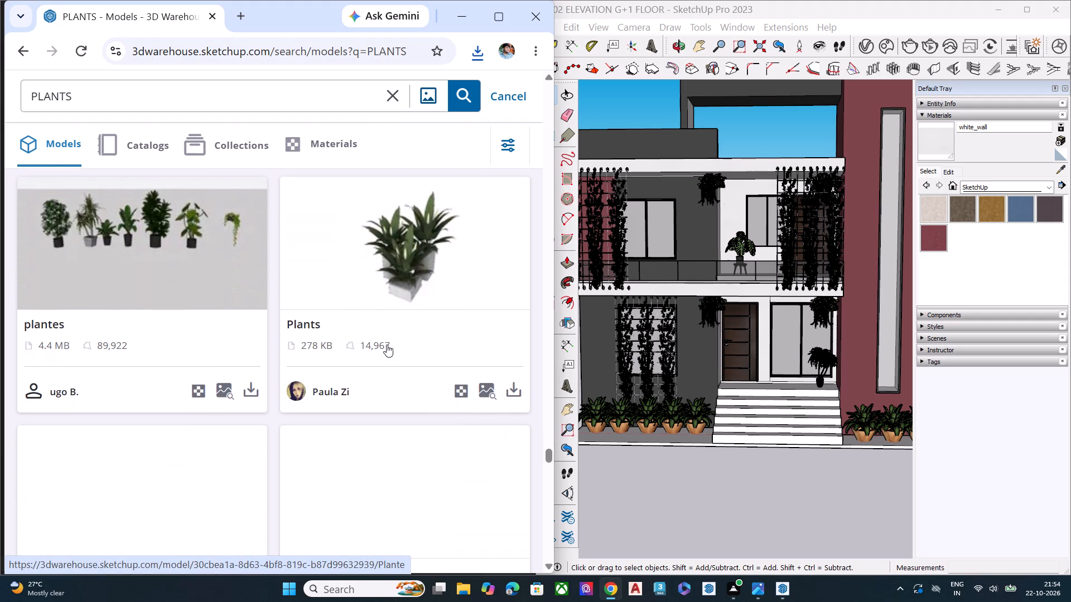
scroll(387, 344, "down", 1)
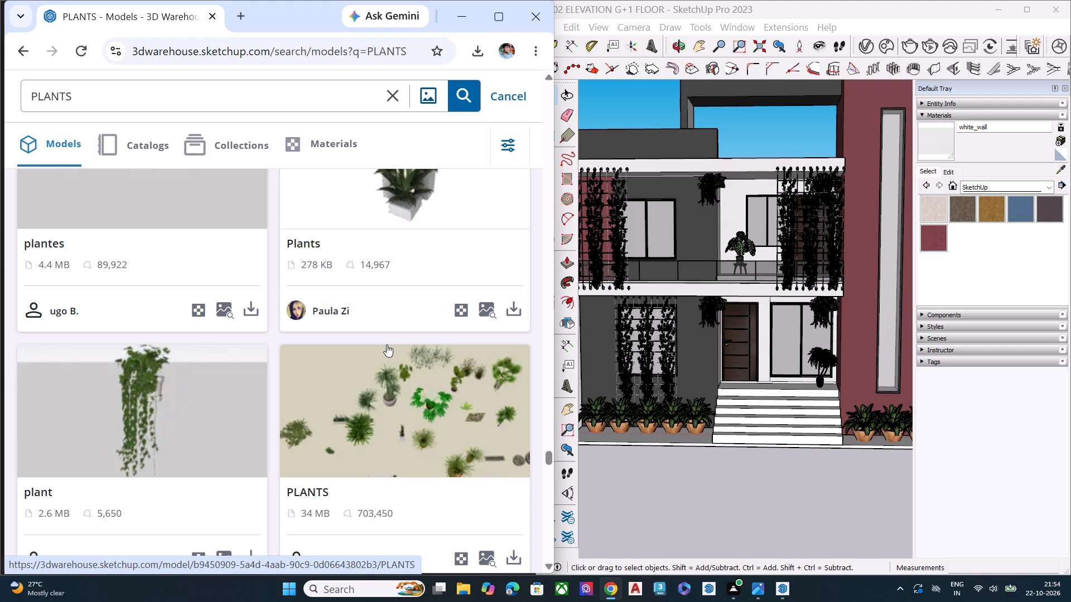
scroll(387, 344, "down", 4)
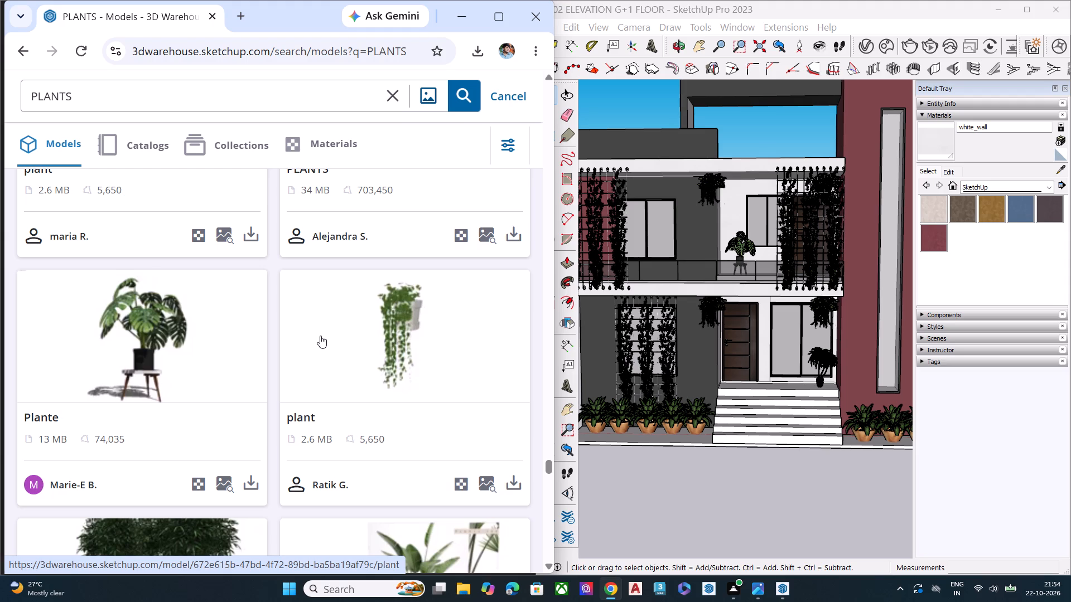
scroll(322, 335, "down", 4)
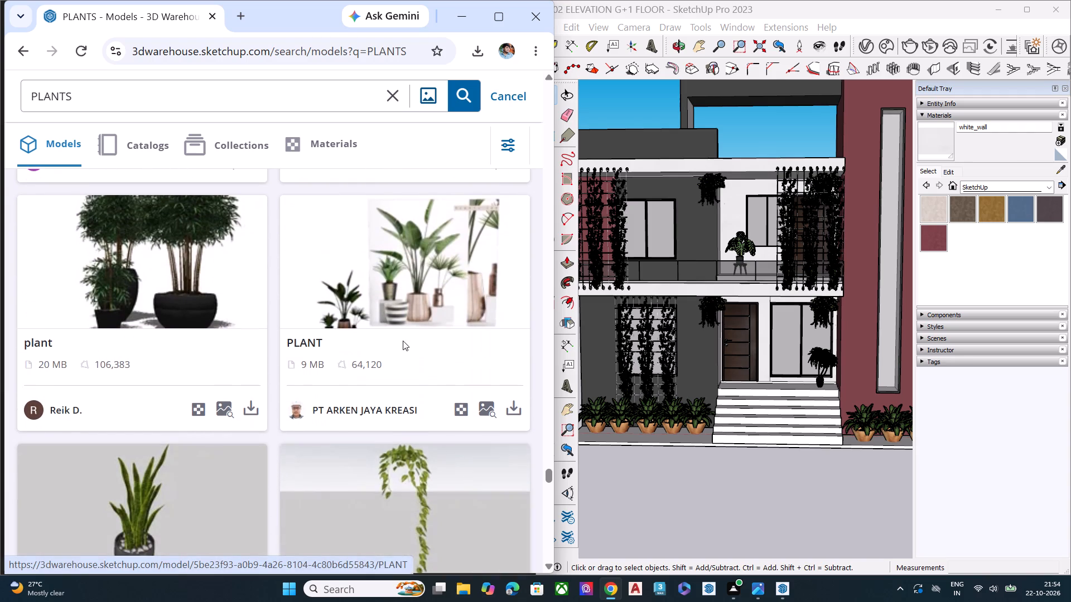
scroll(399, 347, "down", 5)
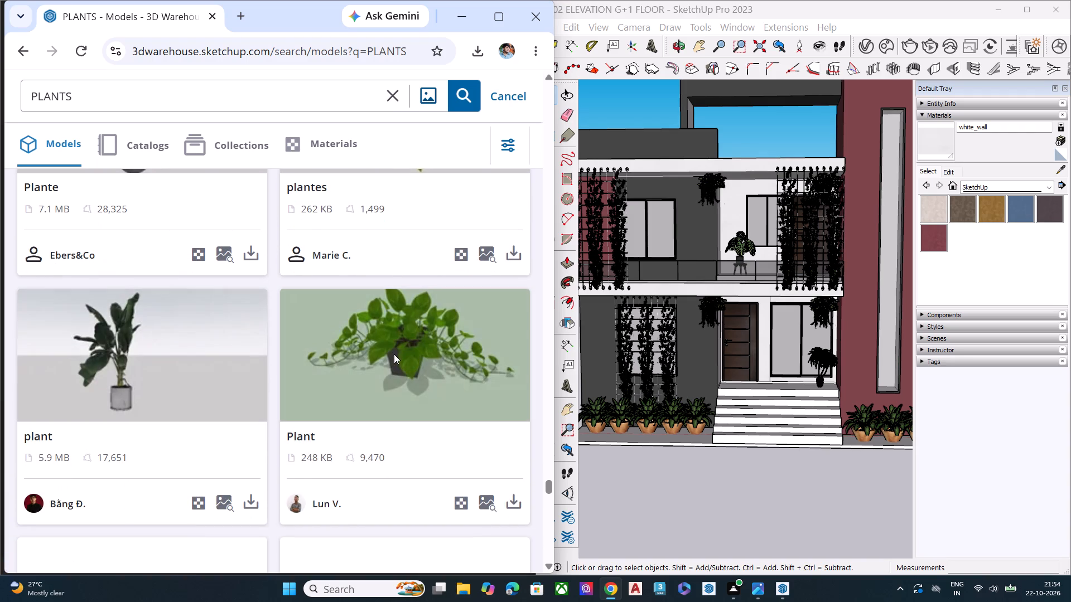
scroll(394, 355, "down", 5)
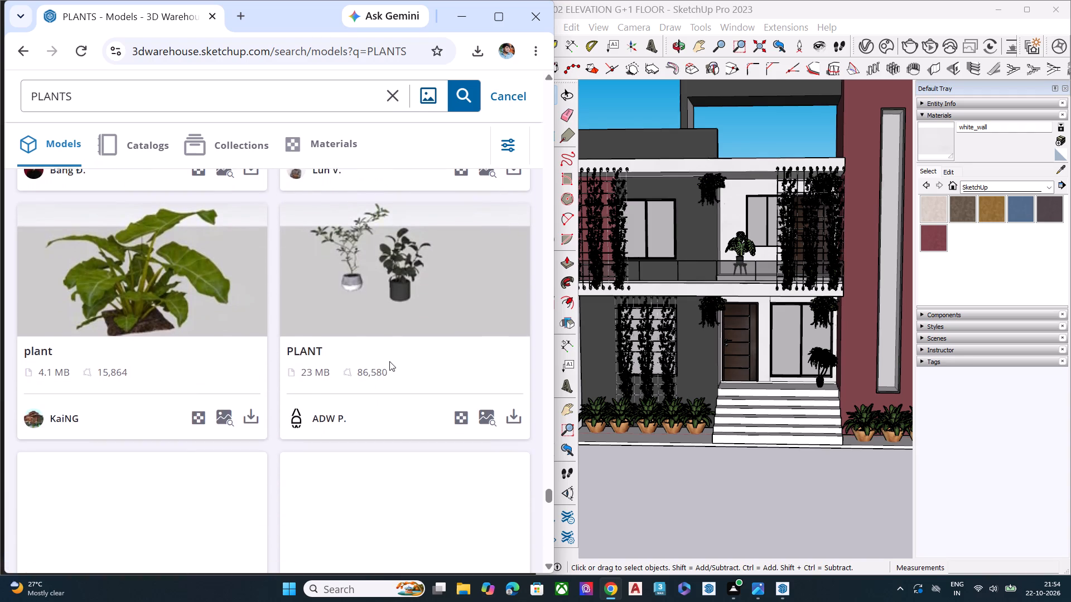
scroll(389, 361, "down", 1)
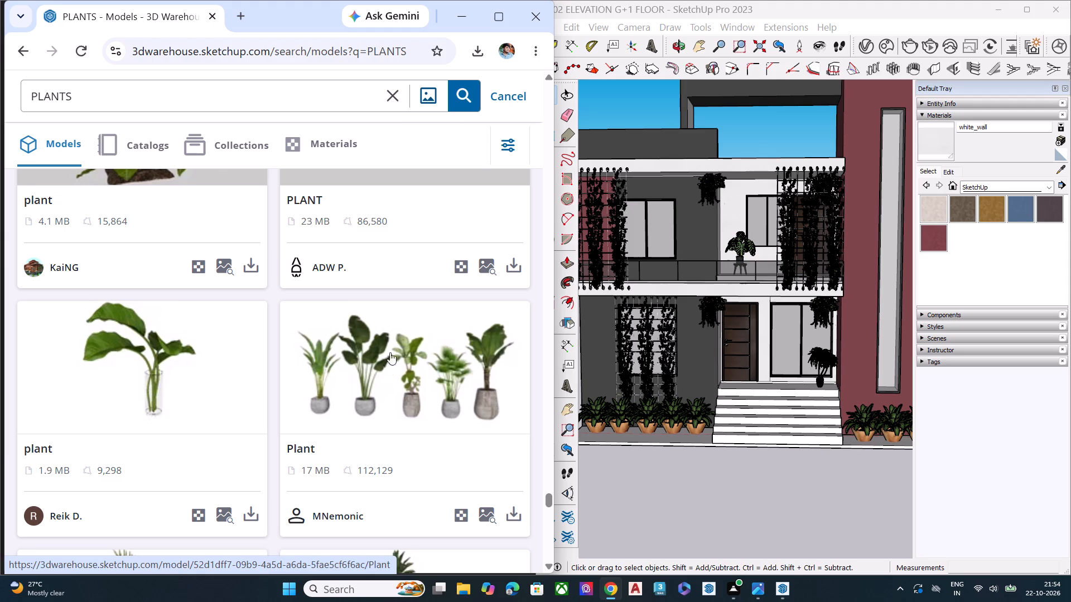
scroll(395, 358, "down", 9)
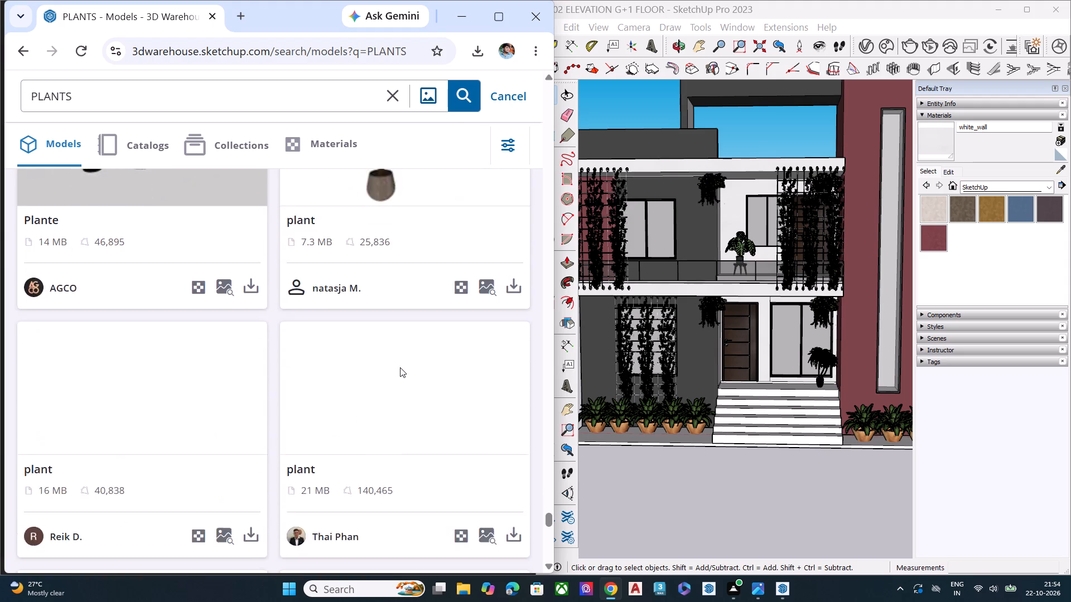
scroll(400, 367, "down", 3)
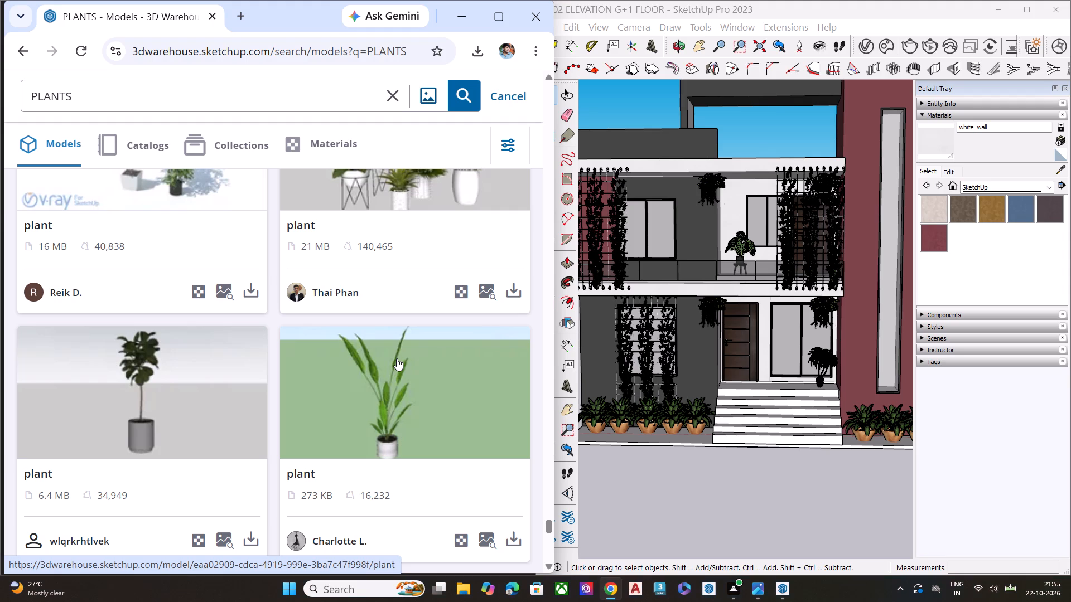
scroll(397, 358, "down", 4)
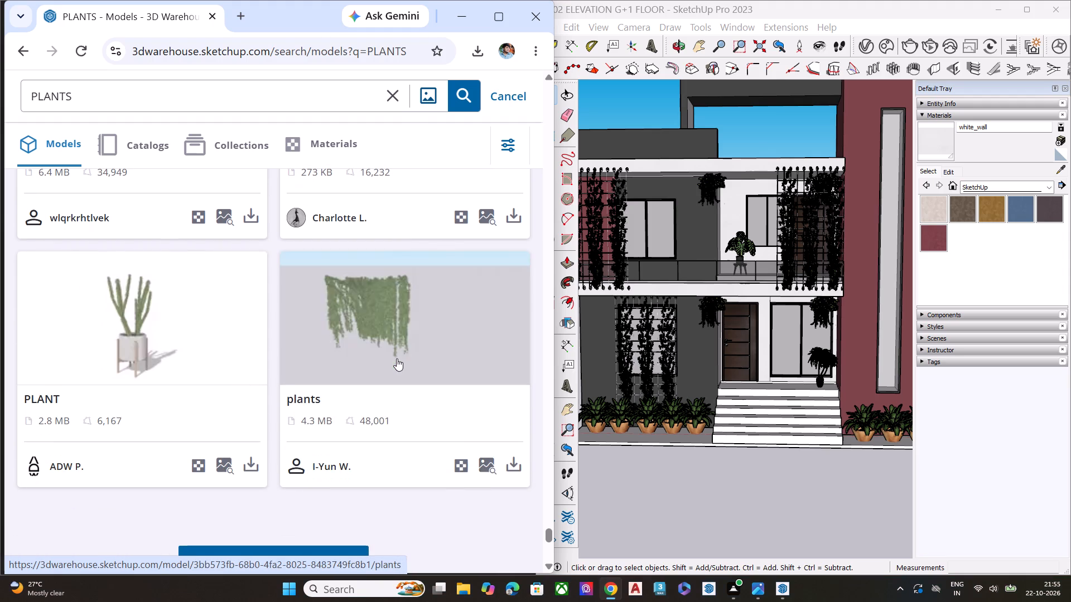
scroll(397, 358, "down", 2)
scroll(397, 358, "up", 2)
scroll(394, 364, "down", 2)
Load another batch of PLANTS results and examine it for hanging, climbing or potted plant models that suit the elevation.
left_click(350, 409)
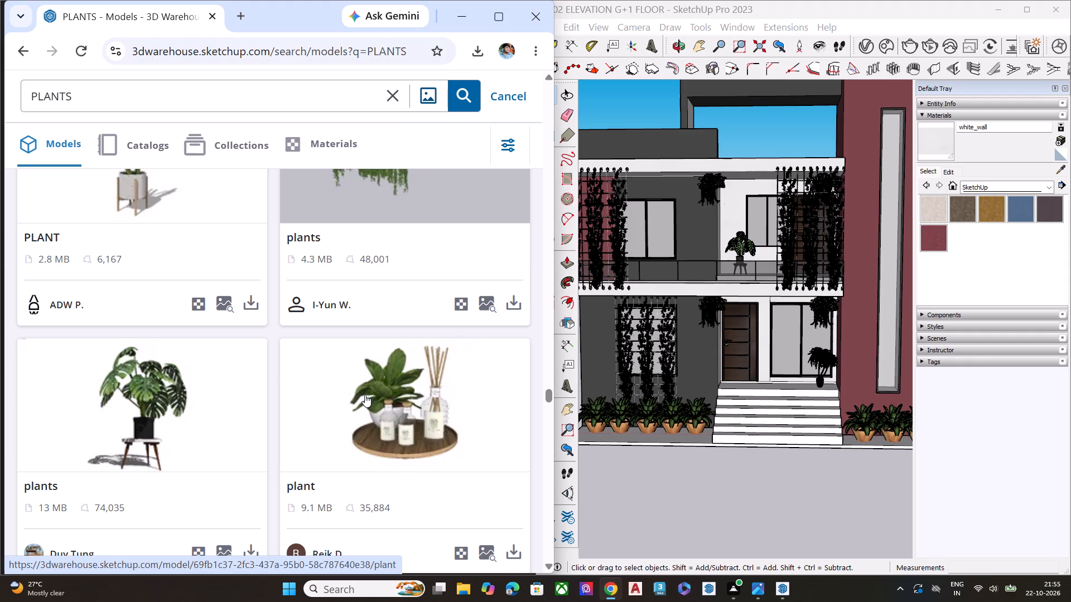
scroll(427, 373, "down", 5)
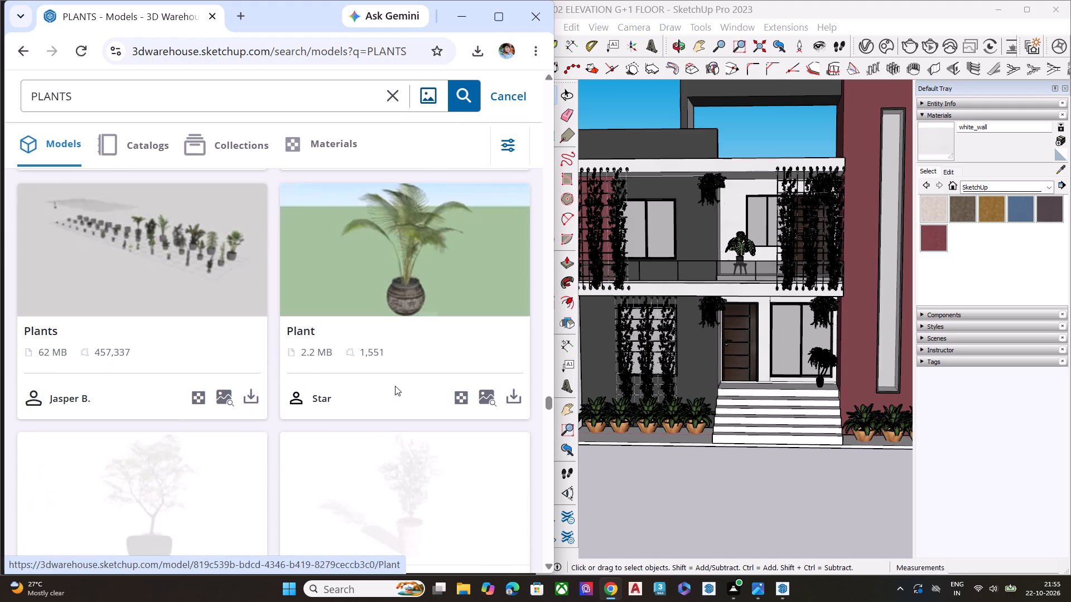
scroll(351, 401, "down", 7)
scroll(363, 421, "up", 3)
scroll(361, 428, "down", 9)
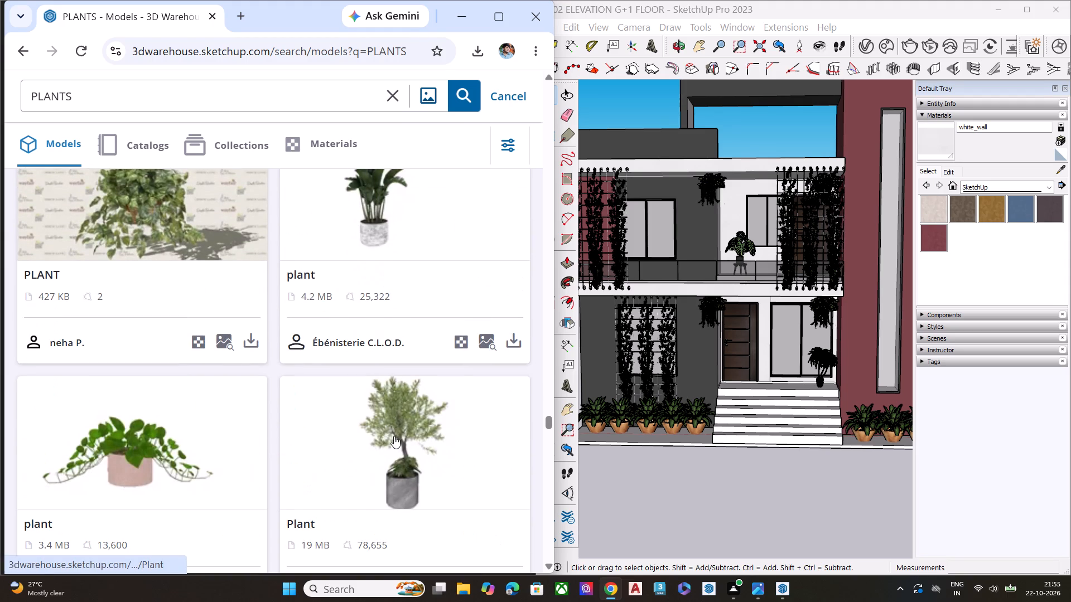
scroll(394, 436, "down", 2)
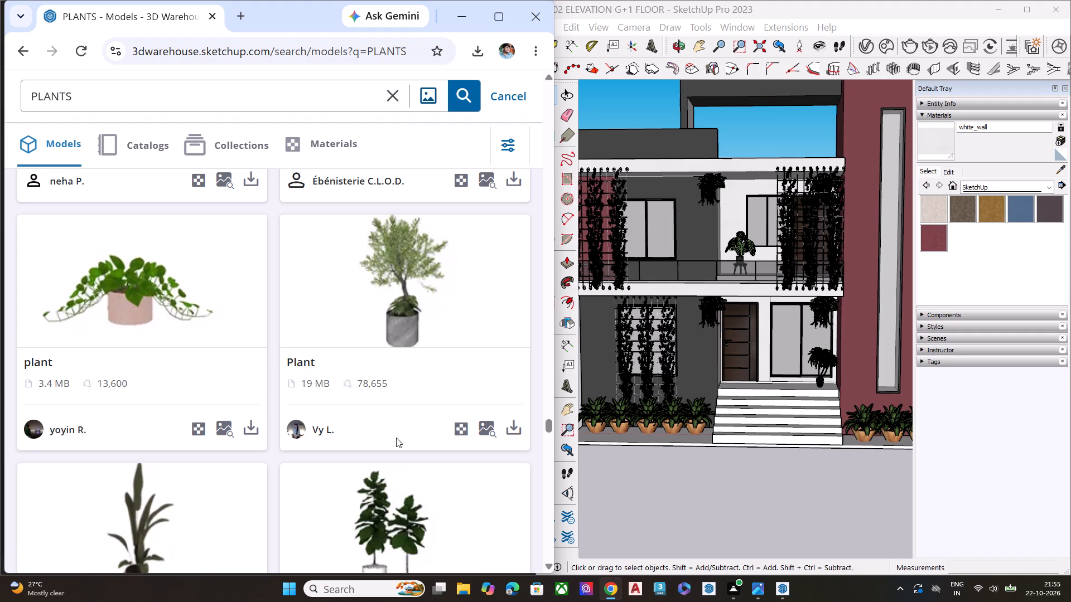
scroll(433, 410, "down", 2)
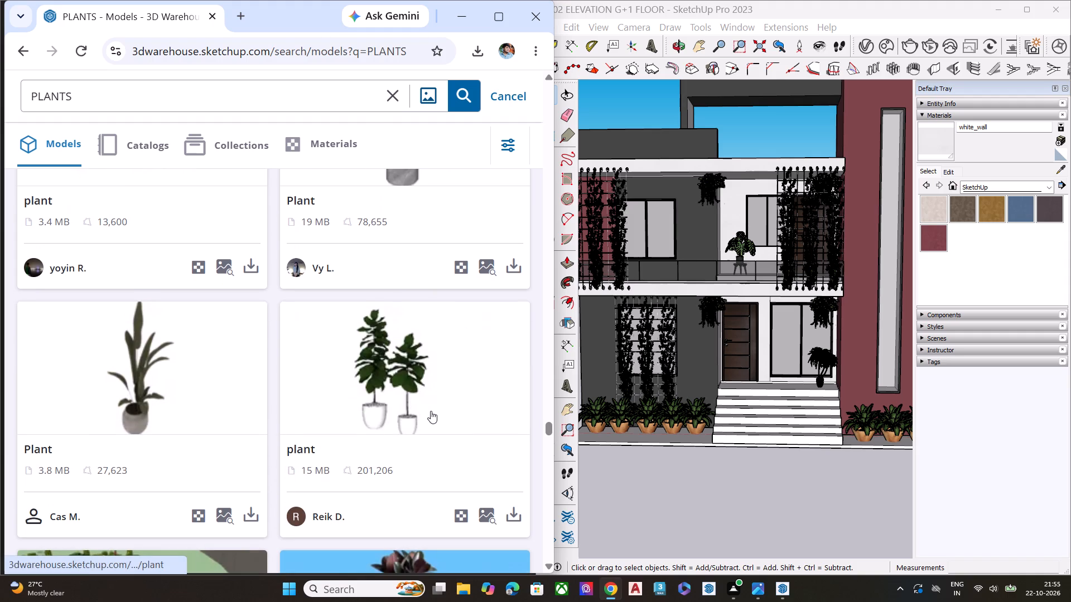
scroll(431, 411, "down", 5)
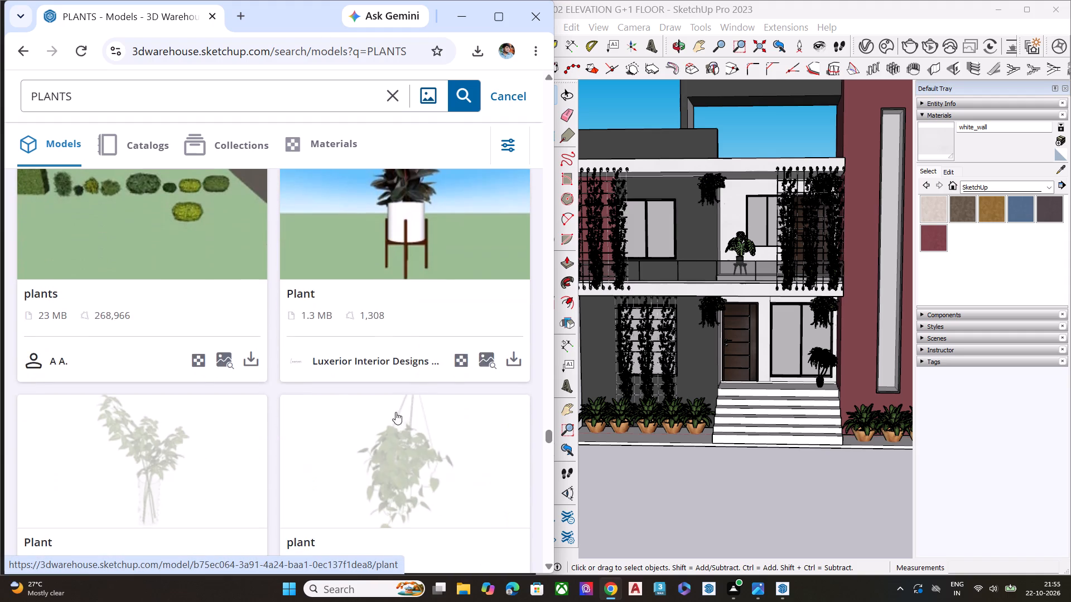
scroll(394, 410, "down", 4)
scroll(394, 410, "up", 4)
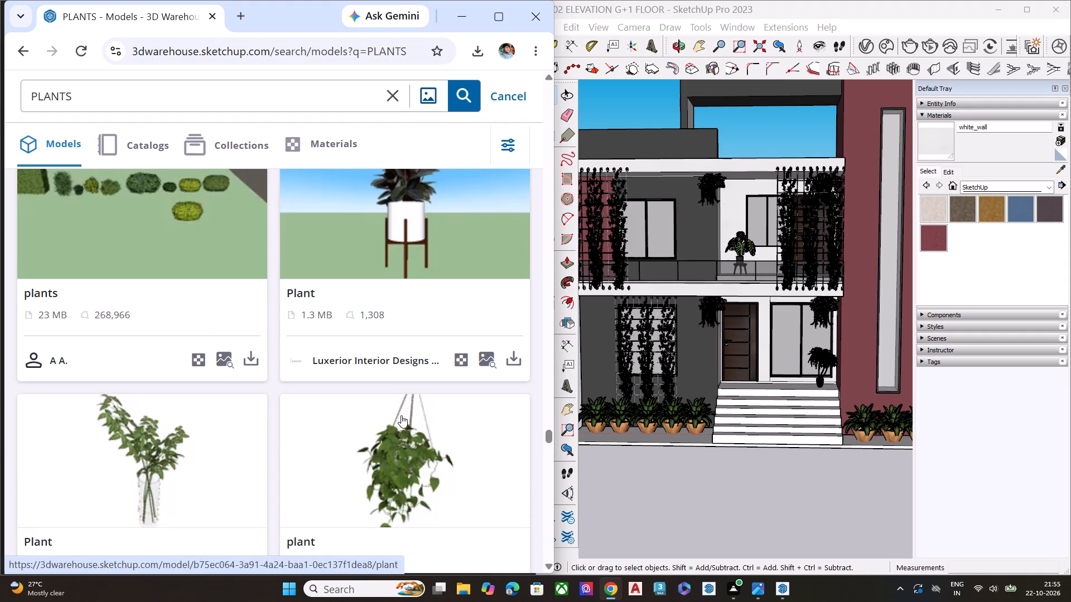
scroll(401, 415, "down", 3)
scroll(401, 418, "up", 1)
scroll(401, 419, "down", 13)
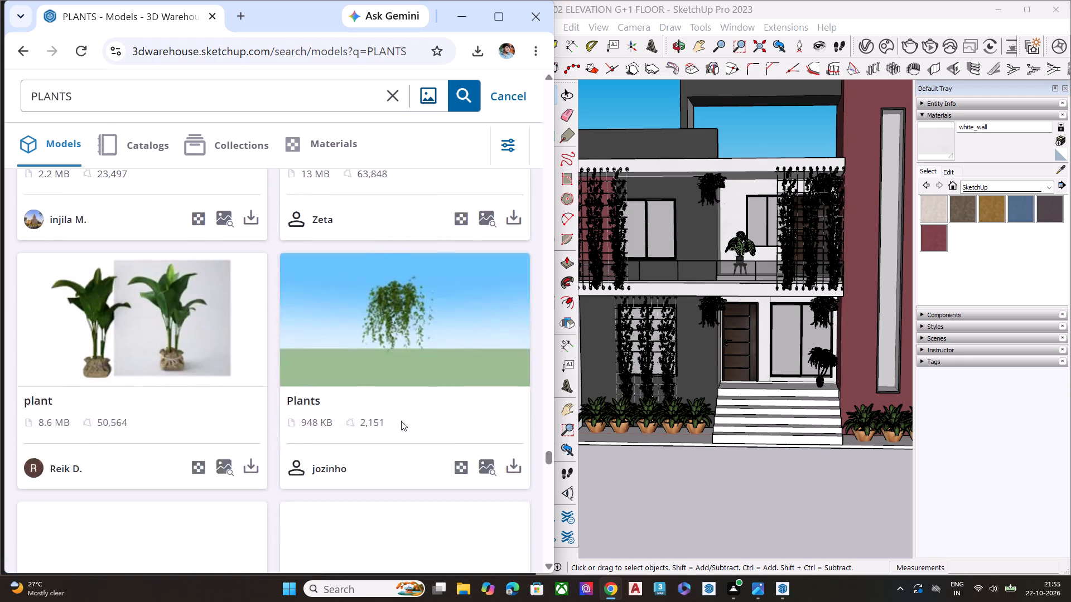
scroll(401, 421, "down", 10)
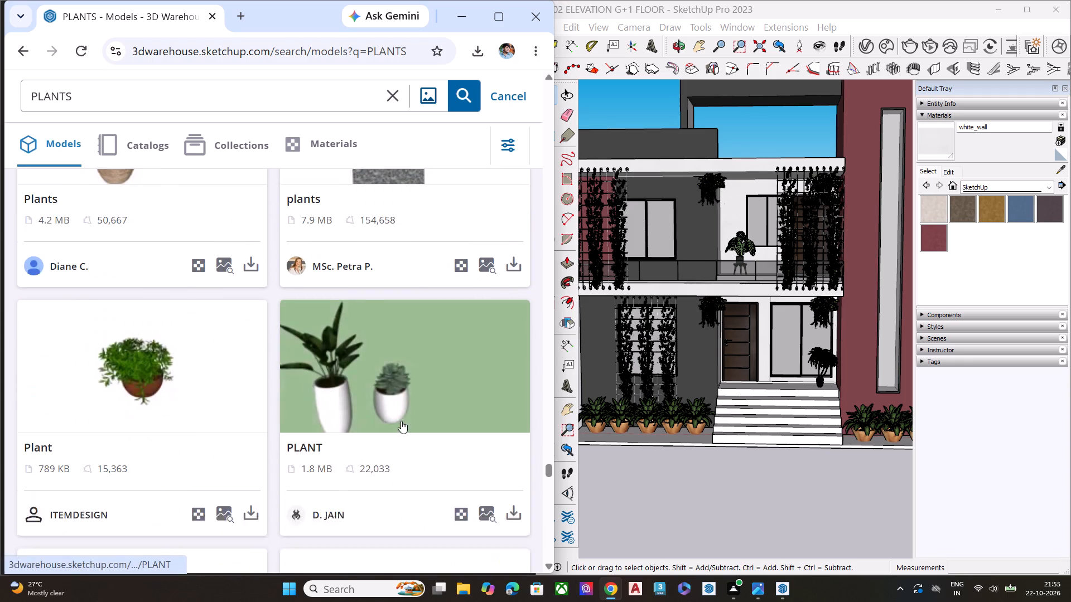
scroll(401, 421, "down", 2)
scroll(401, 414, "up", 2)
scroll(401, 414, "down", 4)
scroll(401, 414, "up", 2)
scroll(401, 414, "down", 2)
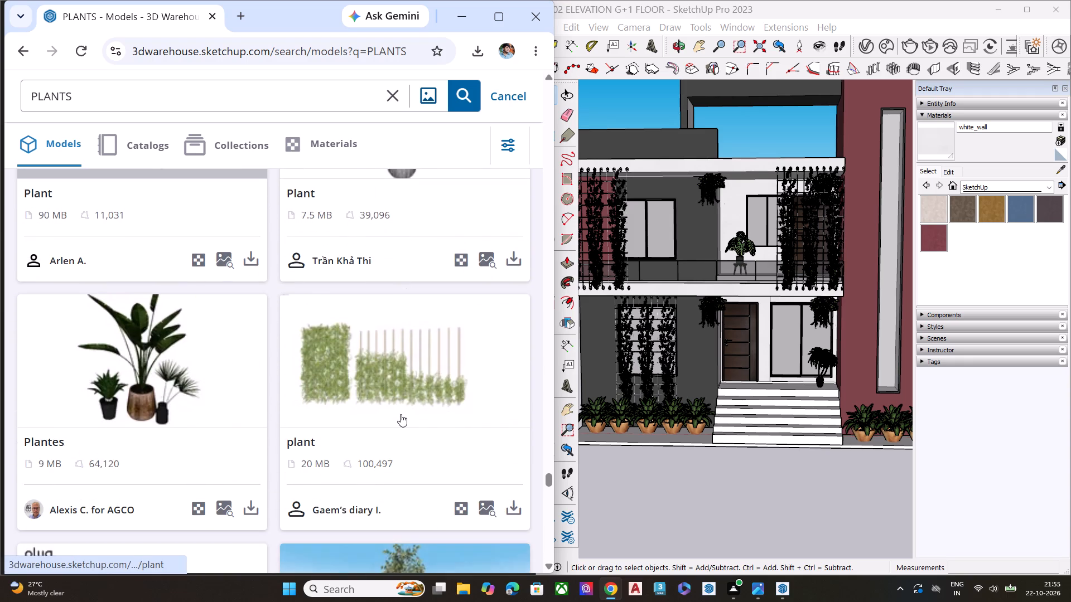
scroll(401, 414, "down", 9)
scroll(399, 424, "up", 3)
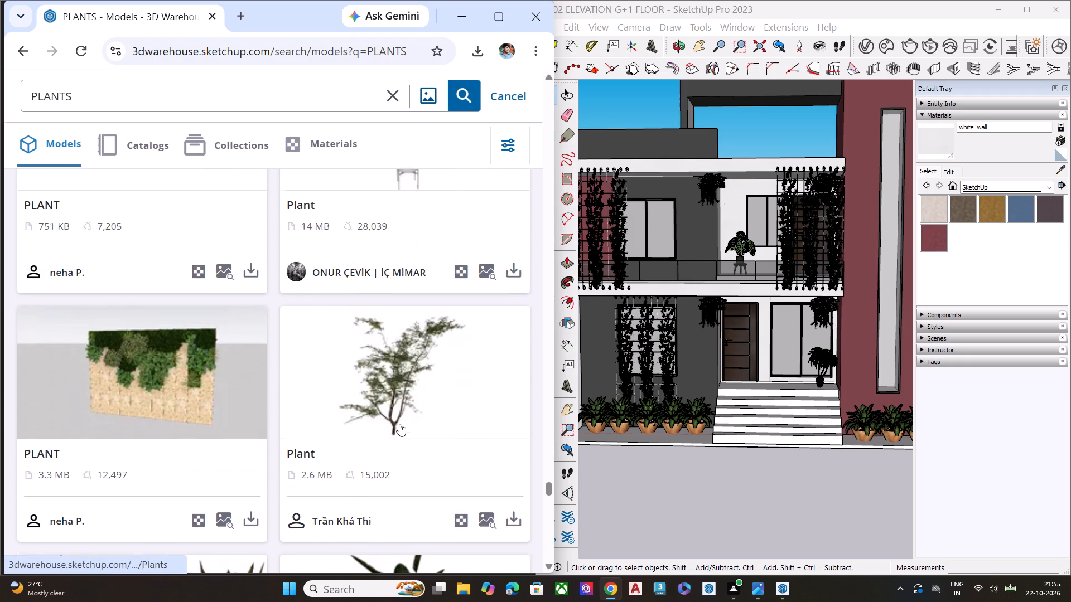
scroll(399, 424, "down", 8)
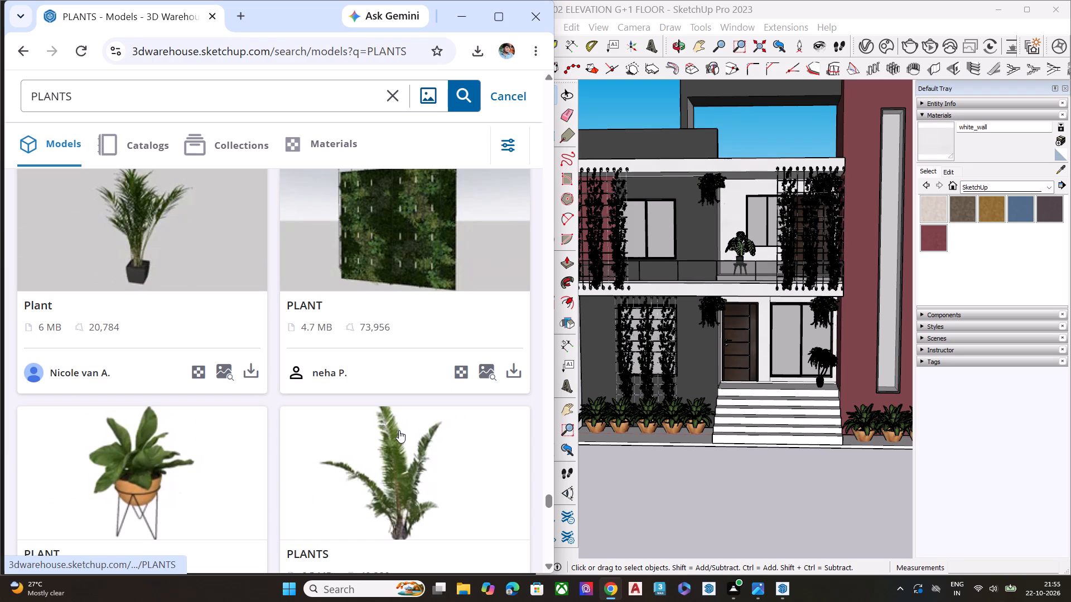
scroll(399, 430, "down", 5)
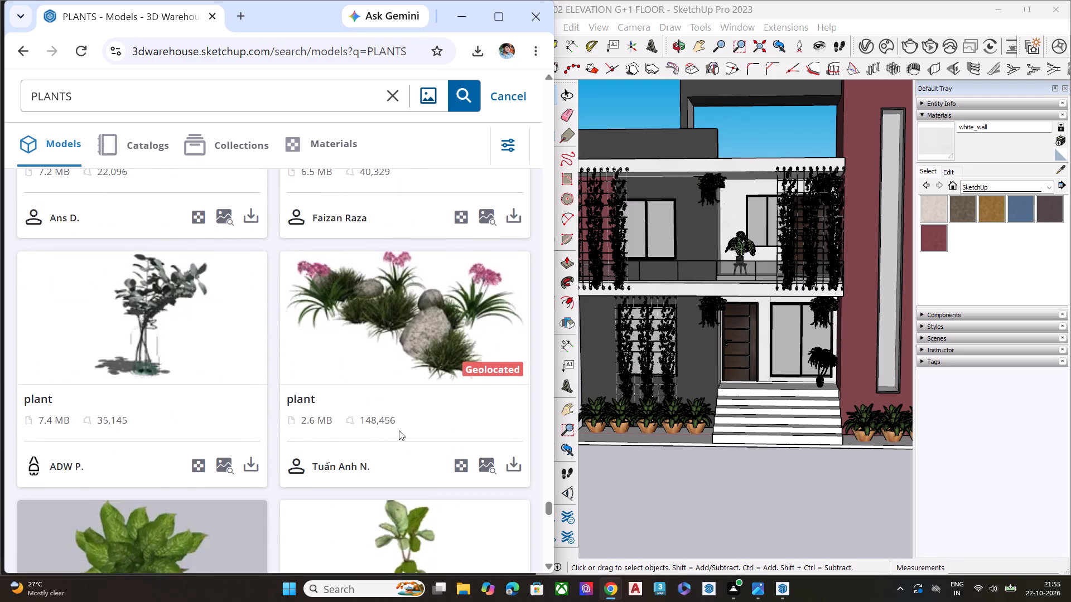
scroll(399, 430, "down", 4)
scroll(399, 430, "up", 2)
scroll(399, 430, "down", 7)
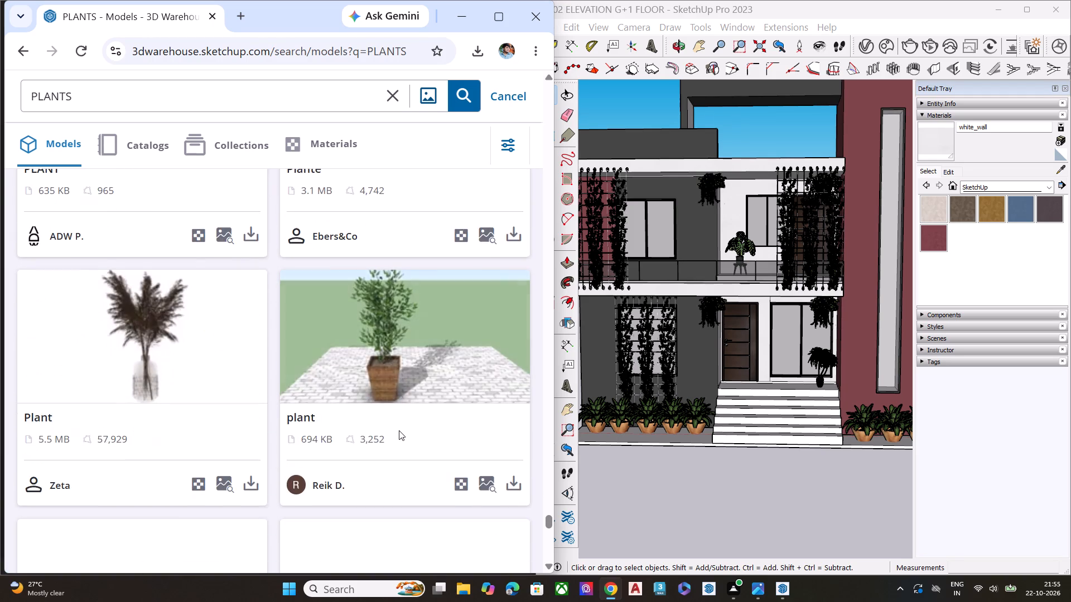
scroll(399, 430, "down", 1)
scroll(399, 430, "up", 3)
scroll(399, 430, "down", 2)
scroll(399, 430, "up", 1)
scroll(399, 430, "down", 9)
scroll(399, 430, "up", 4)
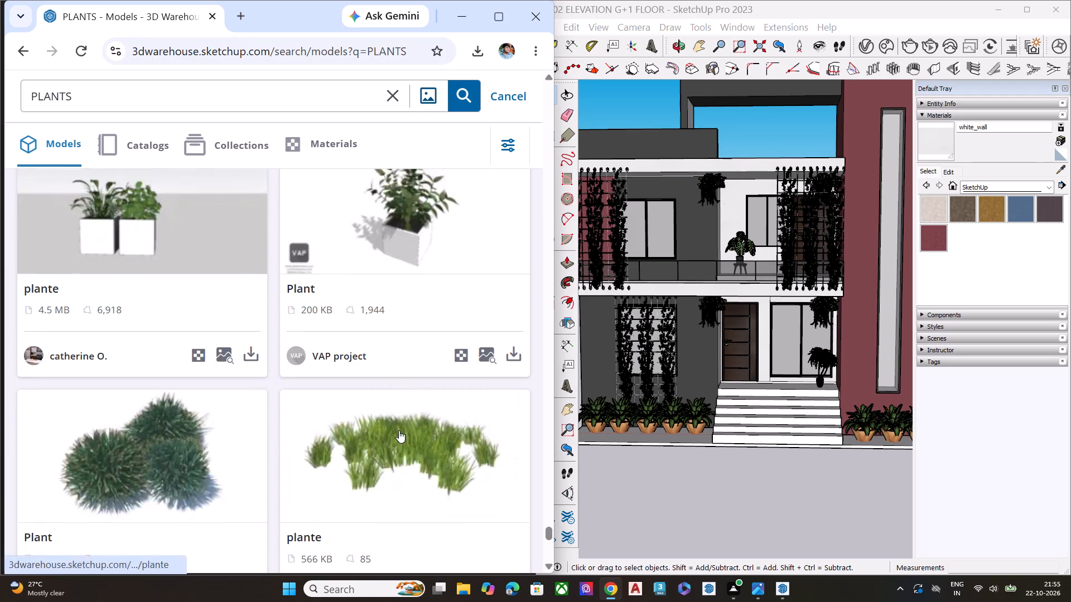
scroll(399, 430, "down", 1)
scroll(399, 430, "up", 2)
scroll(399, 430, "down", 8)
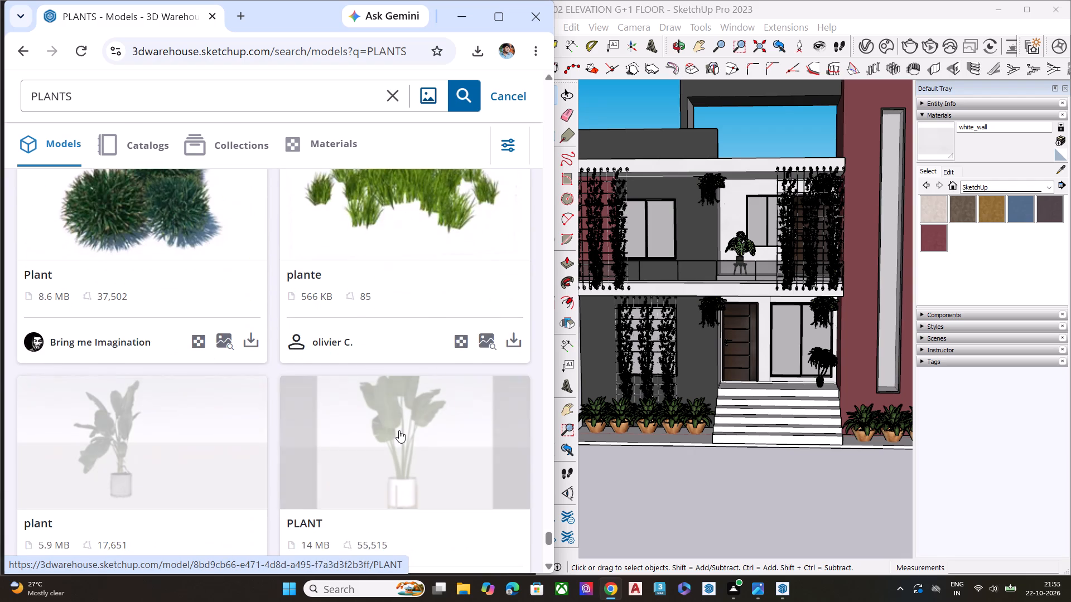
scroll(399, 430, "down", 4)
Load a further batch of PLANTS results and look through it to the end for planters, green walls or other suitable plants.
left_click(325, 383)
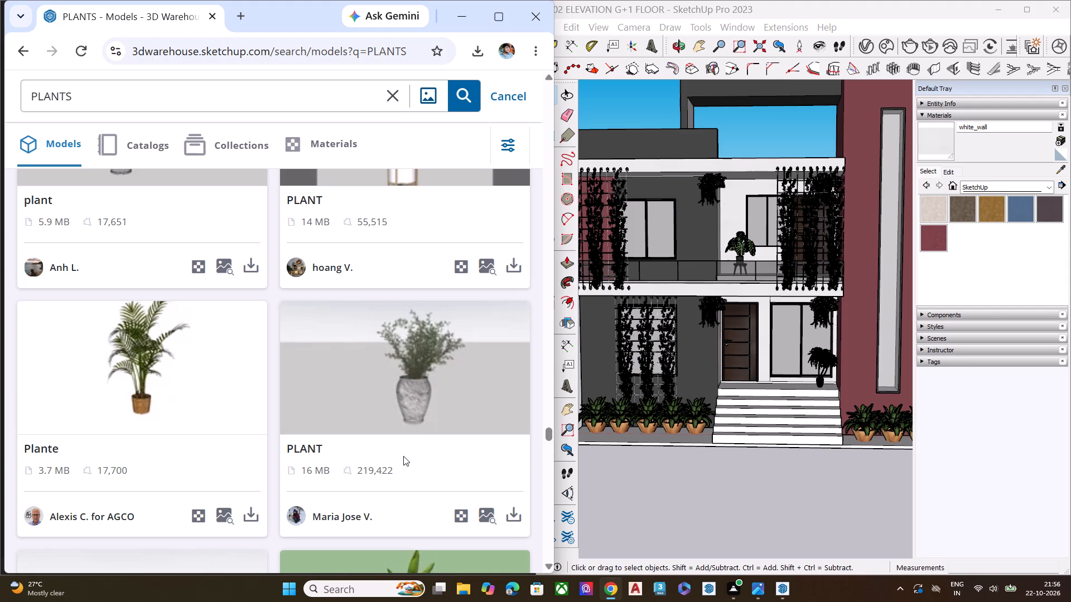
scroll(312, 425, "down", 3)
scroll(312, 425, "up", 2)
scroll(312, 425, "down", 2)
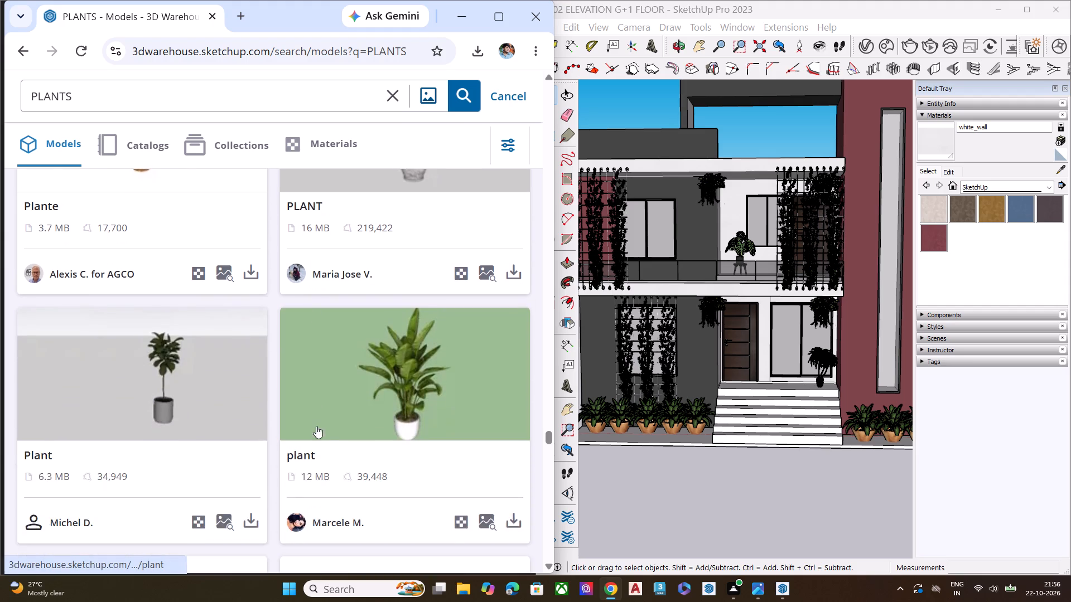
scroll(319, 428, "down", 5)
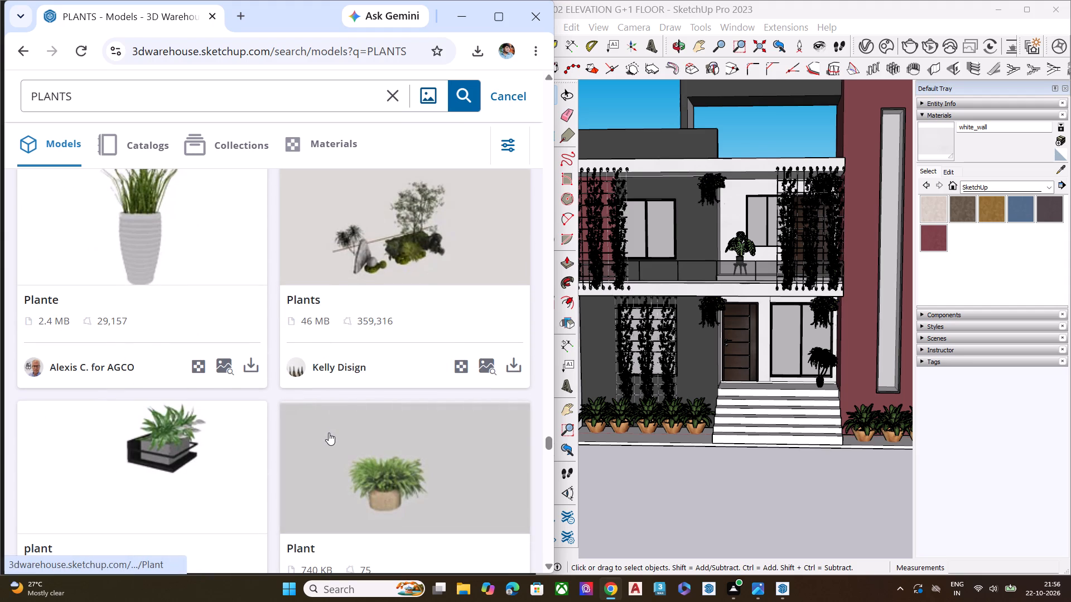
scroll(347, 428, "down", 5)
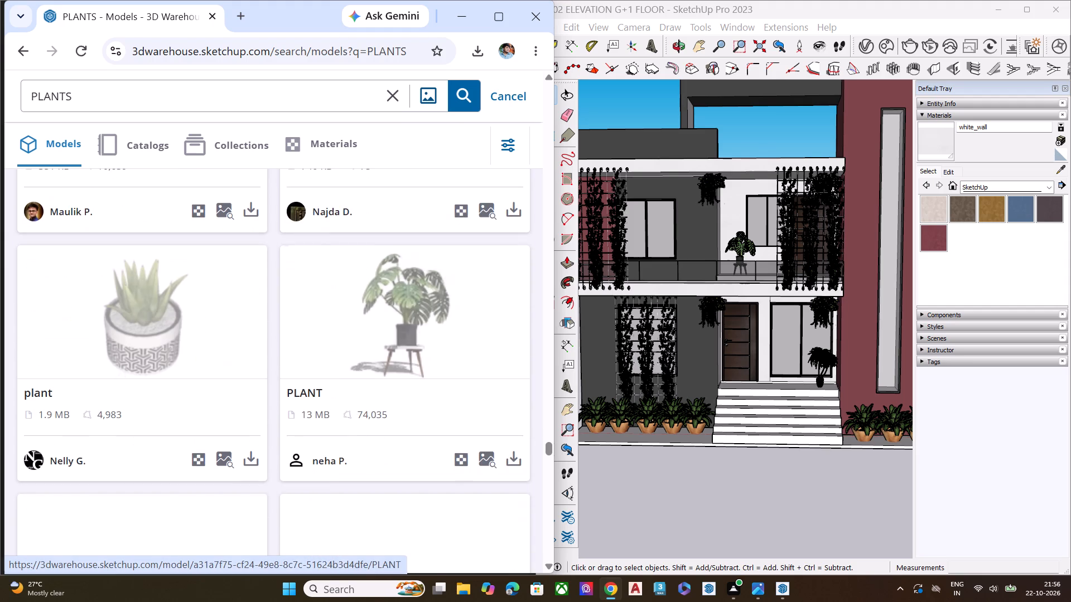
scroll(377, 410, "down", 5)
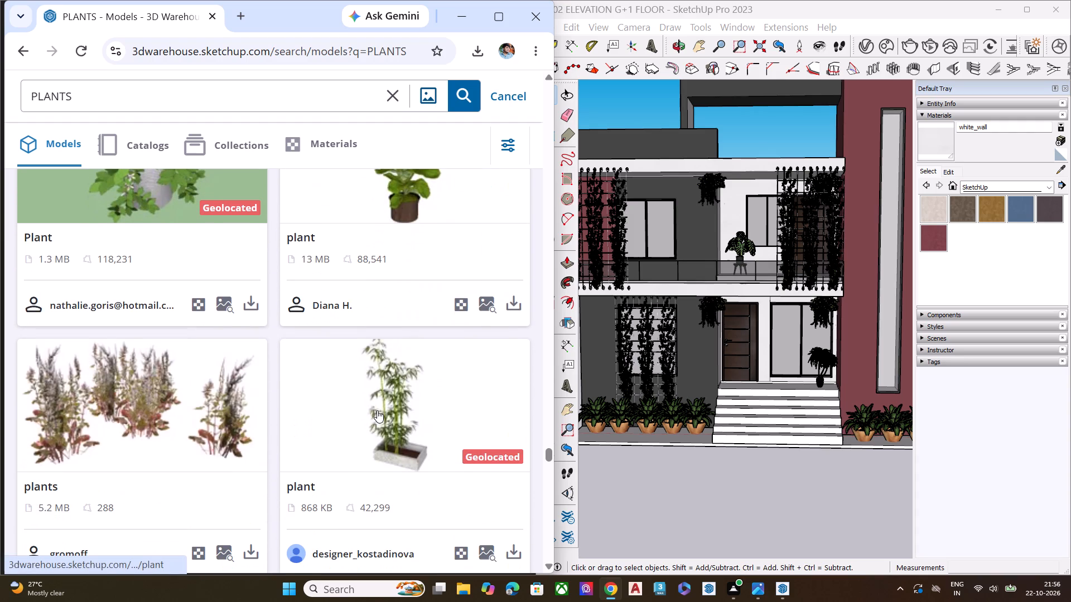
scroll(377, 410, "down", 3)
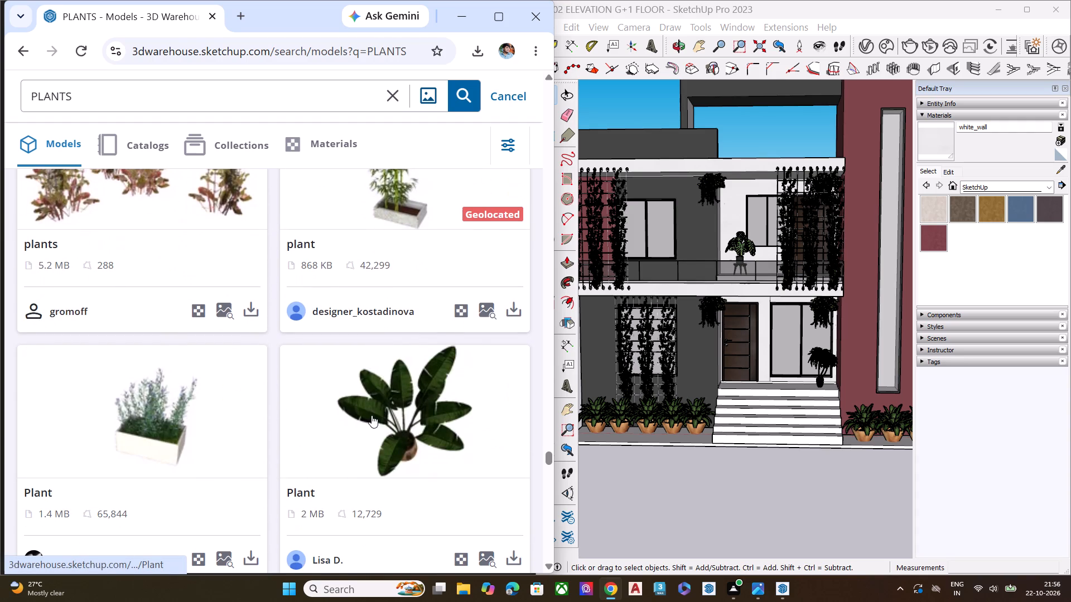
scroll(353, 410, "down", 1)
scroll(353, 410, "up", 1)
scroll(352, 411, "down", 8)
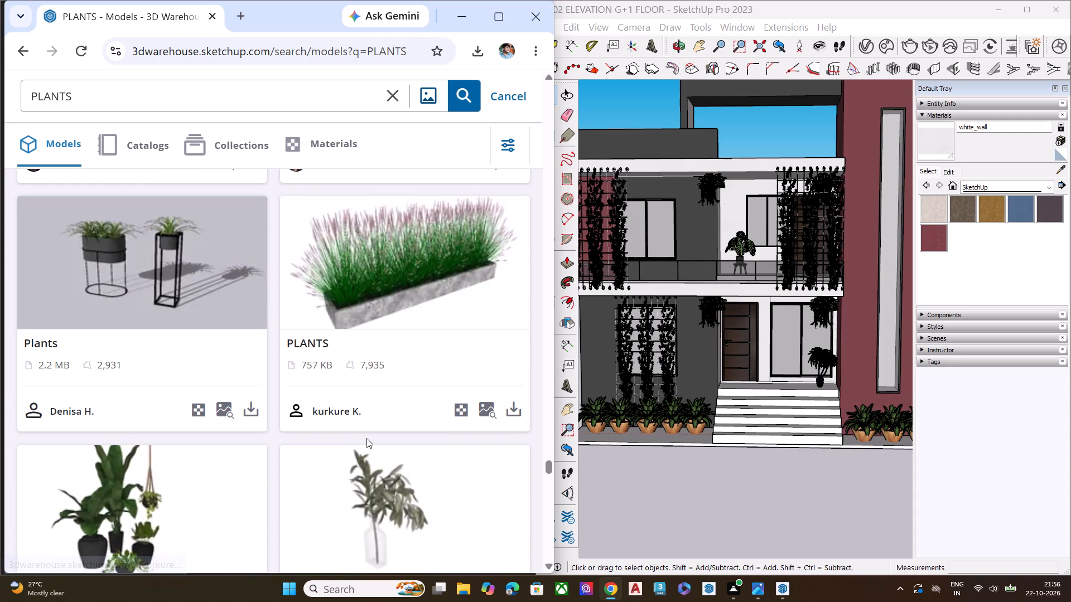
scroll(378, 420, "down", 8)
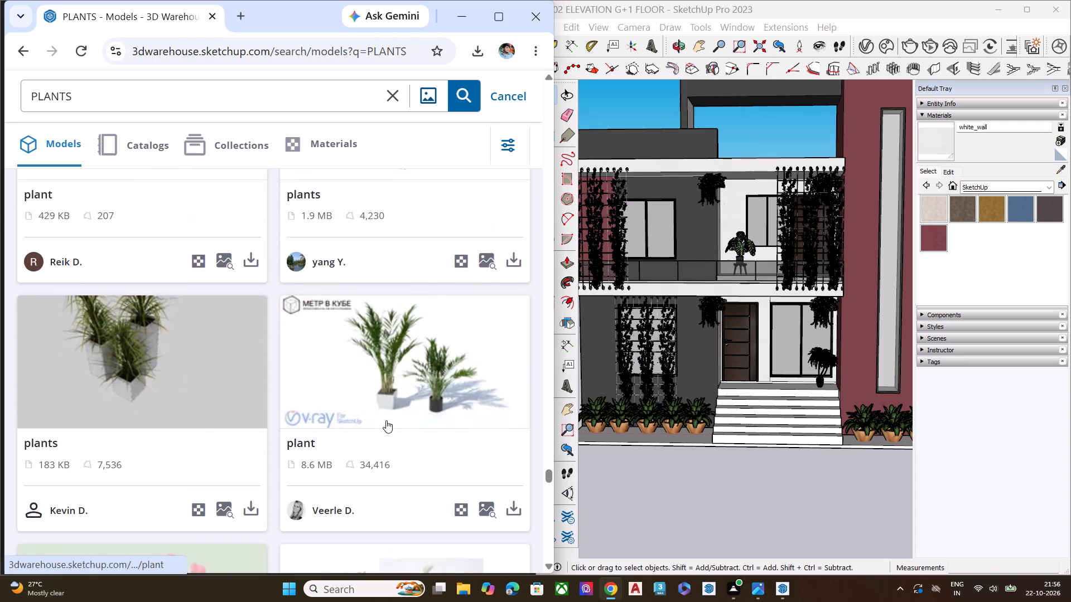
scroll(386, 420, "down", 2)
scroll(386, 420, "up", 1)
scroll(386, 420, "down", 10)
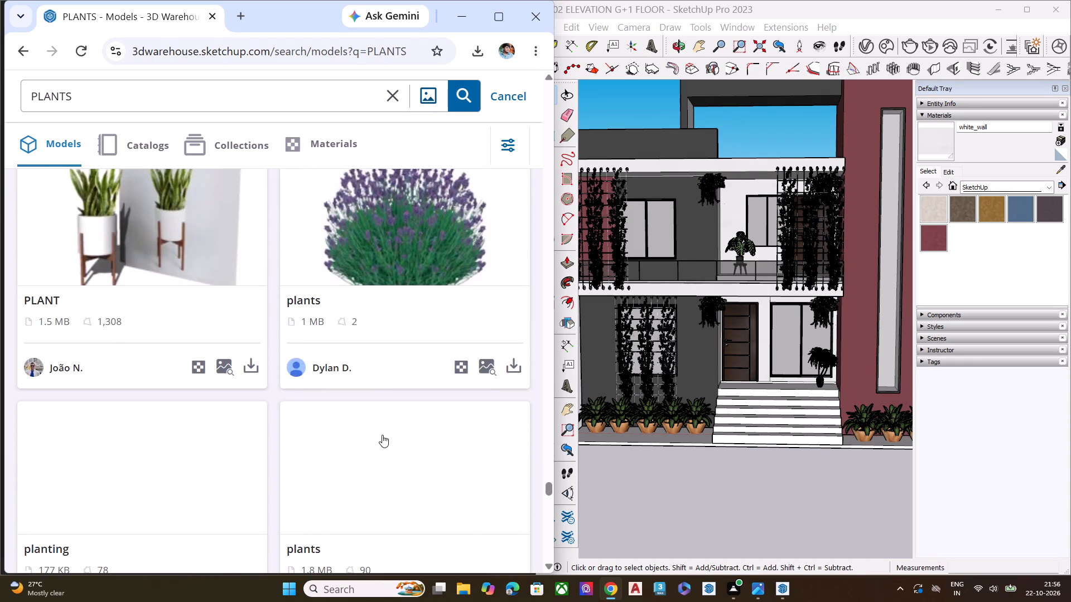
scroll(385, 434, "down", 3)
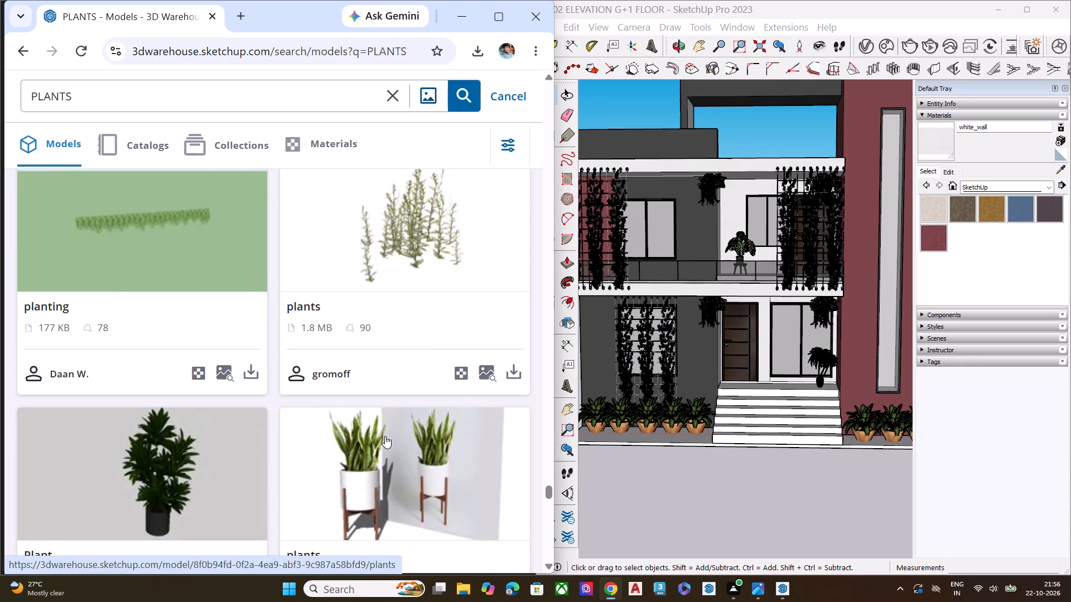
scroll(385, 436, "down", 10)
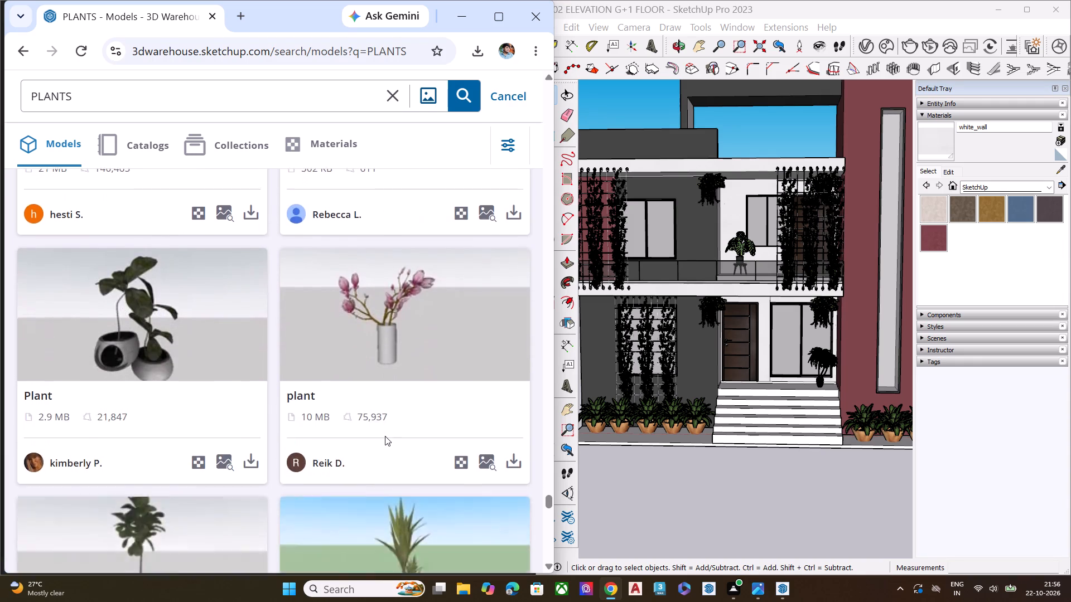
scroll(385, 436, "down", 10)
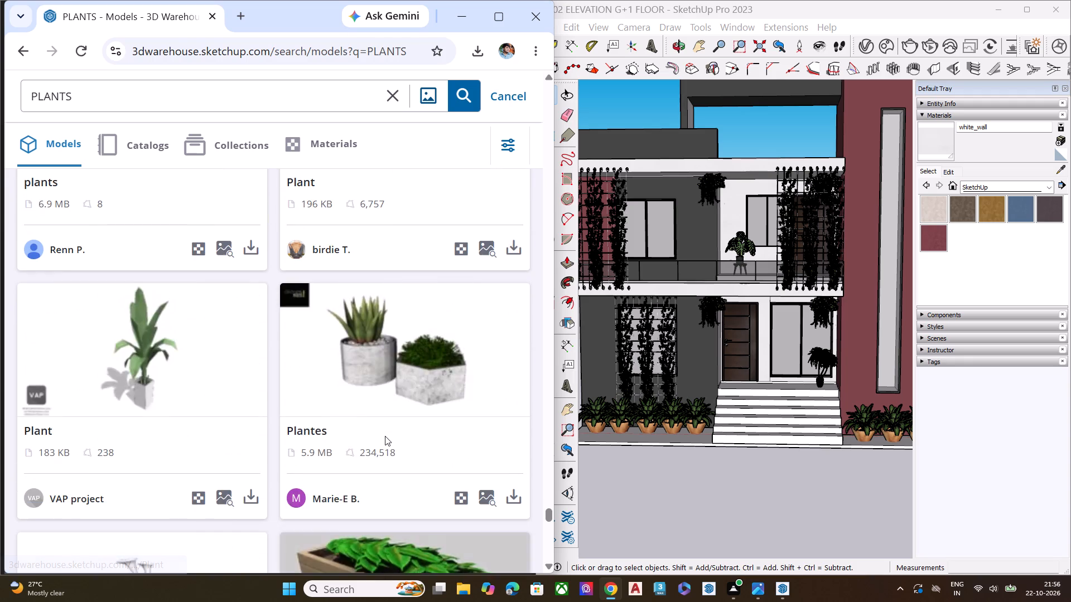
scroll(385, 436, "down", 9)
scroll(385, 436, "up", 1)
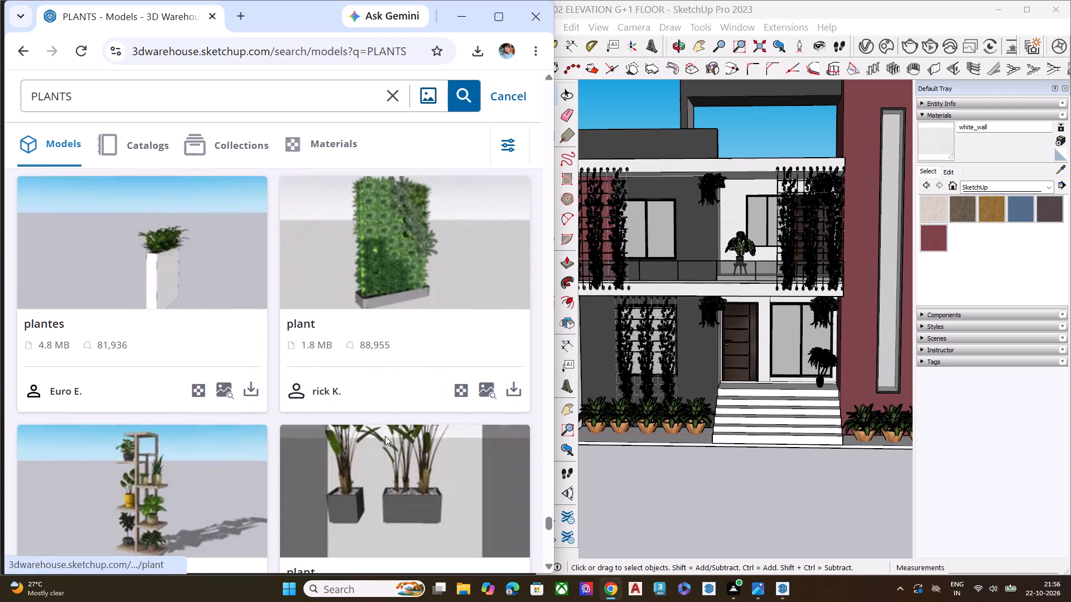
scroll(385, 436, "down", 6)
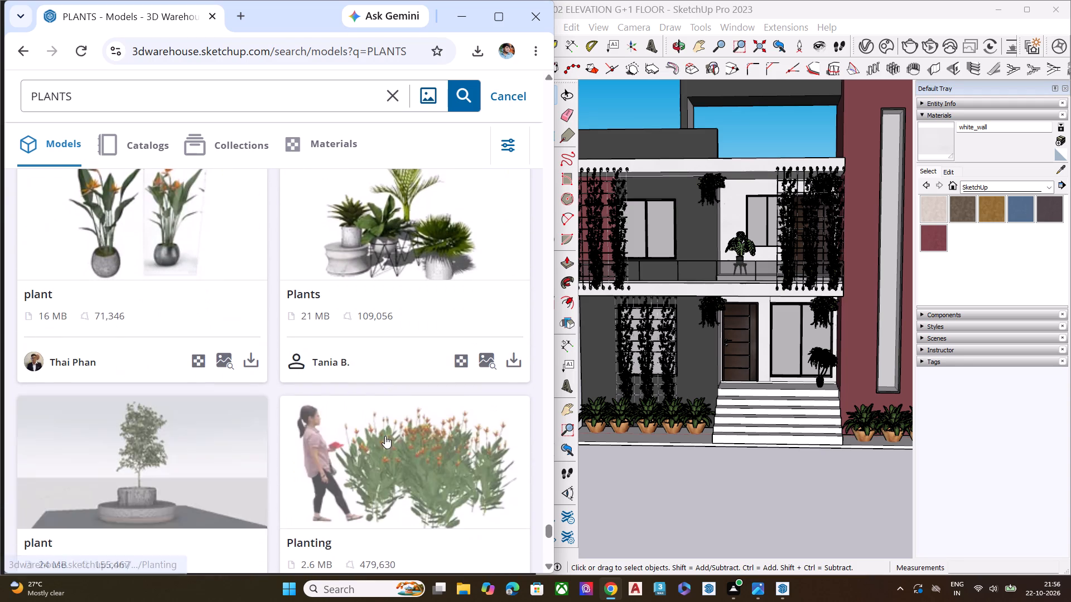
scroll(385, 436, "down", 9)
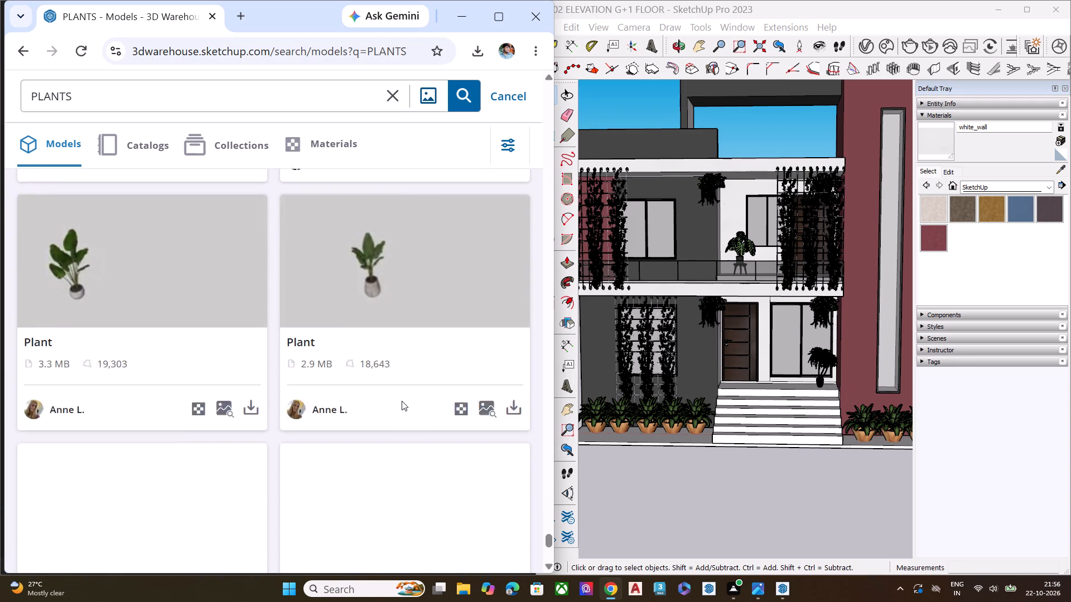
scroll(402, 401, "down", 2)
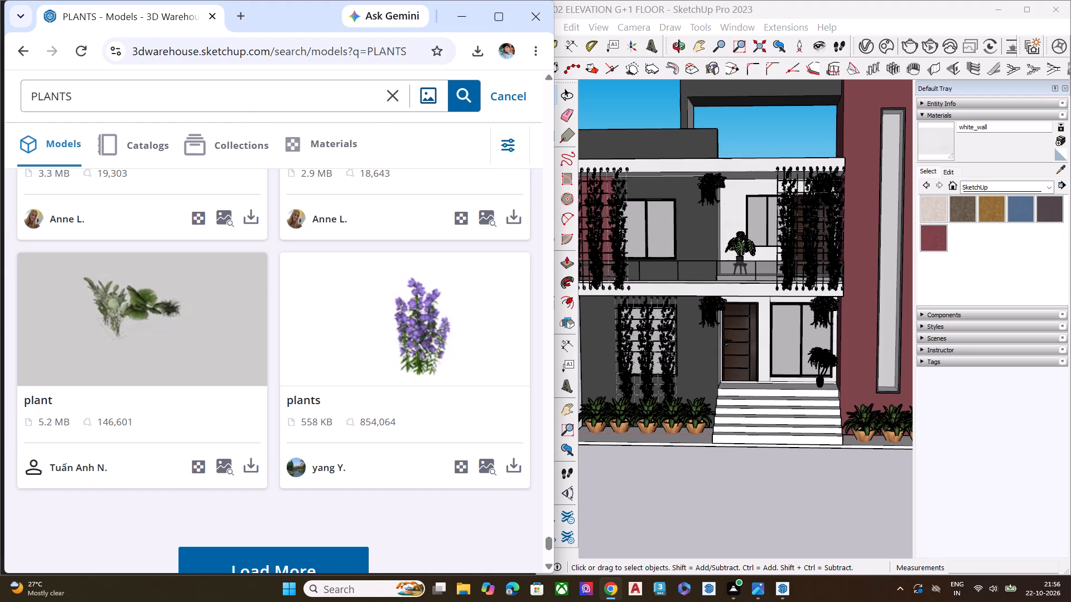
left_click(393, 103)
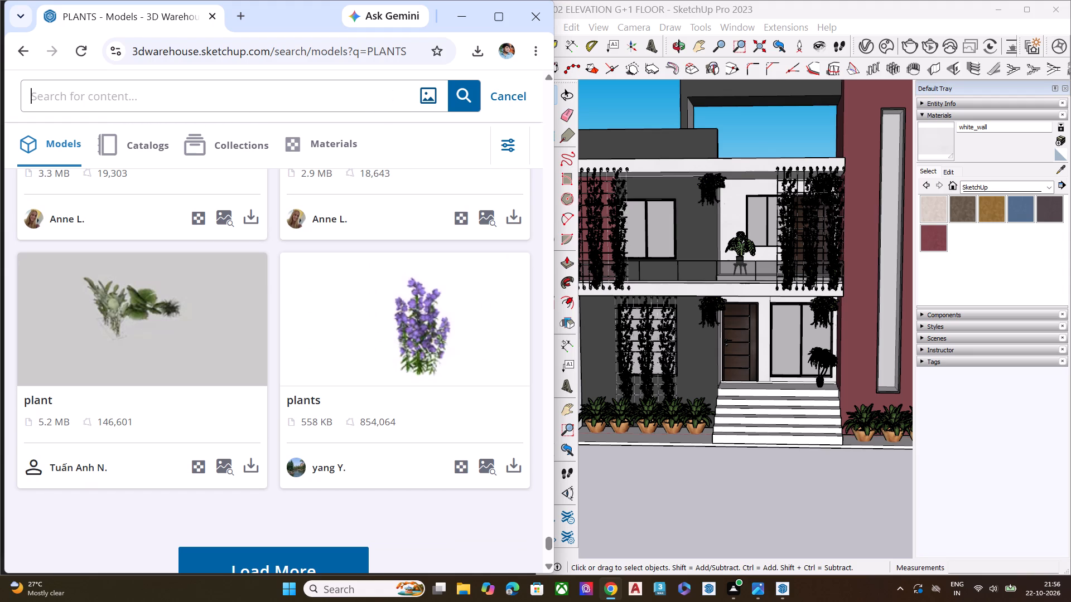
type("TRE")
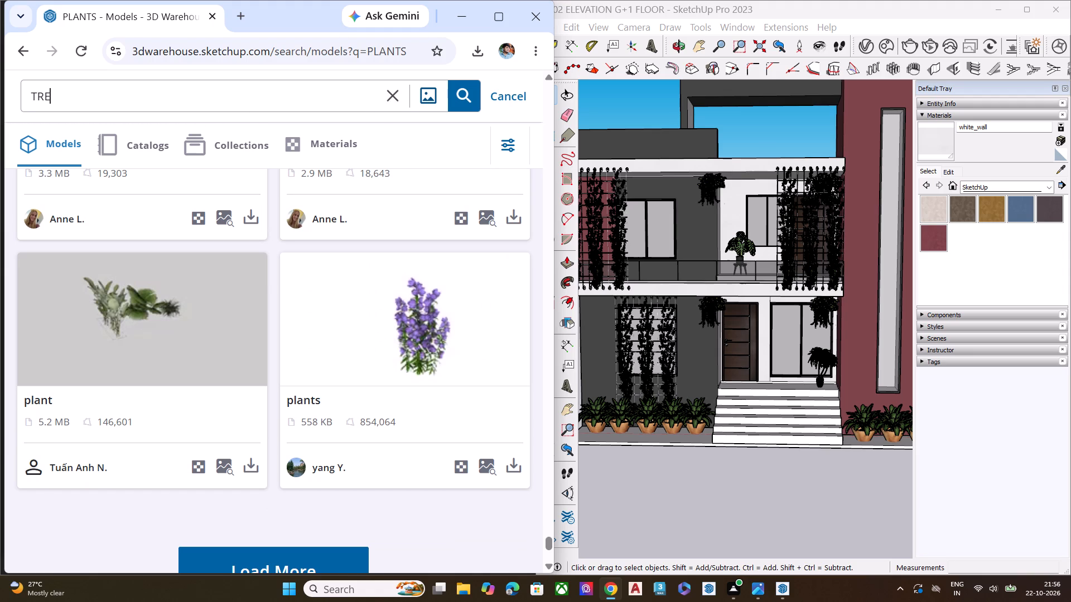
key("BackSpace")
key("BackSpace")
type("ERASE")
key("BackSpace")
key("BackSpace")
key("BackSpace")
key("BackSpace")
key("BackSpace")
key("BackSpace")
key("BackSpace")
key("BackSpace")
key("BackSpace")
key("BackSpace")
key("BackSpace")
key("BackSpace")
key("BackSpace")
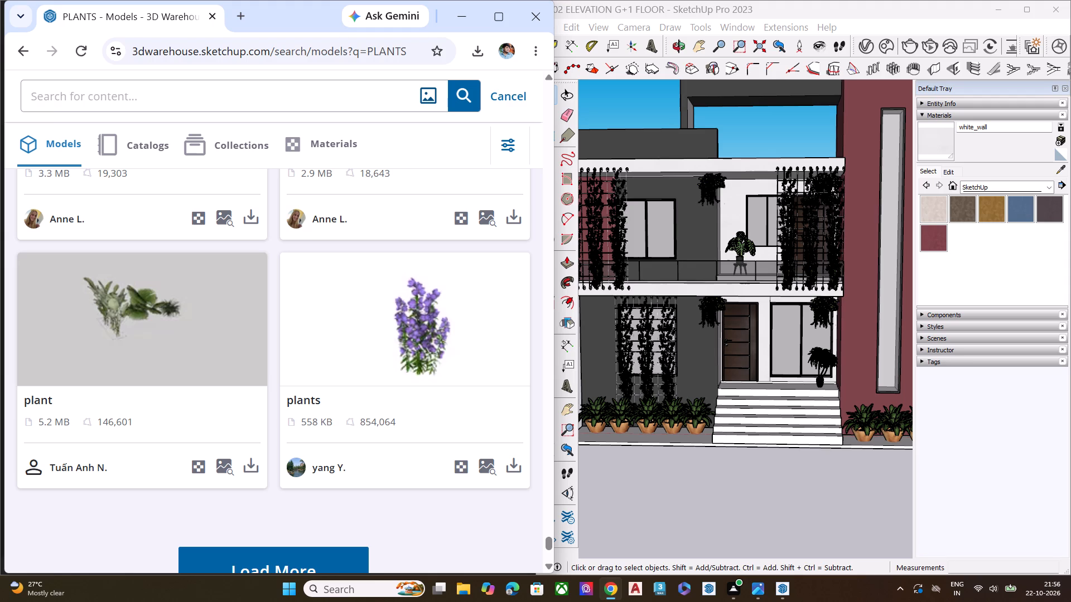
Search Google for "TERRAS" in a new browser tab.
left_click(235, 15)
left_click(247, 308)
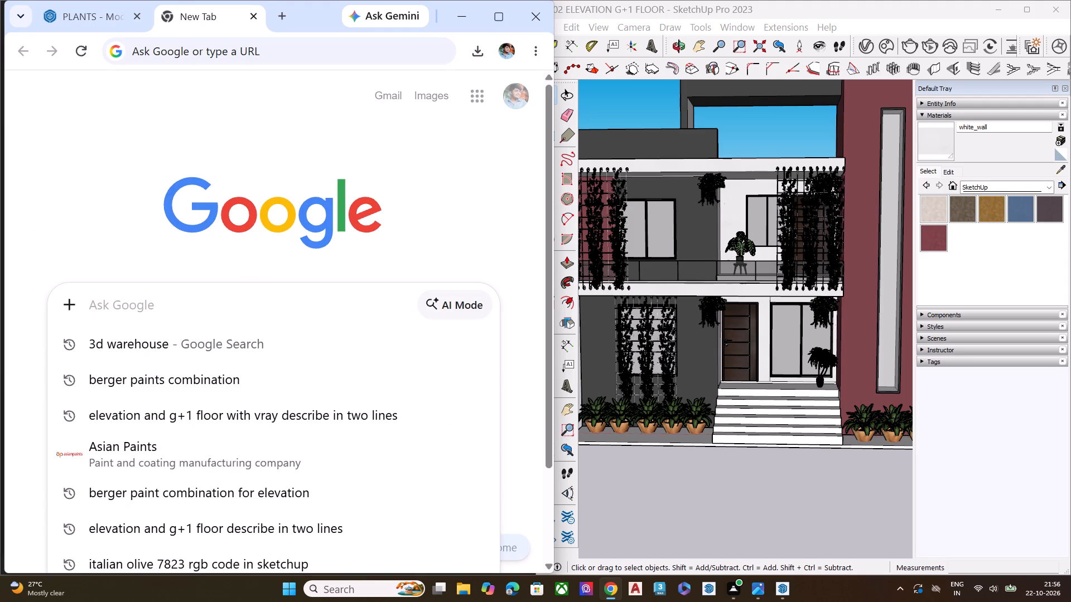
type("TE")
type("RR")
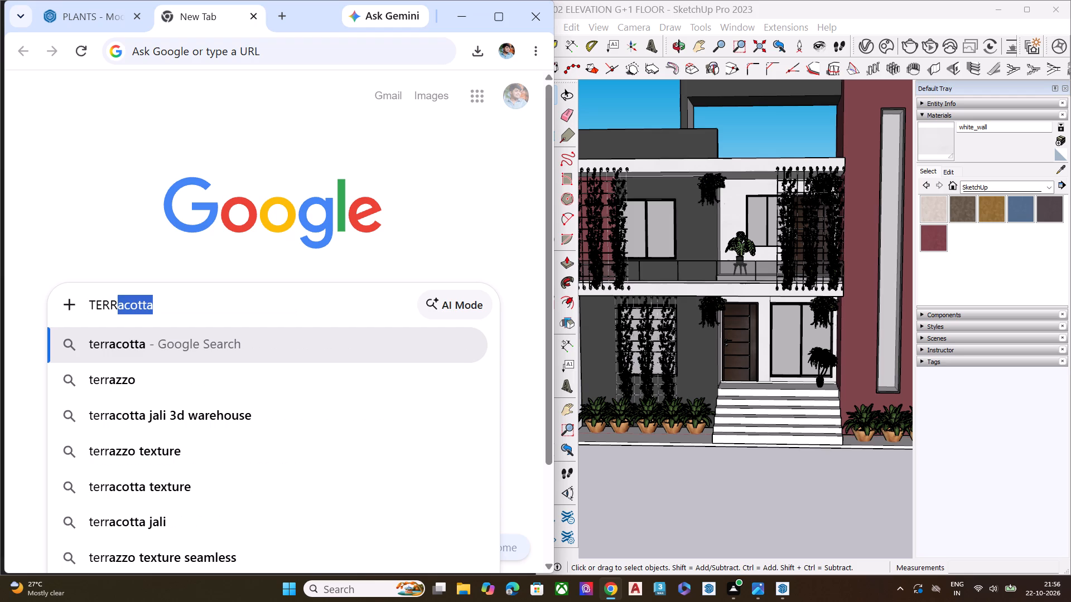
key("a")
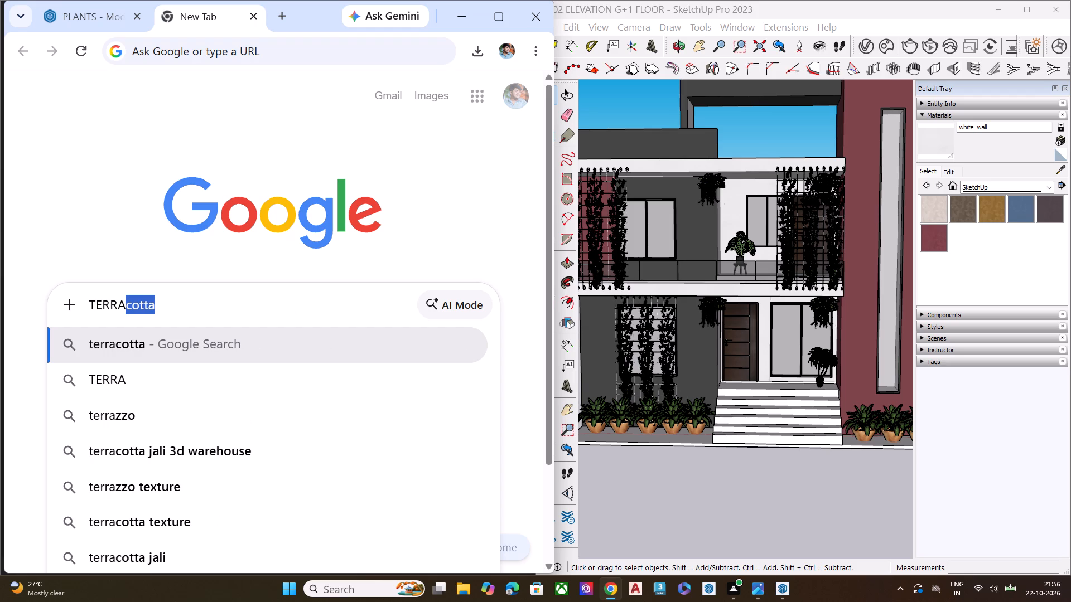
key("s")
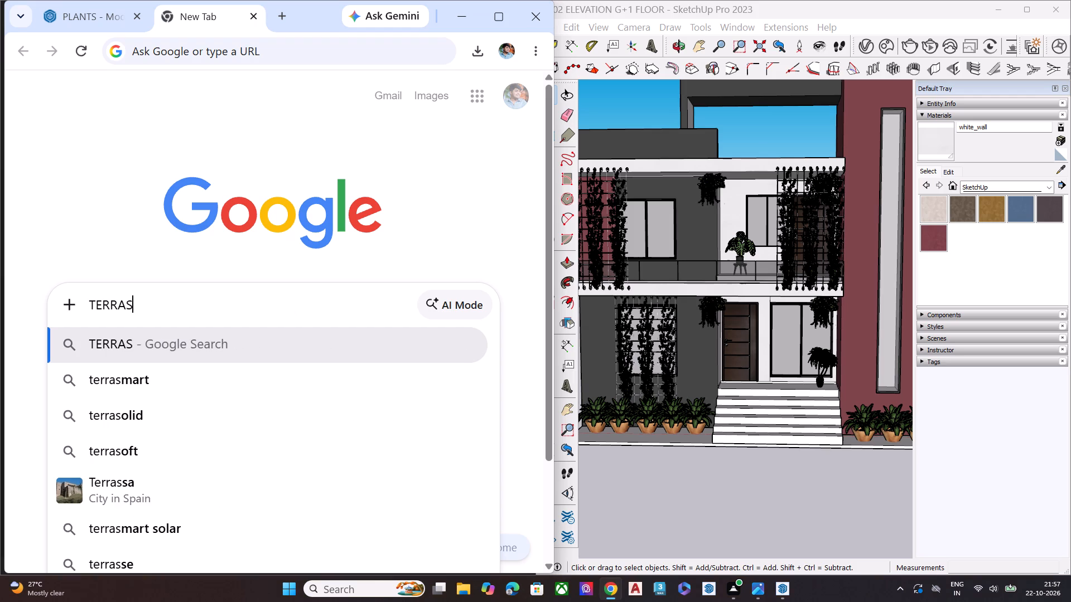
key("Return")
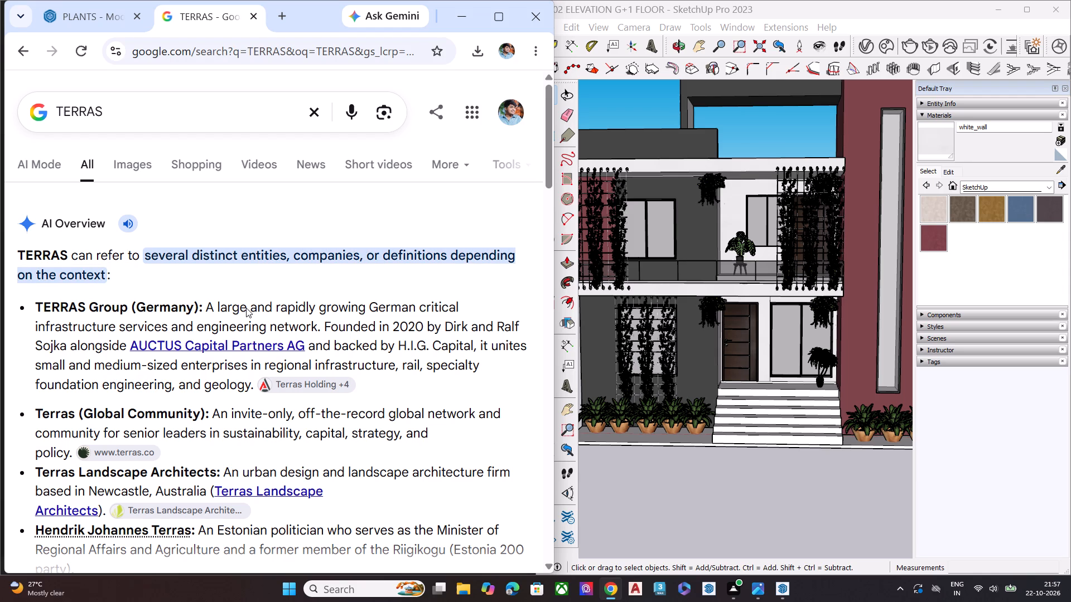
Look up "terrace building meaning" on Google to check the word, and close that browser tab.
left_click(146, 127)
key("space")
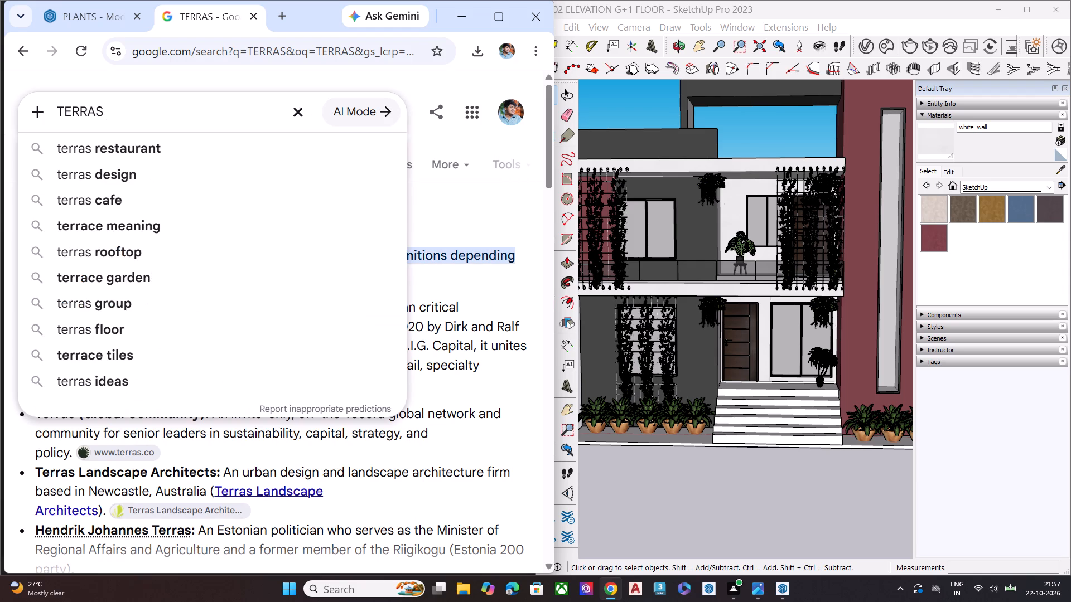
type("BUIL")
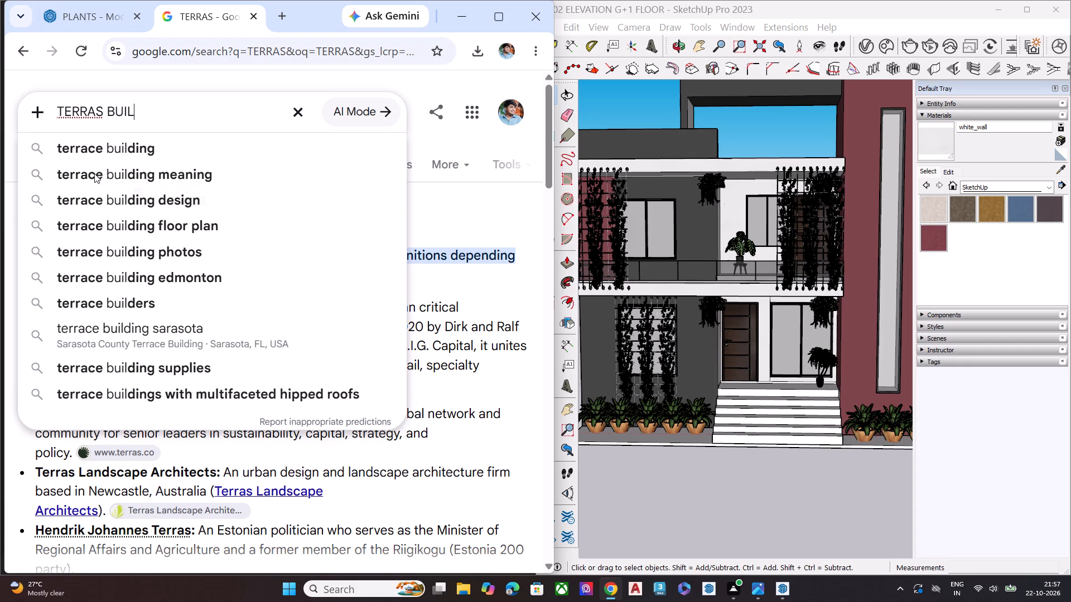
left_click(228, 174)
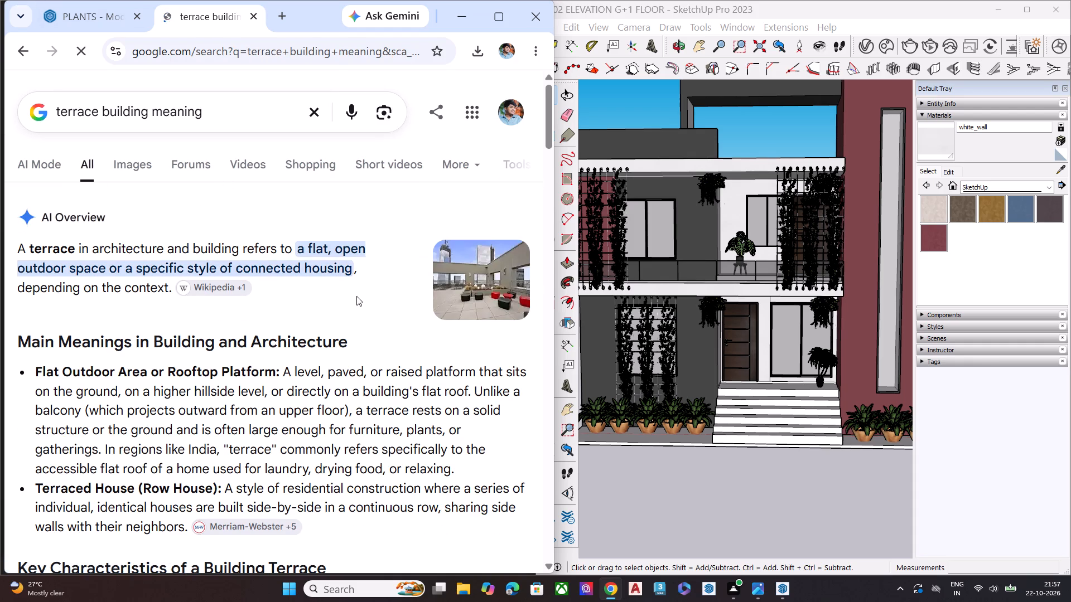
left_click(317, 115)
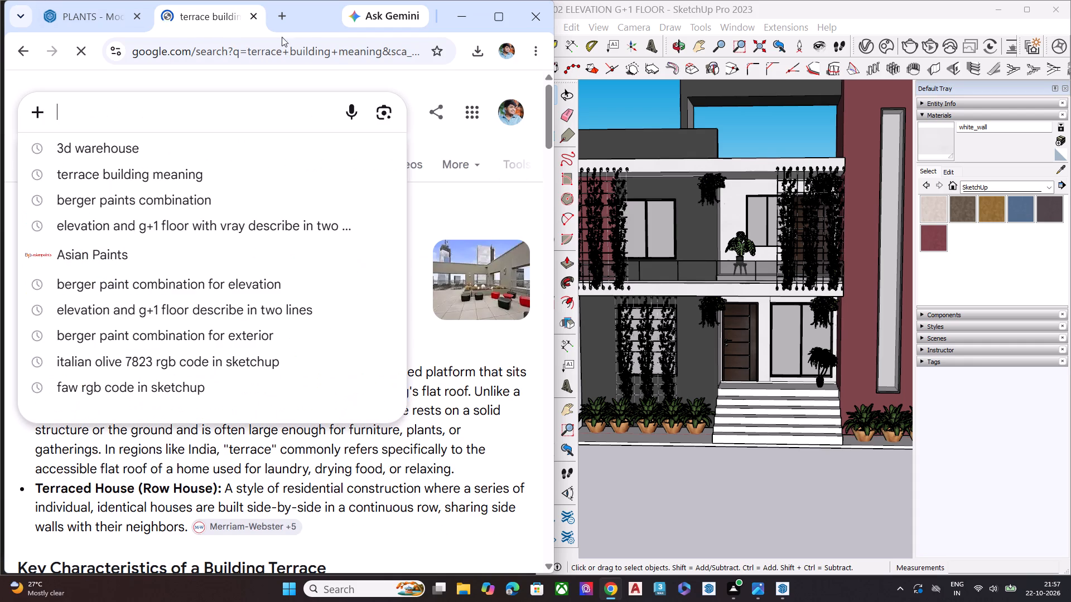
left_click(253, 17)
Search the 3D Warehouse models for "TERRACE PLANT".
left_click(225, 108)
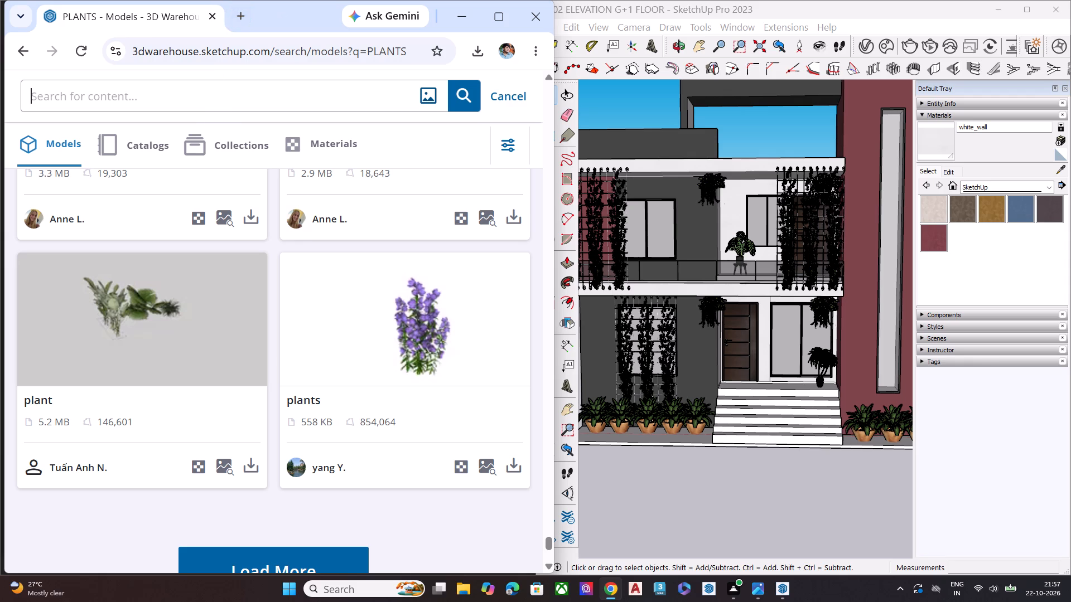
type("TERRACE")
key("space")
type("PLAB")
key("BackSpace")
type("NT")
key("Return")
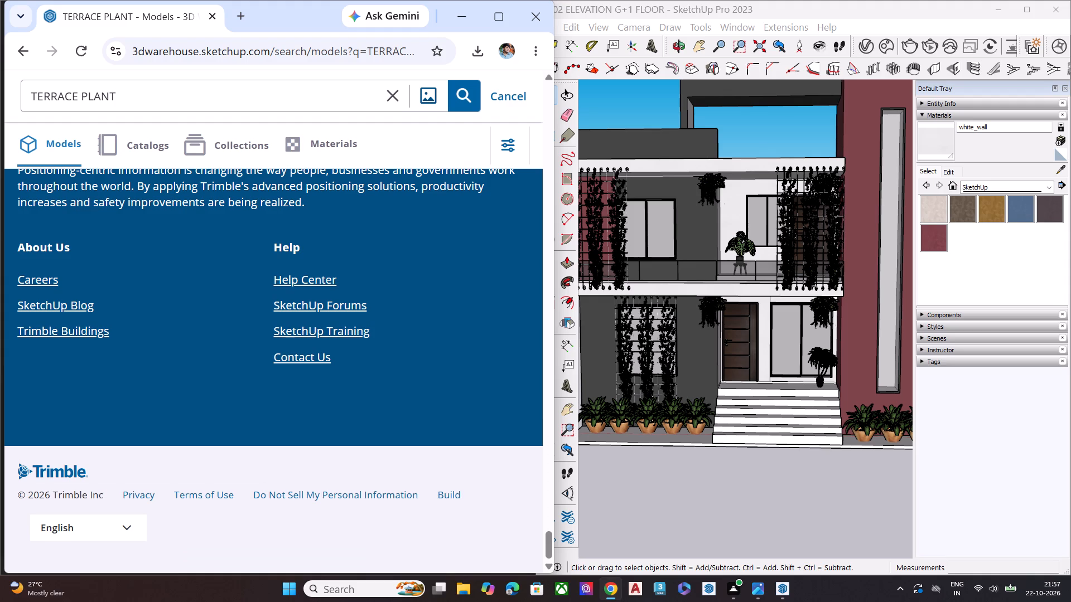
Look through the TERRACE PLANT results from the end of the list backwards for planters or plants that suit the elevation.
scroll(275, 276, "up", 2)
scroll(275, 276, "down", 1)
scroll(275, 276, "up", 6)
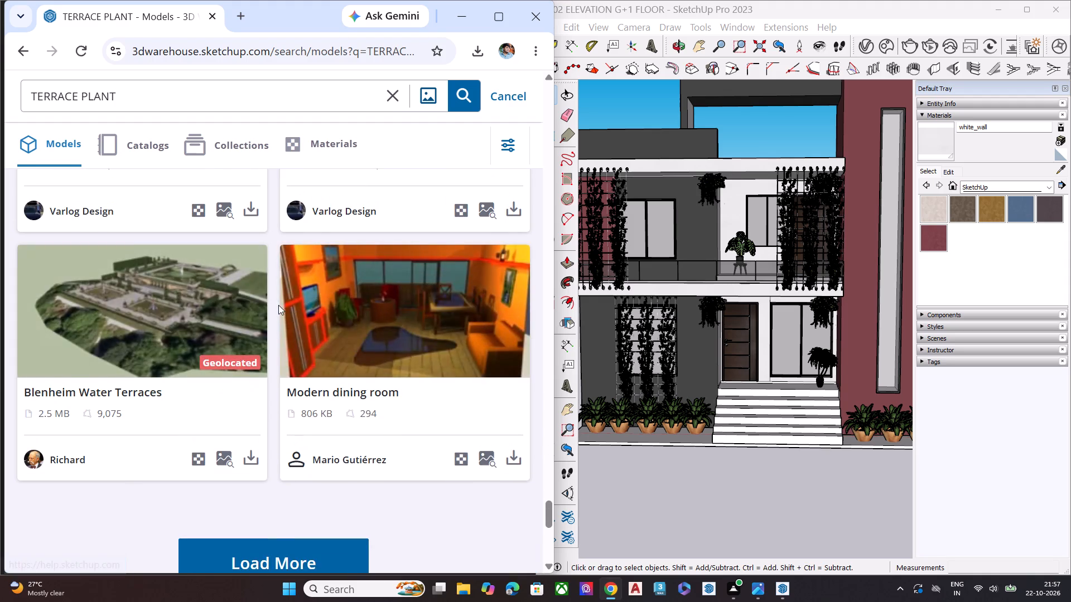
scroll(315, 308, "up", 6)
scroll(300, 239, "up", 7)
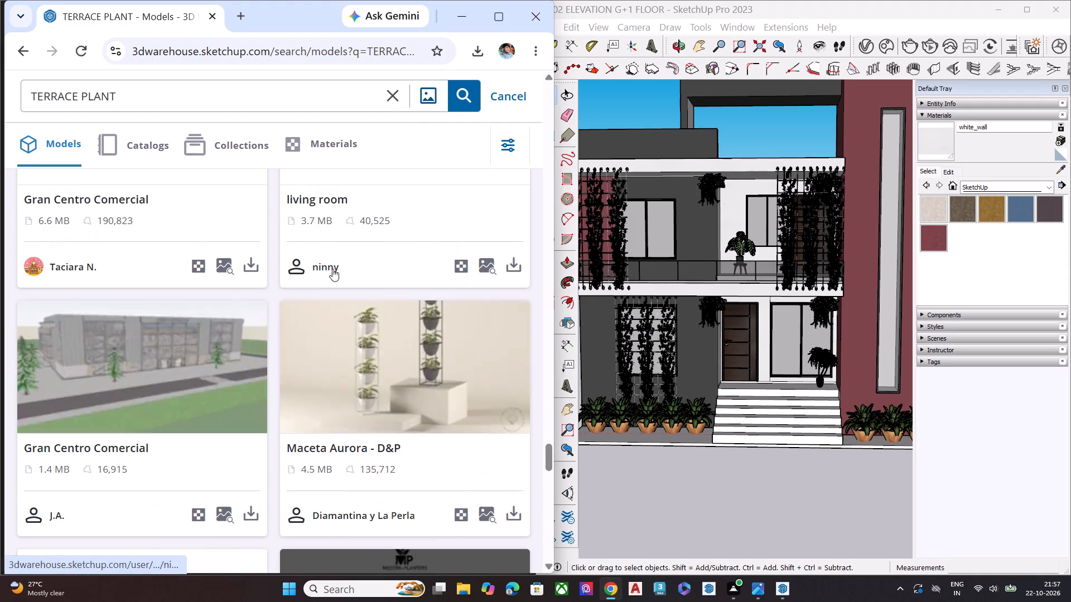
scroll(335, 271, "up", 8)
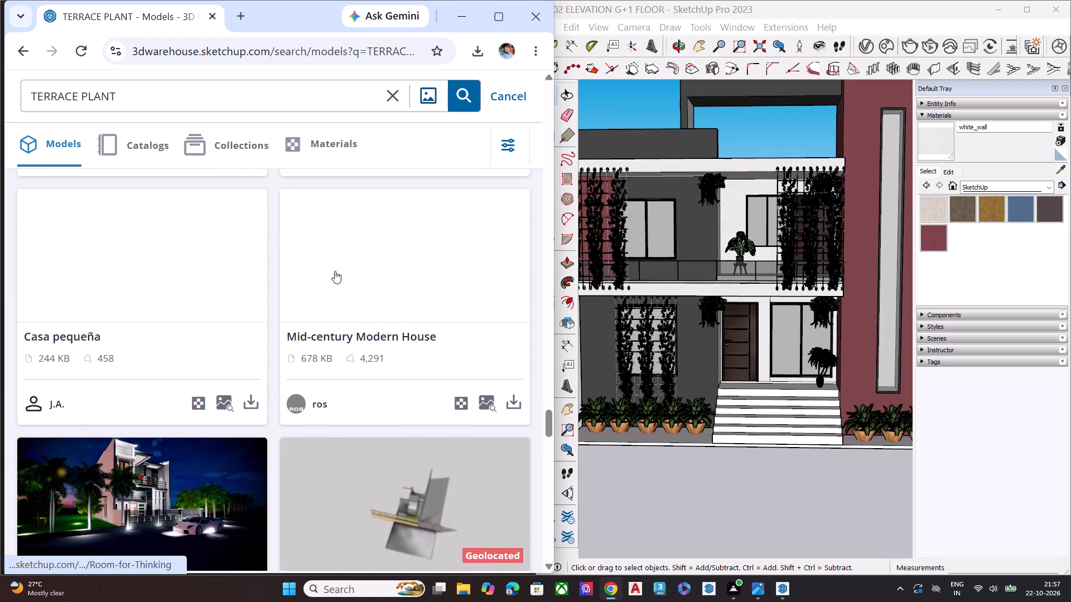
scroll(335, 271, "up", 8)
scroll(354, 318, "up", 7)
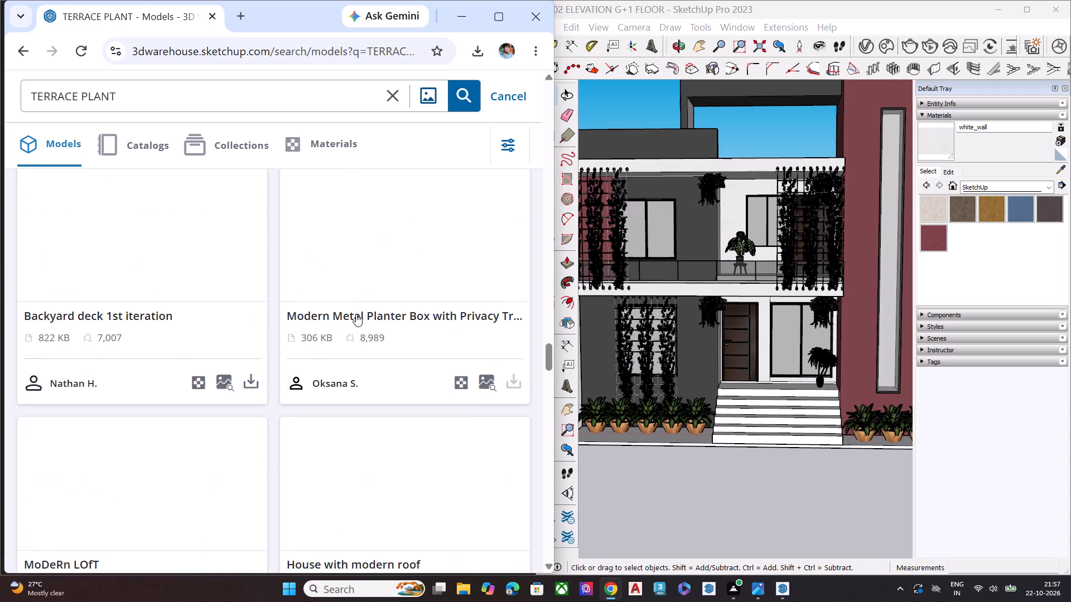
scroll(359, 308, "up", 5)
scroll(1, 287, "up", 3)
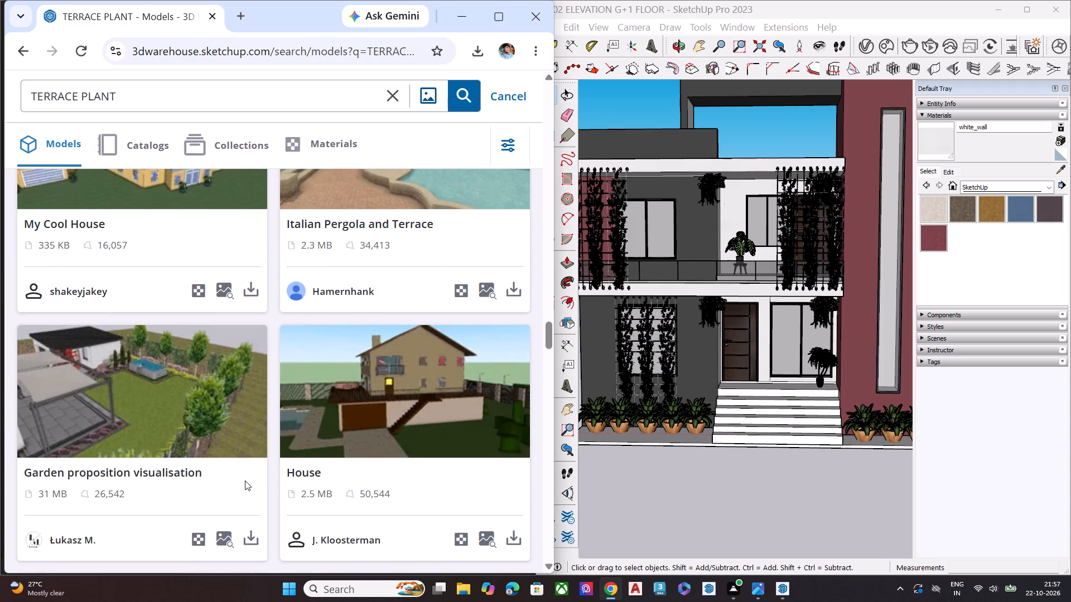
scroll(321, 456, "up", 7)
scroll(377, 442, "up", 5)
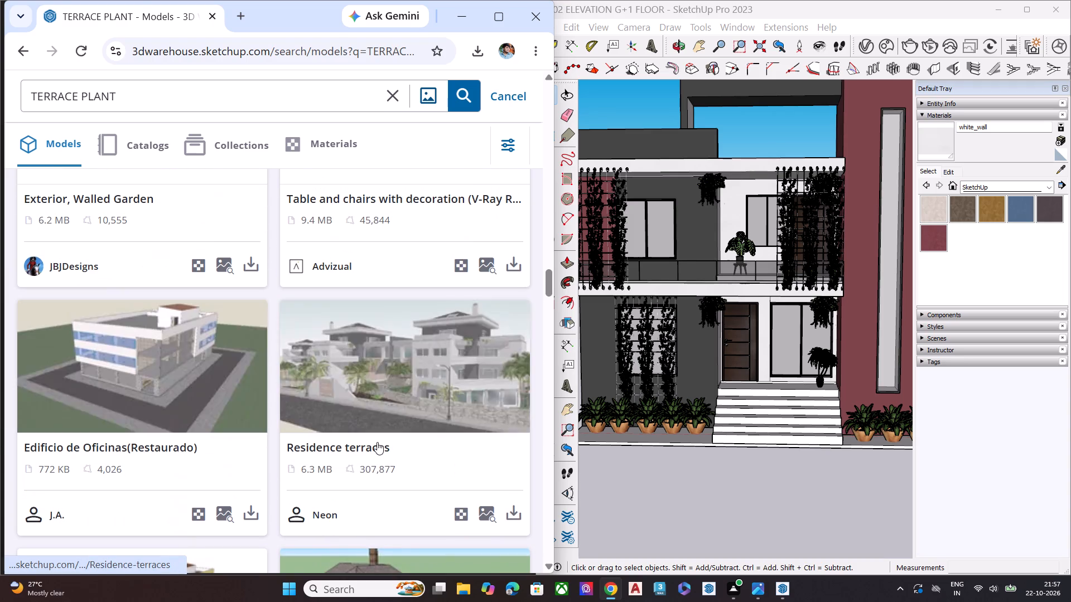
scroll(377, 442, "up", 7)
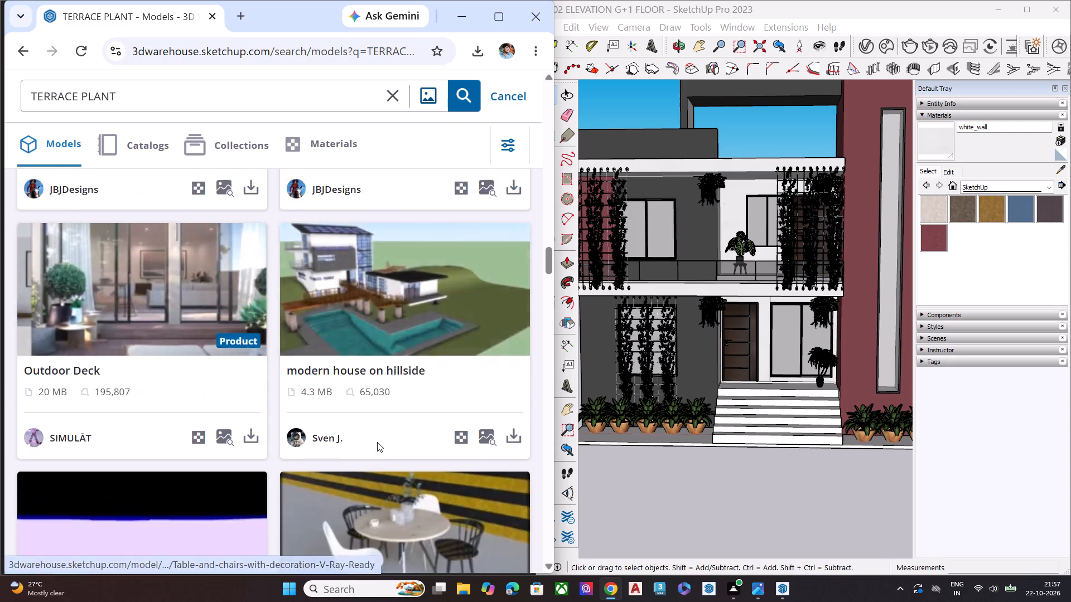
scroll(377, 442, "up", 13)
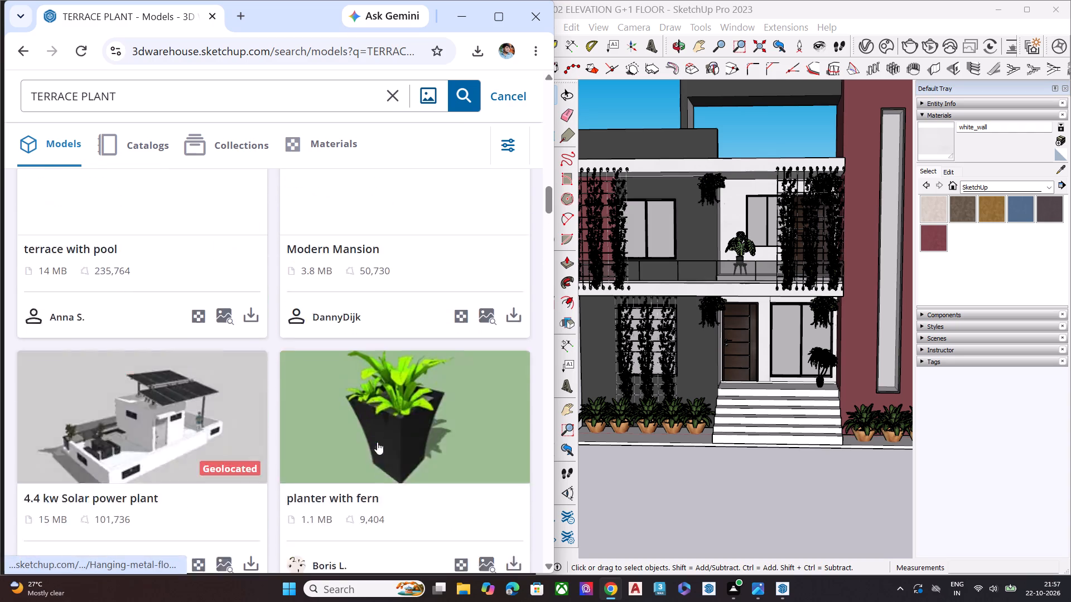
Examine the earliest TERRACE PLANT results for potted, hanging or terrace planter models that suit the elevation.
scroll(377, 442, "up", 3)
scroll(377, 442, "down", 2)
scroll(377, 442, "up", 6)
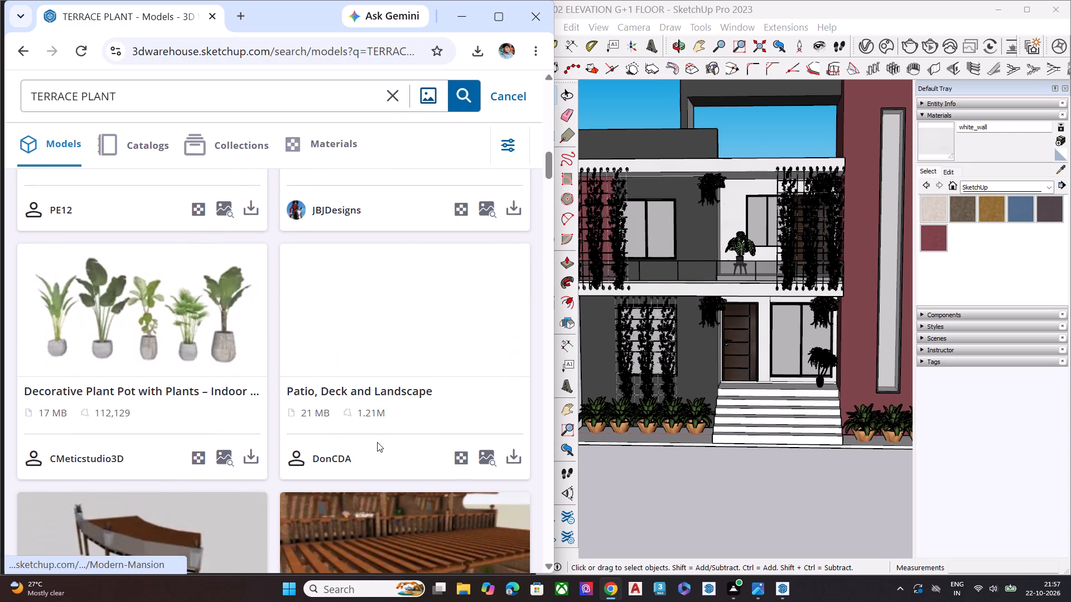
scroll(377, 442, "down", 2)
scroll(377, 442, "up", 6)
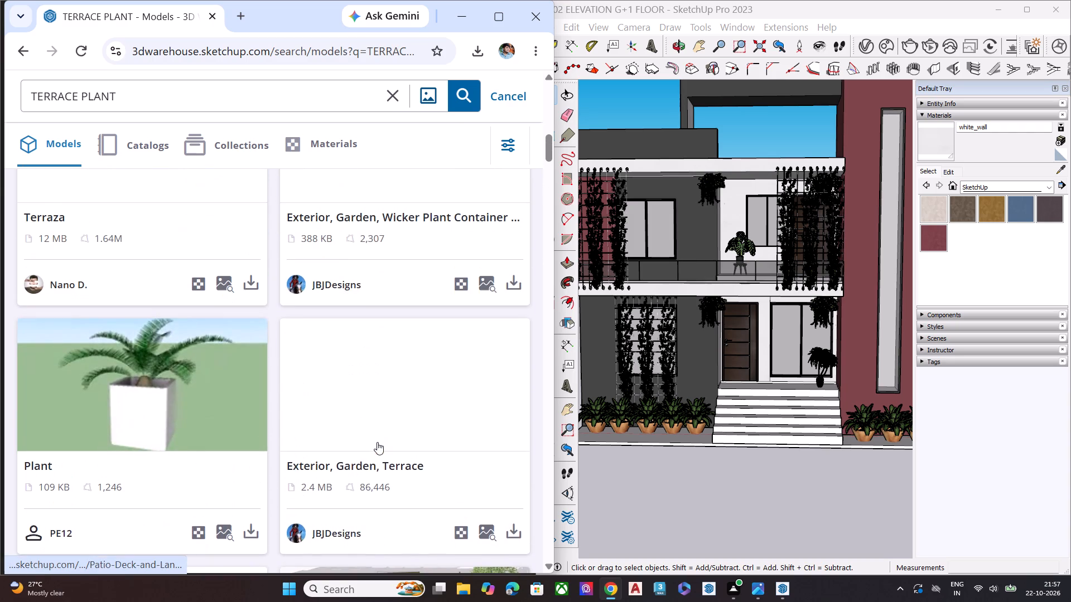
scroll(377, 442, "up", 3)
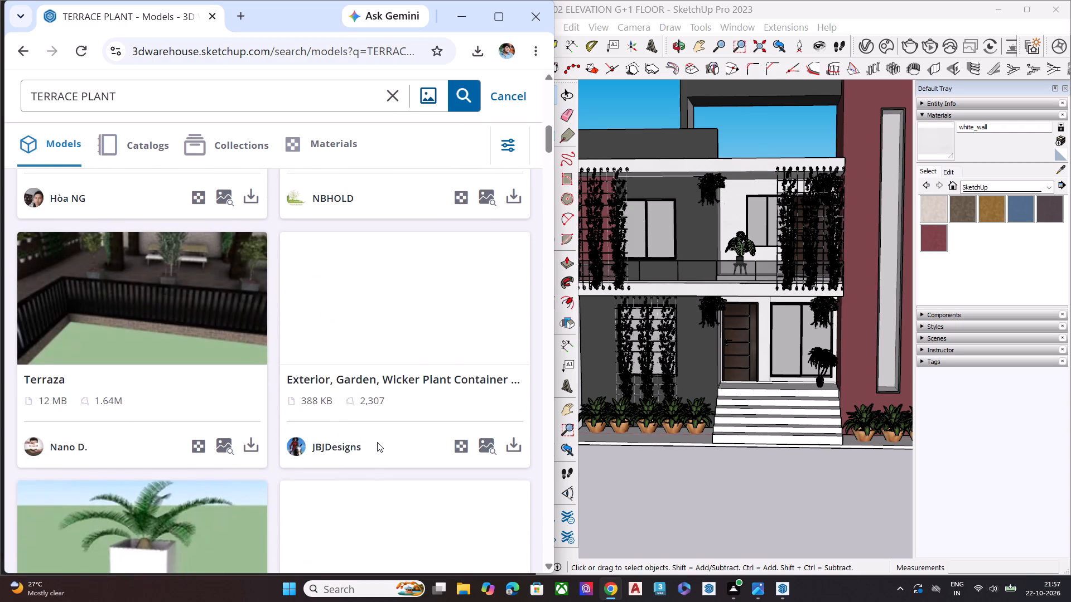
scroll(377, 442, "up", 3)
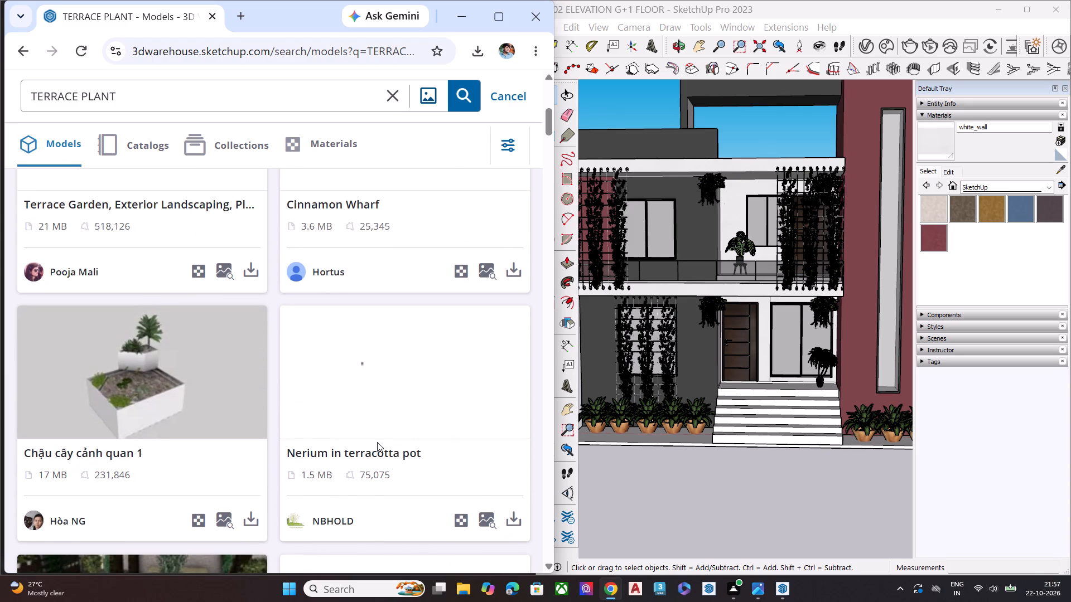
scroll(377, 442, "up", 3)
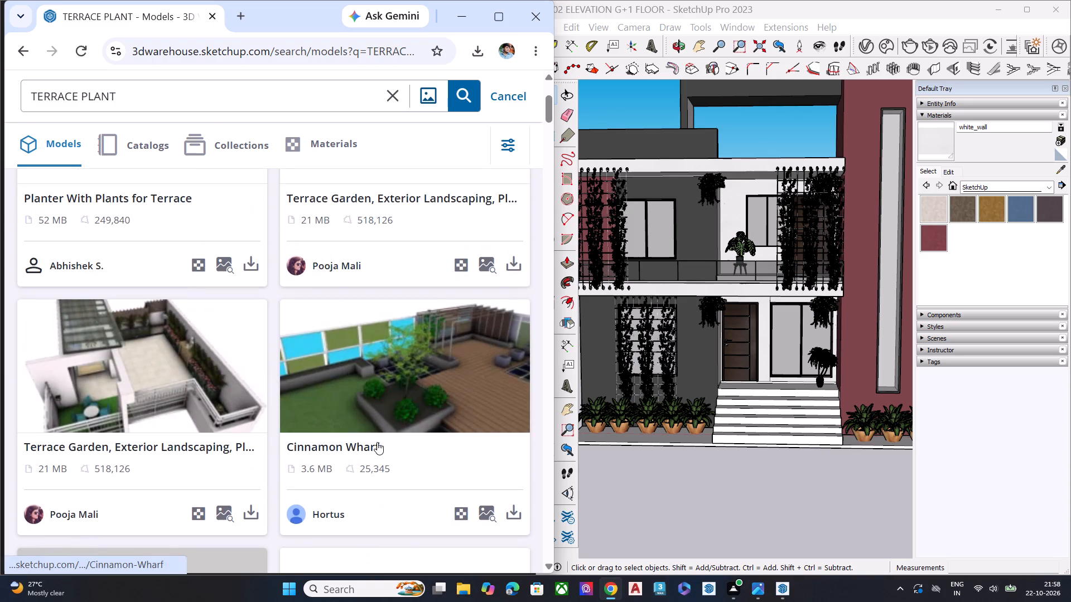
scroll(377, 442, "up", 8)
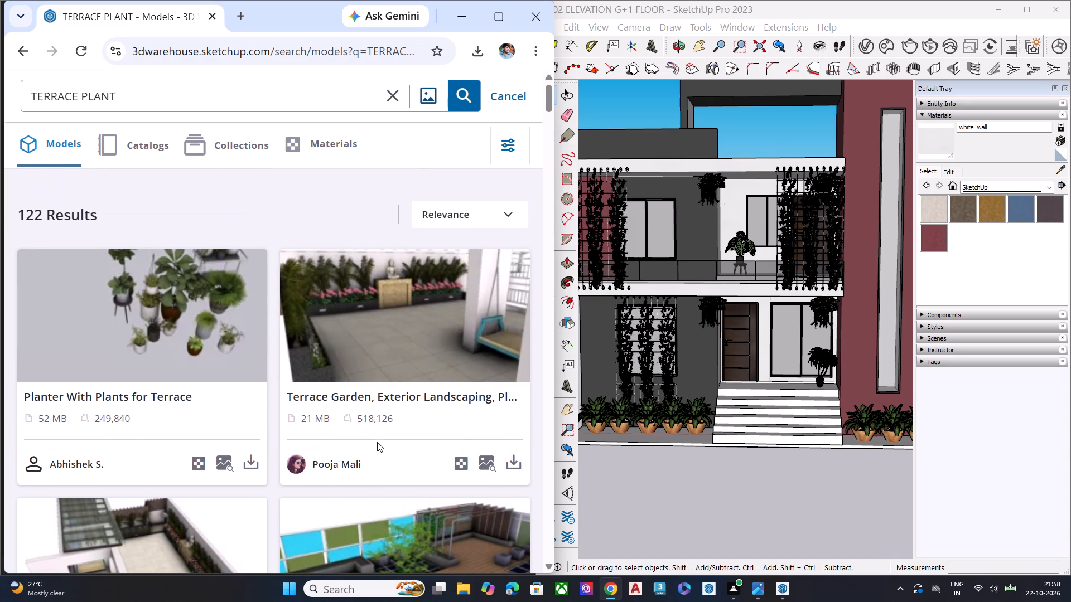
scroll(375, 380, "down", 6)
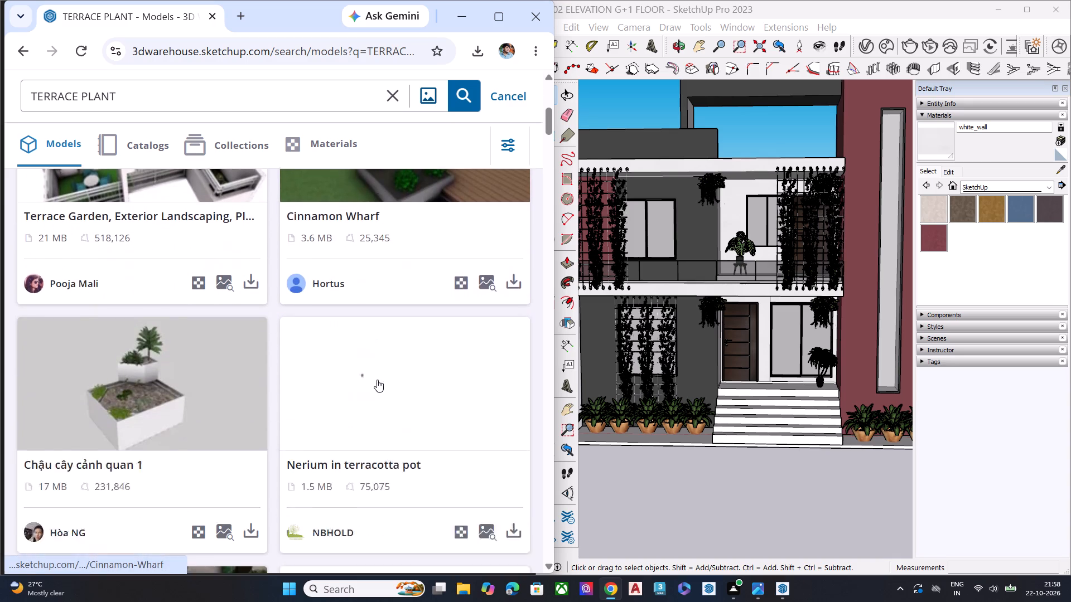
scroll(290, 322, "down", 2)
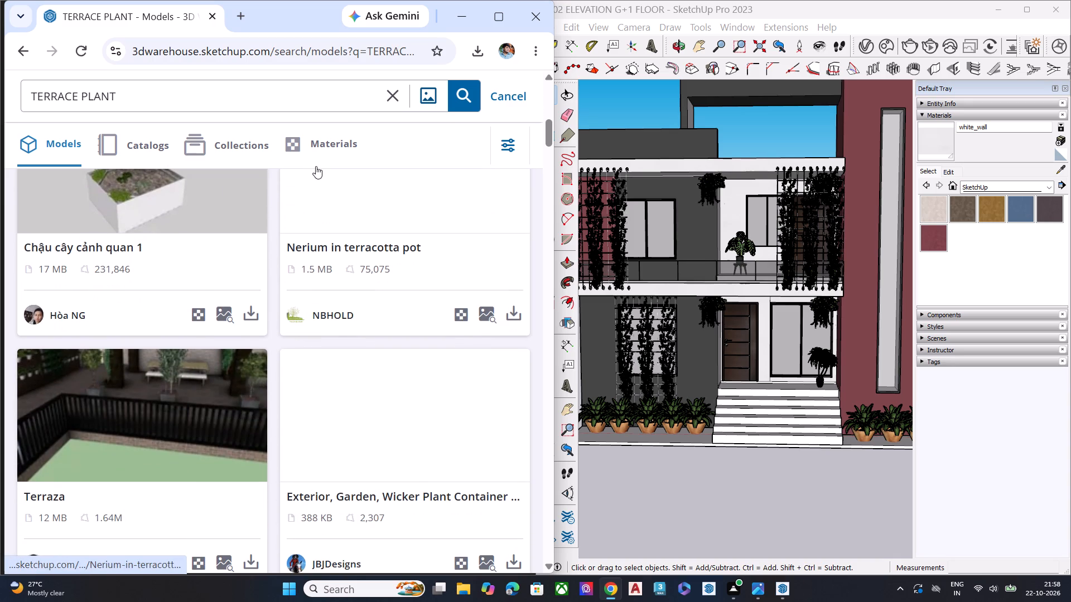
Search the 3D Warehouse models for "PLANT IN TERRACE".
left_click(393, 103)
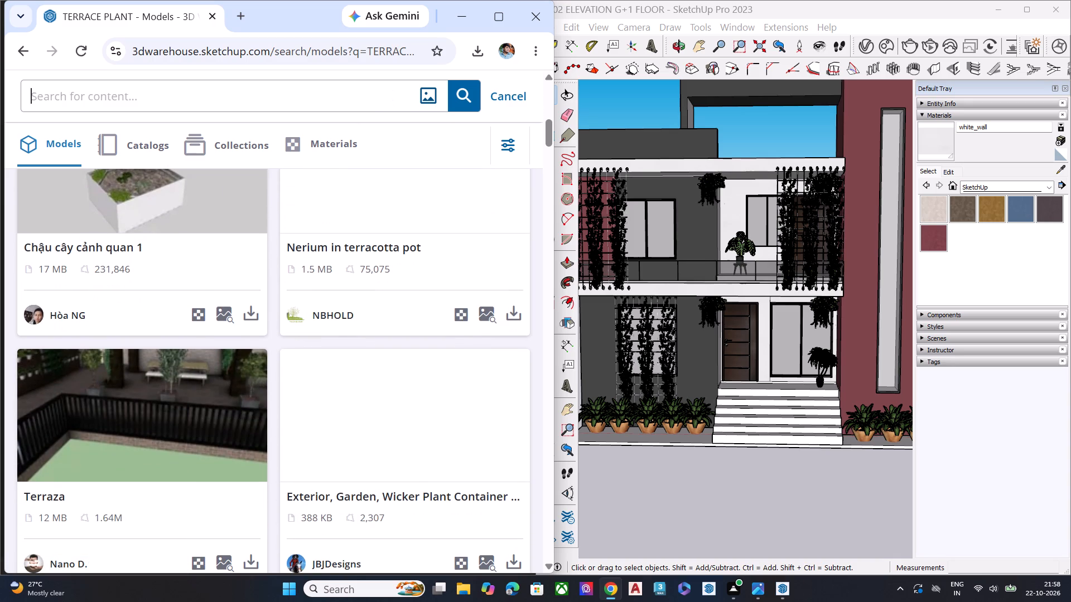
left_click(304, 104)
type("PLANT")
key("space")
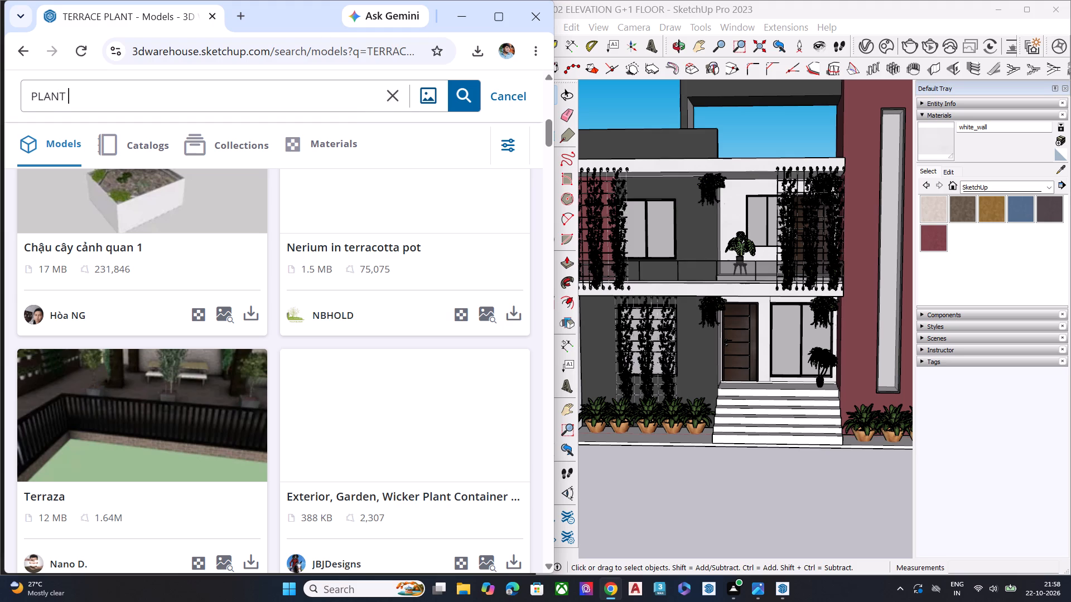
type("IN TA")
key("BackSpace")
type("ERRA")
type("CE")
key("Return")
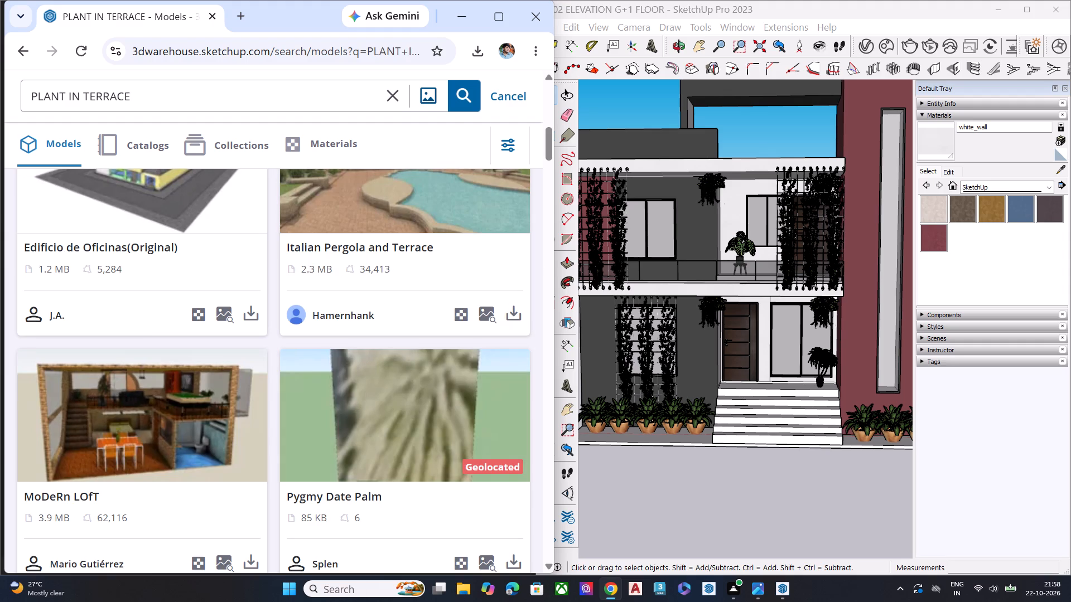
Look through the first PLANT IN TERRACE results for a suitable terrace planter, and close the 3D Warehouse browser tab.
scroll(363, 151, "up", 5)
scroll(358, 285, "up", 1)
scroll(357, 285, "down", 1)
scroll(357, 285, "up", 3)
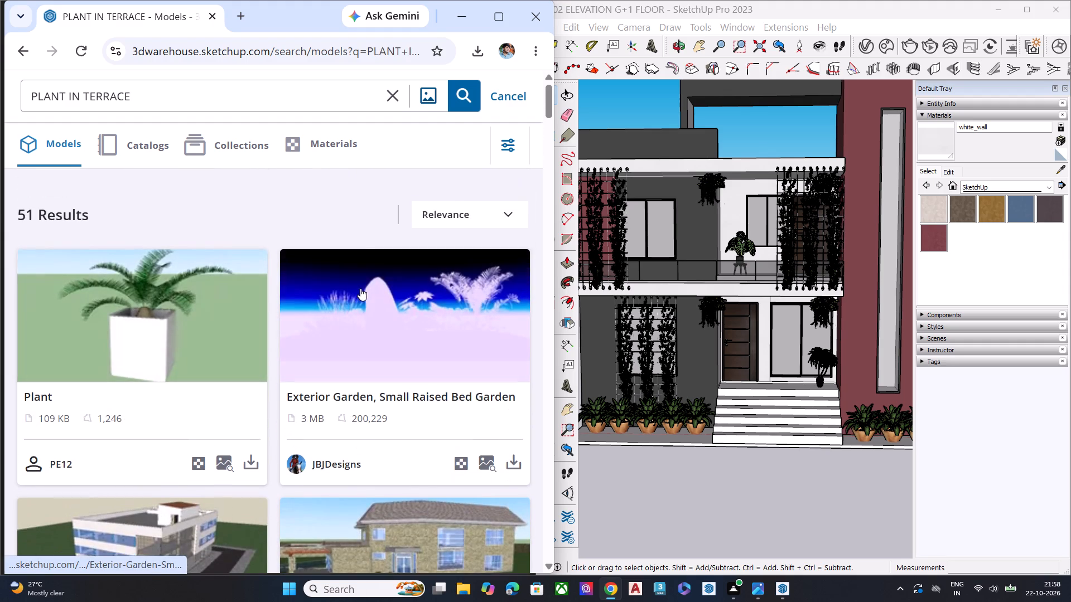
scroll(360, 288, "up", 1)
scroll(360, 288, "down", 2)
scroll(360, 288, "up", 5)
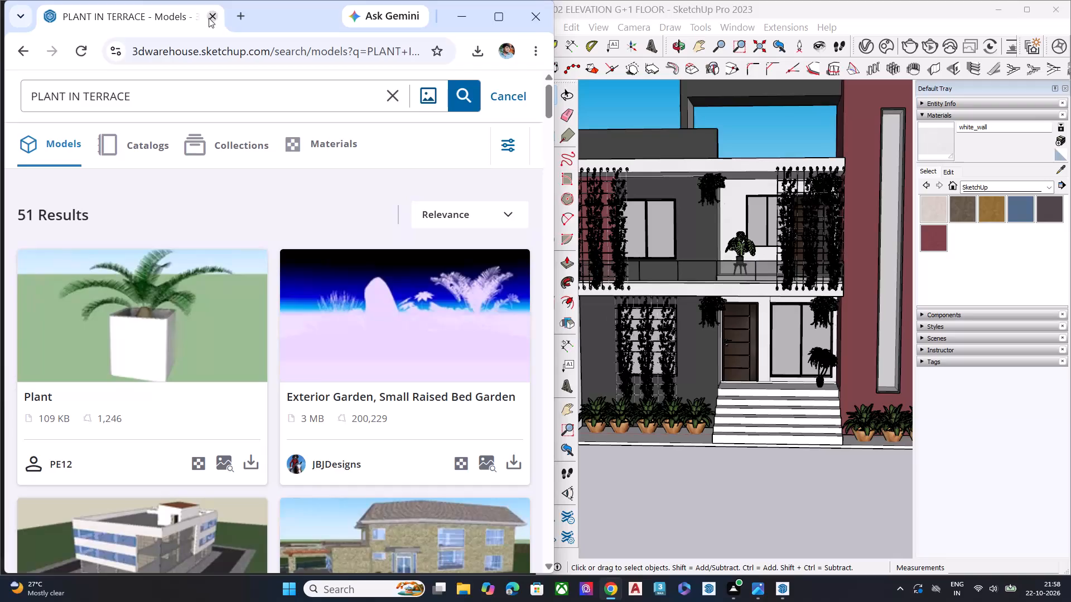
left_click(209, 18)
Examine the decorated house model from the front and both corners, comparing its elevation with the reference image.
scroll(769, 281, "down", 3)
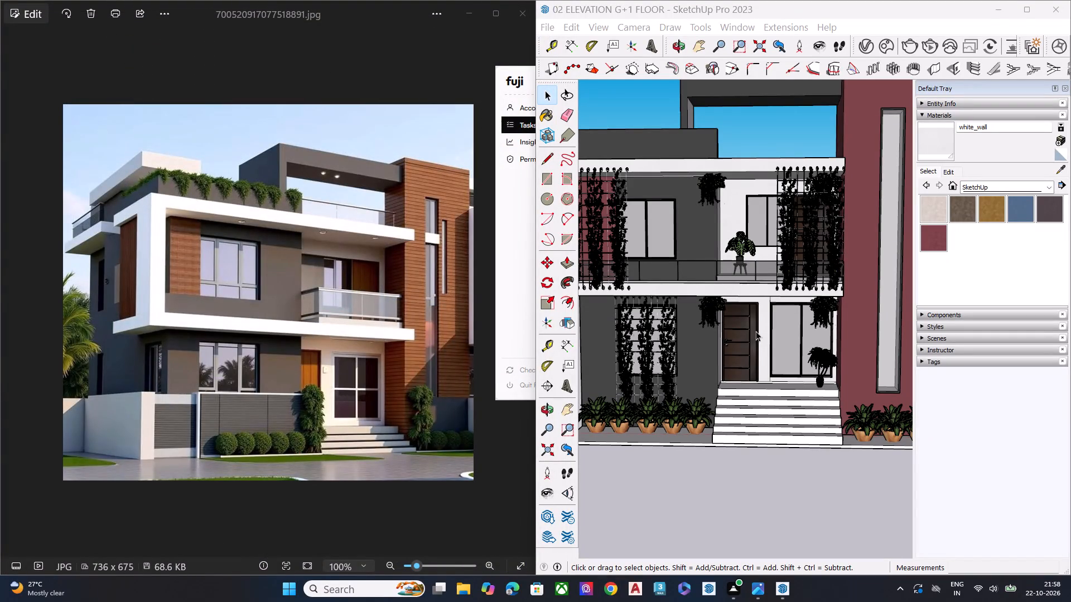
scroll(756, 331, "down", 6)
scroll(756, 326, "up", 2)
scroll(750, 330, "down", 1)
scroll(750, 330, "up", 1)
scroll(750, 330, "down", 4)
middle_click_drag(793, 336, 893, 223)
scroll(843, 242, "up", 2)
scroll(783, 246, "down", 3)
scroll(775, 247, "up", 2)
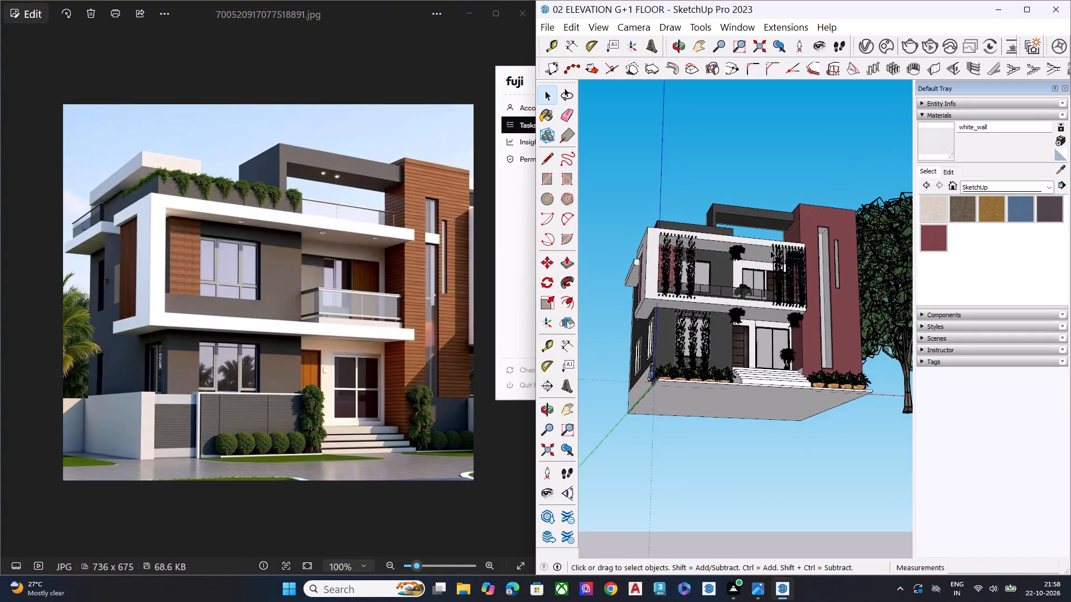
scroll(770, 250, "up", 1)
scroll(770, 250, "down", 2)
scroll(770, 253, "up", 4)
scroll(657, 299, "up", 5)
middle_click_drag(764, 278, 769, 341)
scroll(760, 331, "up", 1)
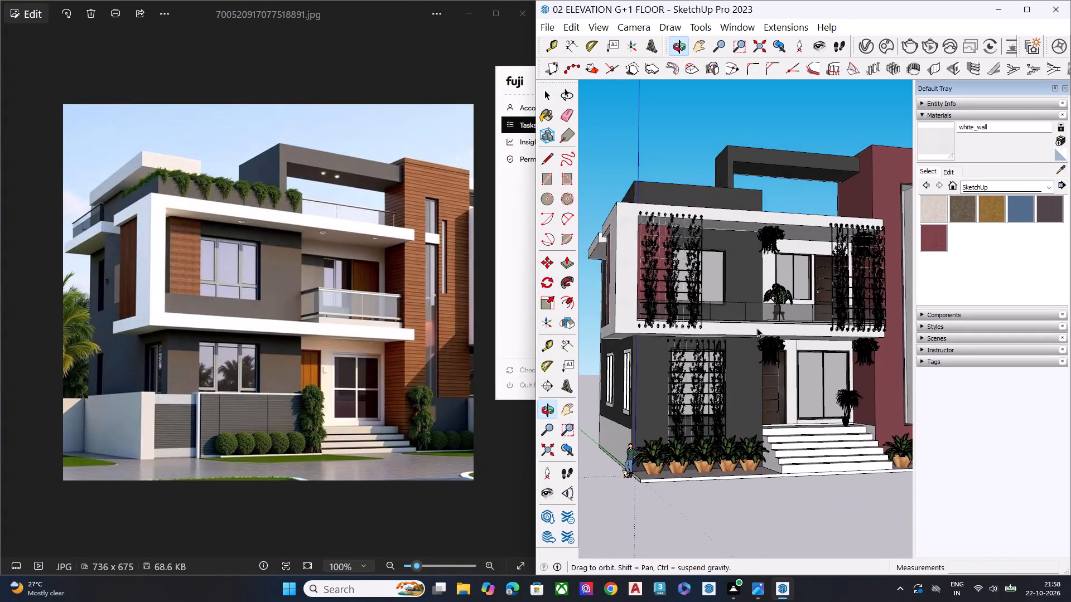
scroll(676, 310, "down", 1)
scroll(675, 310, "up", 1)
scroll(673, 312, "down", 6)
middle_click_drag(805, 327, 653, 349)
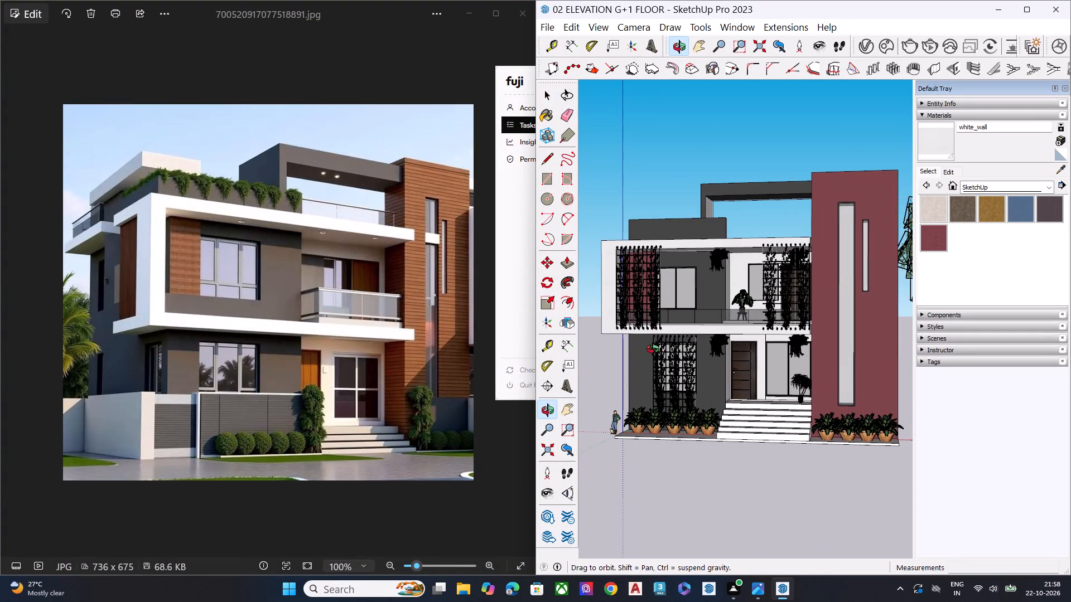
middle_click_drag(653, 349, 723, 351)
scroll(741, 321, "up", 3)
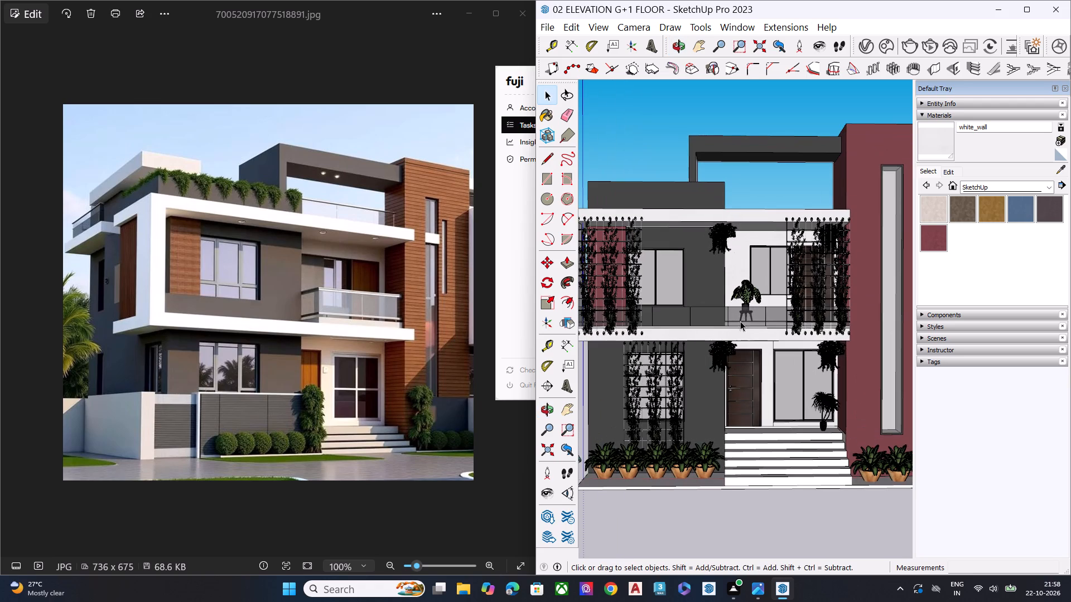
middle_click_drag(713, 334, 706, 298)
scroll(706, 298, "up", 3)
scroll(752, 322, "down", 6)
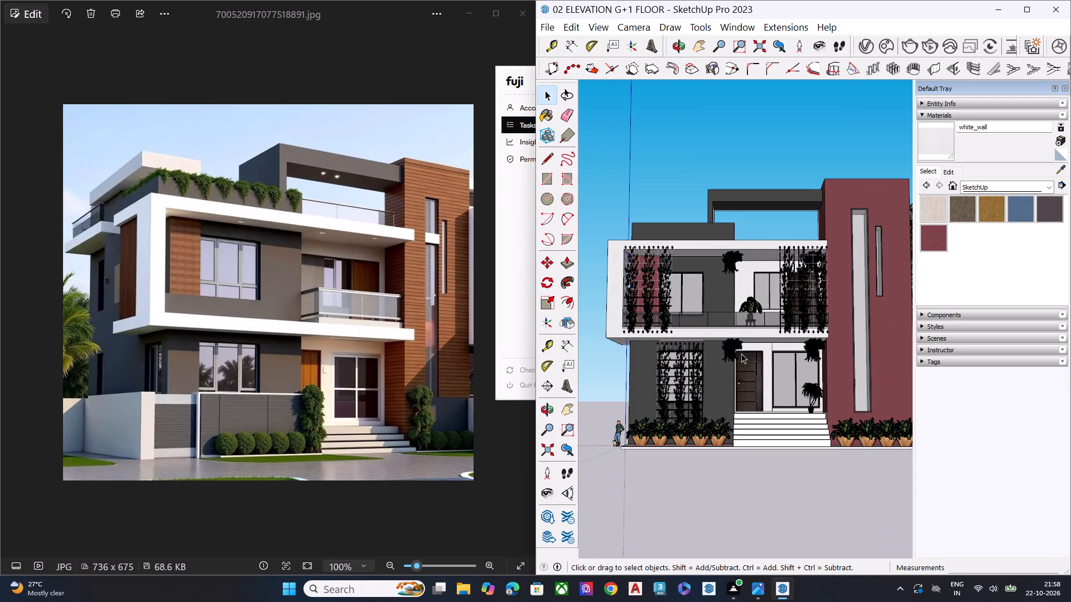
middle_click_drag(741, 353, 852, 344)
scroll(664, 333, "down", 8)
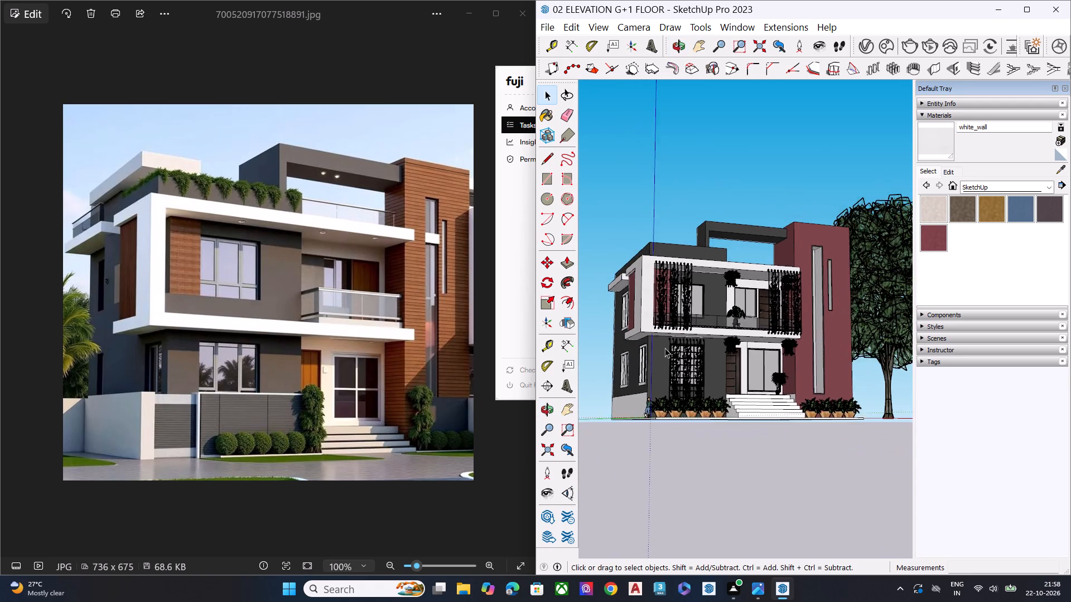
middle_click_drag(737, 372, 841, 360)
scroll(861, 332, "up", 4)
scroll(798, 334, "down", 4)
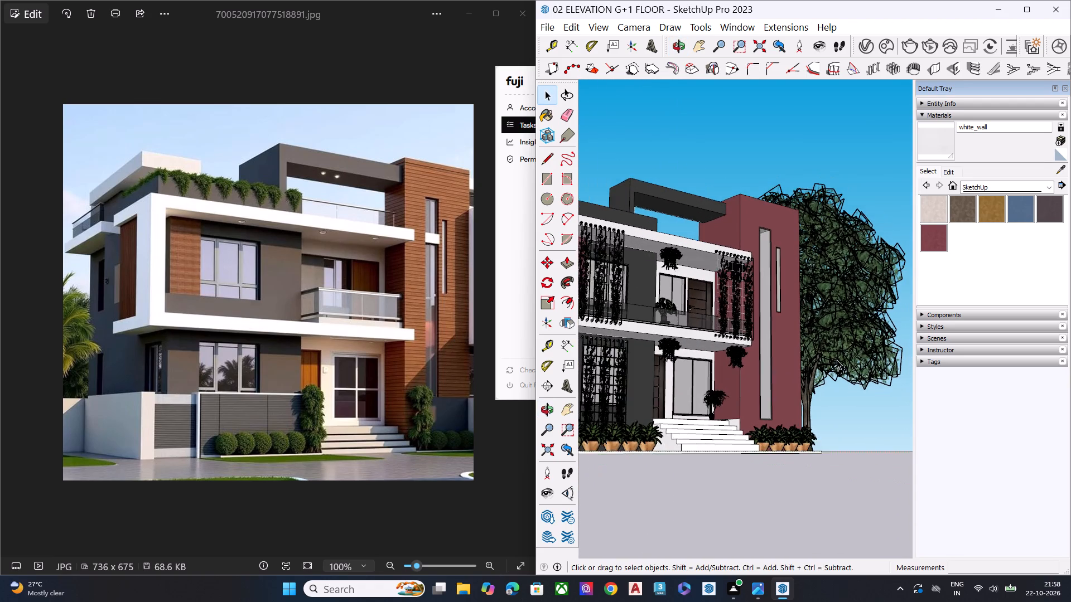
scroll(837, 360, "down", 1)
Close the reference image and enlarge the SketchUp window to fill the screen.
left_click(523, 18)
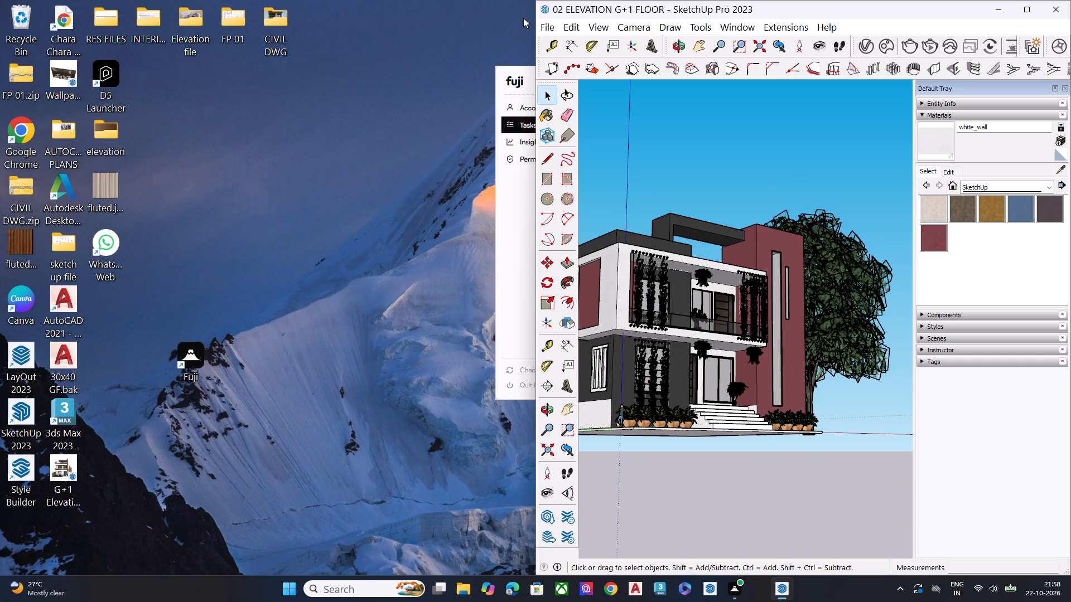
left_click(1029, 10)
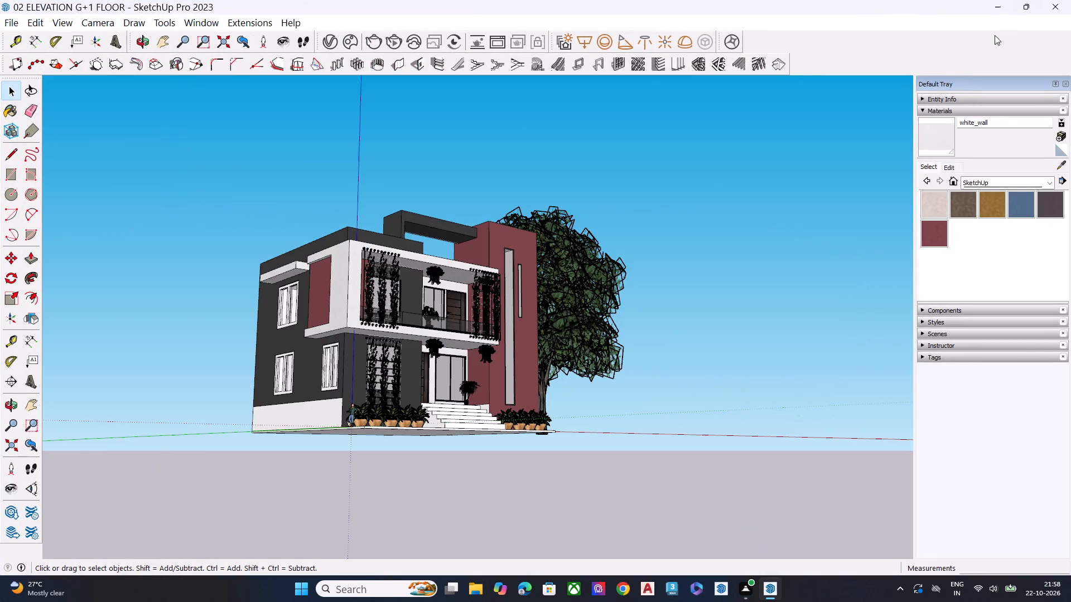
Copy the large tree beside the maroon tower about 120' along the red axis to the opposite side of the house.
scroll(402, 279, "up", 4)
middle_click_drag(402, 281, 403, 285)
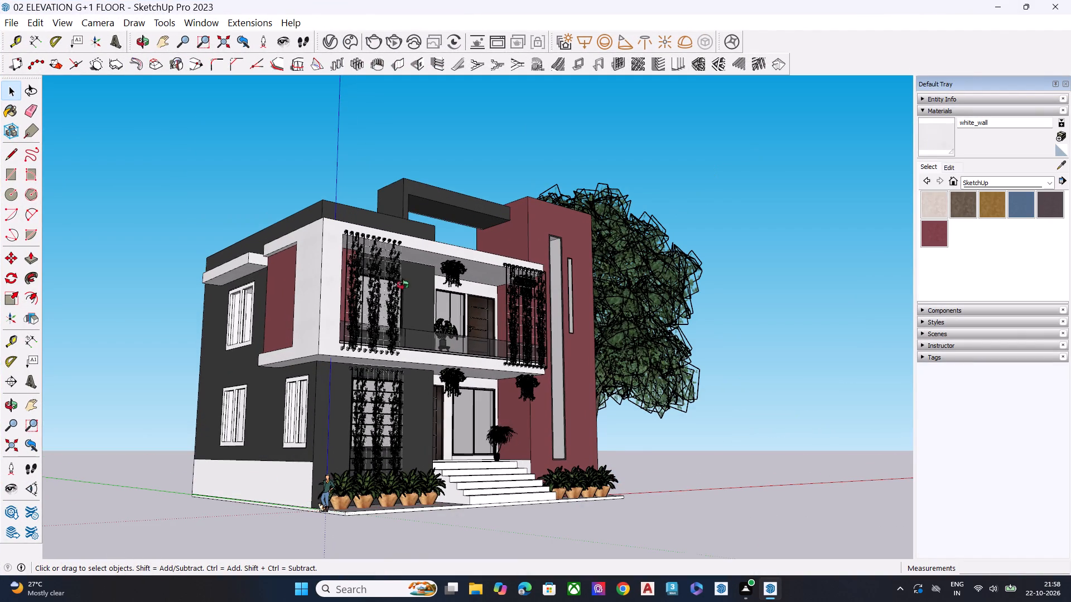
middle_click_drag(403, 285, 392, 331)
scroll(338, 450, "up", 1)
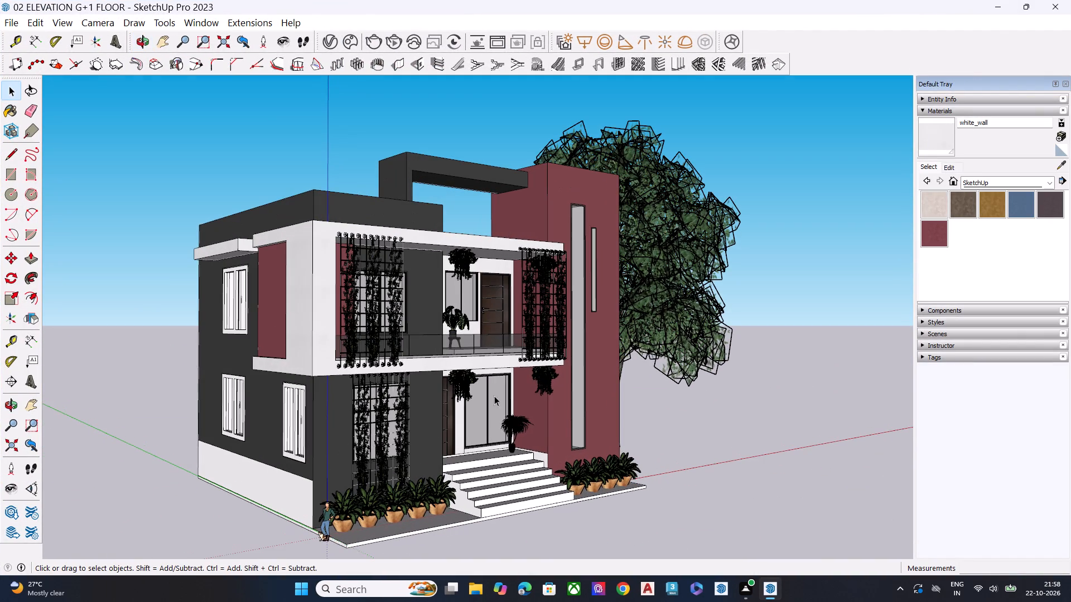
scroll(692, 224, "down", 7)
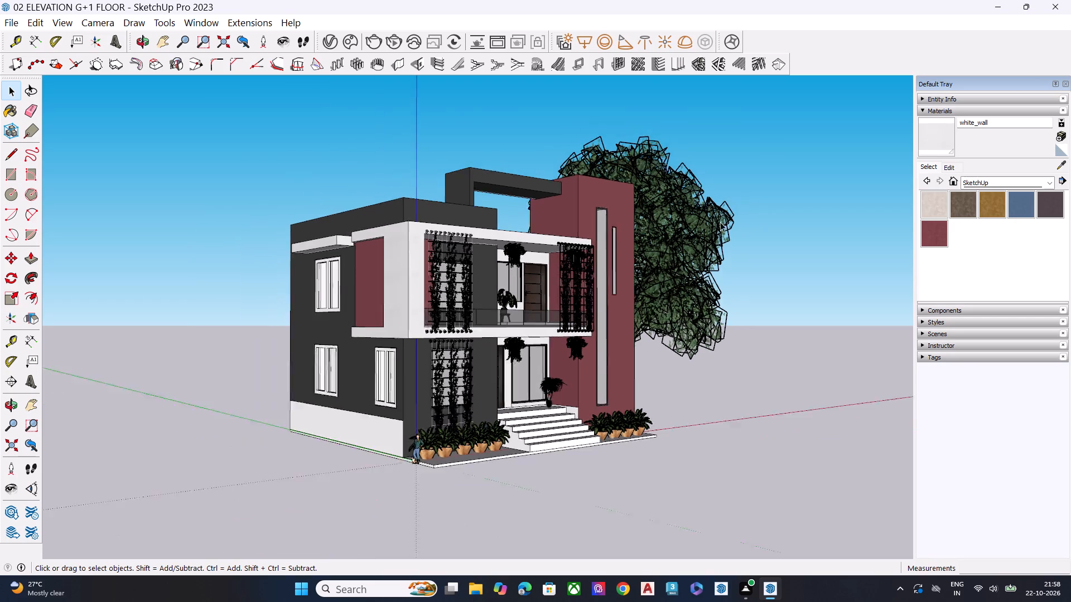
middle_click_drag(660, 225, 630, 406)
left_click(705, 155)
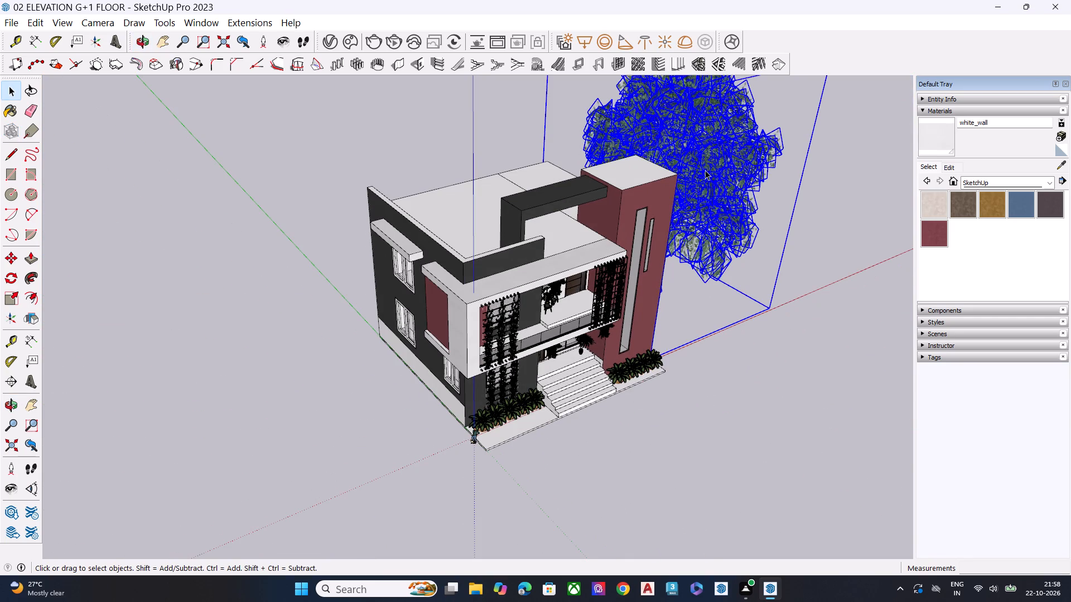
middle_click_drag(684, 254, 394, 232)
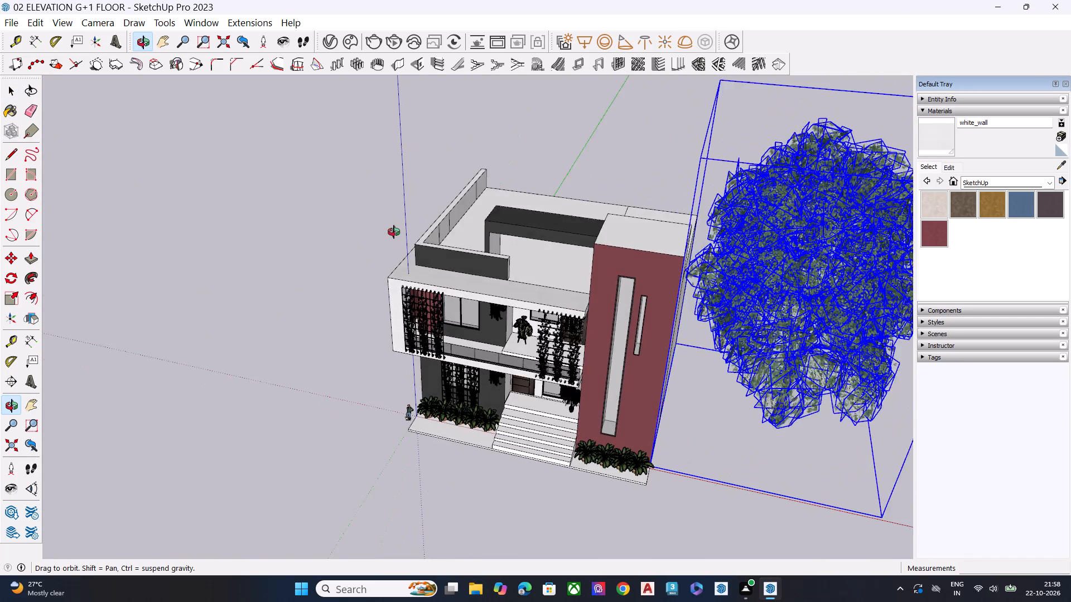
middle_click_drag(394, 232, 388, 217)
key("m")
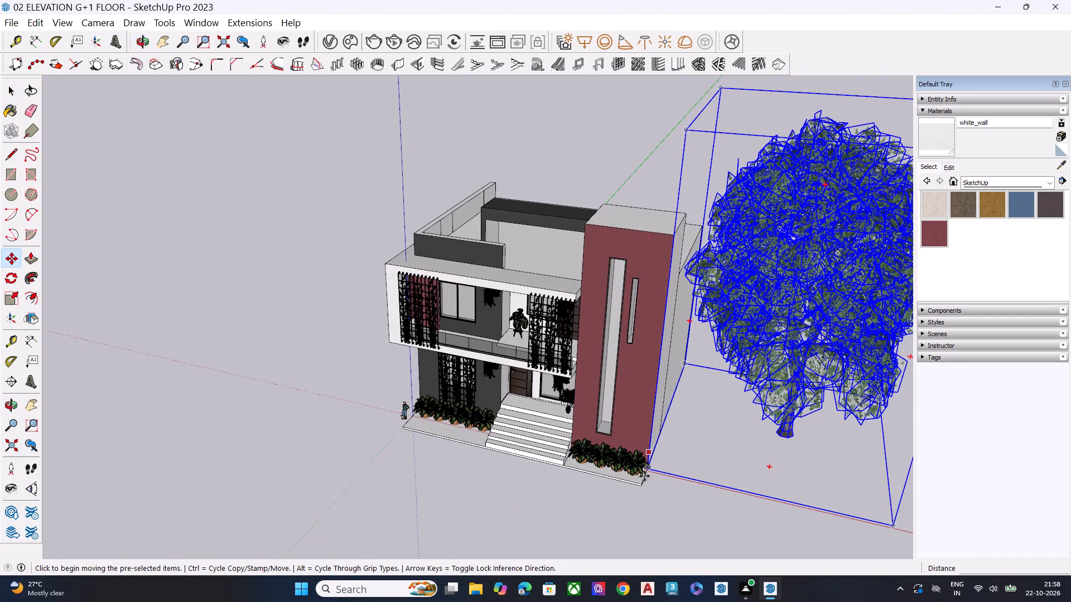
left_click(649, 470)
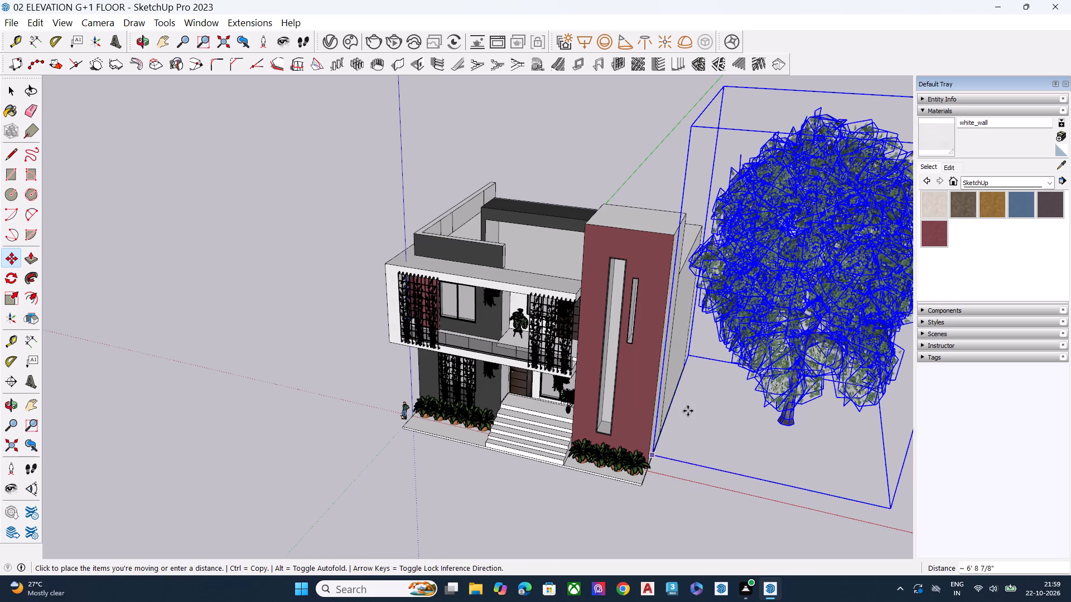
middle_click_drag(470, 174, 851, 122)
scroll(575, 401, "up", 2)
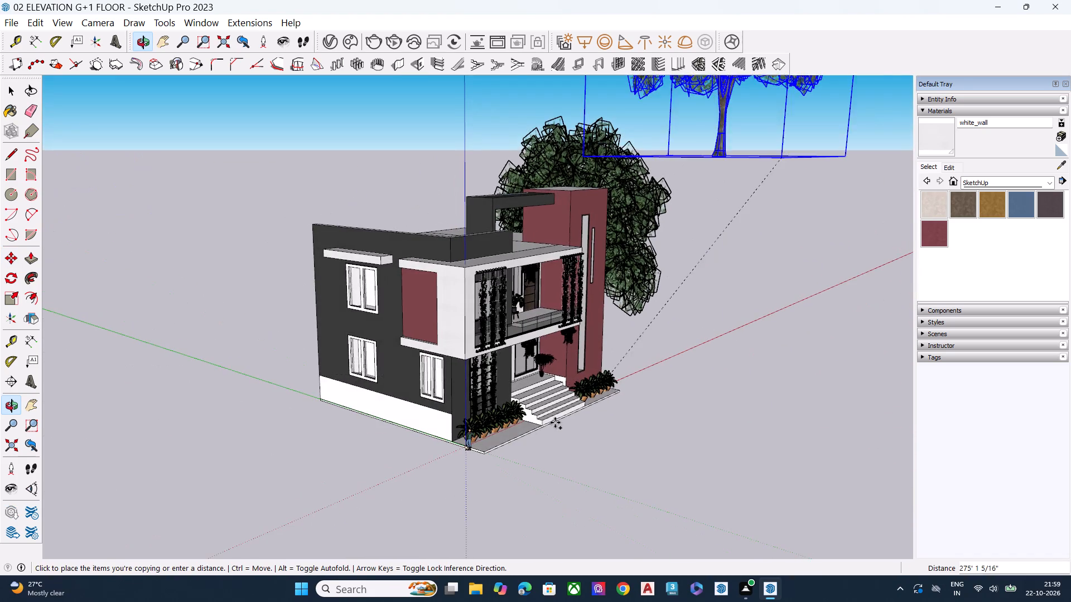
scroll(555, 423, "up", 5)
scroll(378, 469, "up", 7)
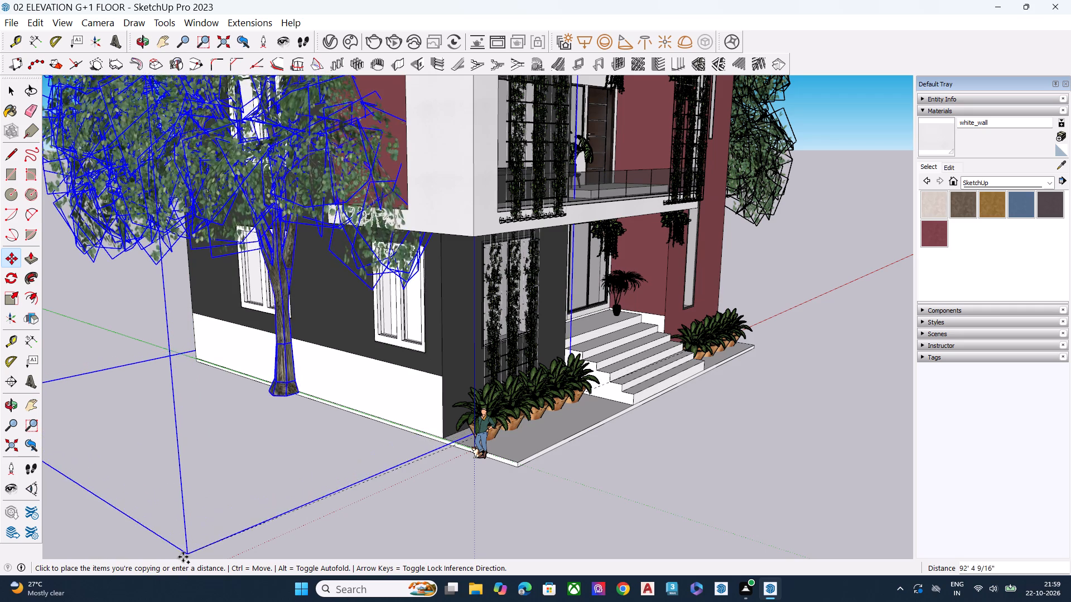
scroll(447, 401, "down", 7)
scroll(553, 393, "down", 6)
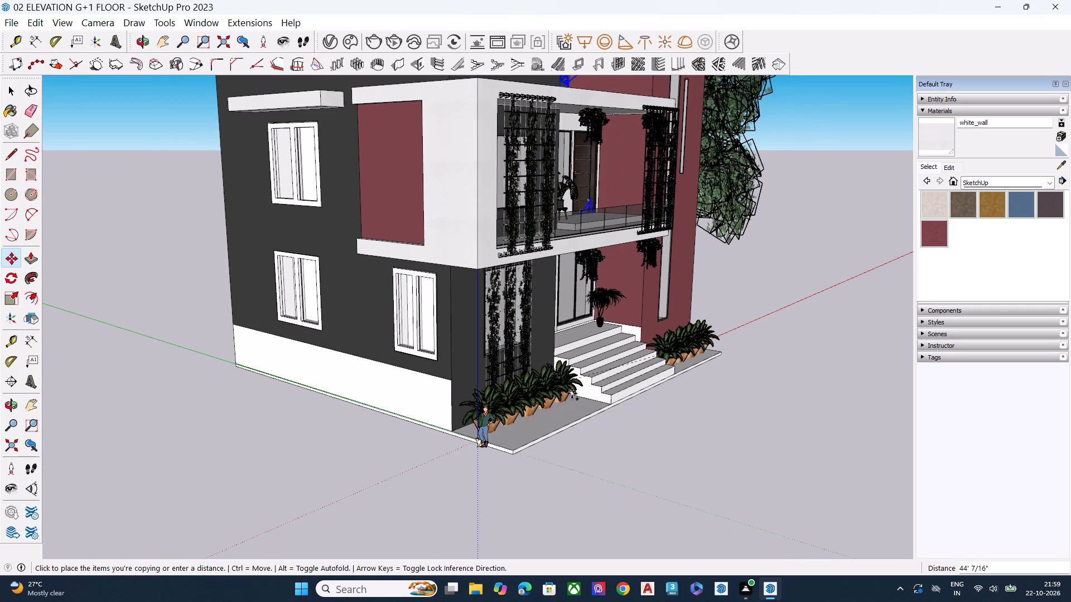
scroll(572, 394, "down", 11)
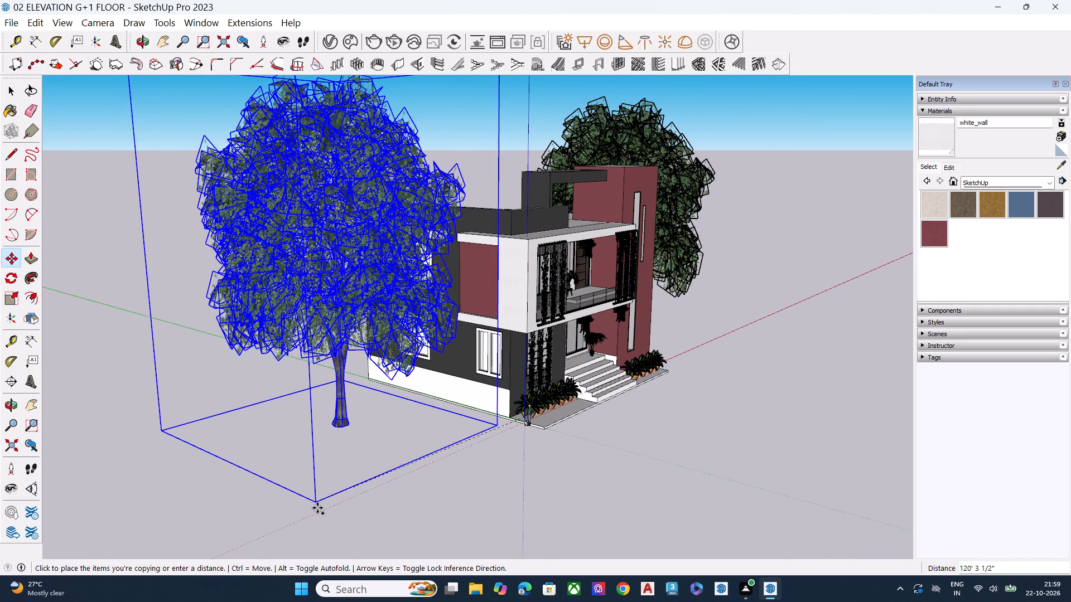
left_click(318, 509)
Move the copied tree about 59' 7" back along the green axis, beside the rear of the dark side wall, and deselect it.
middle_click_drag(501, 464, 457, 472)
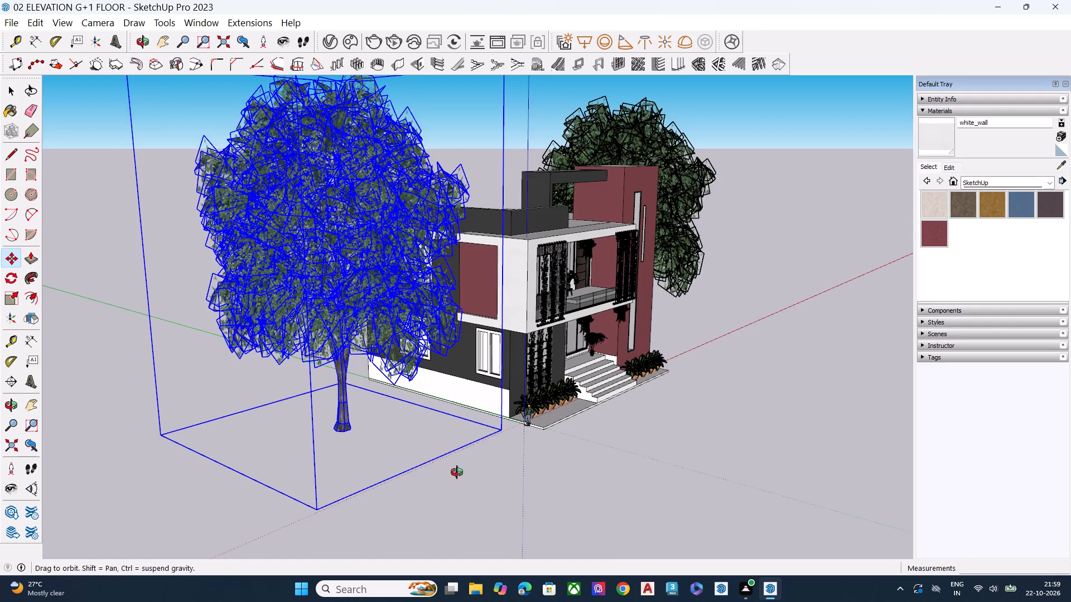
middle_click_drag(457, 472, 325, 475)
scroll(398, 453, "up", 5)
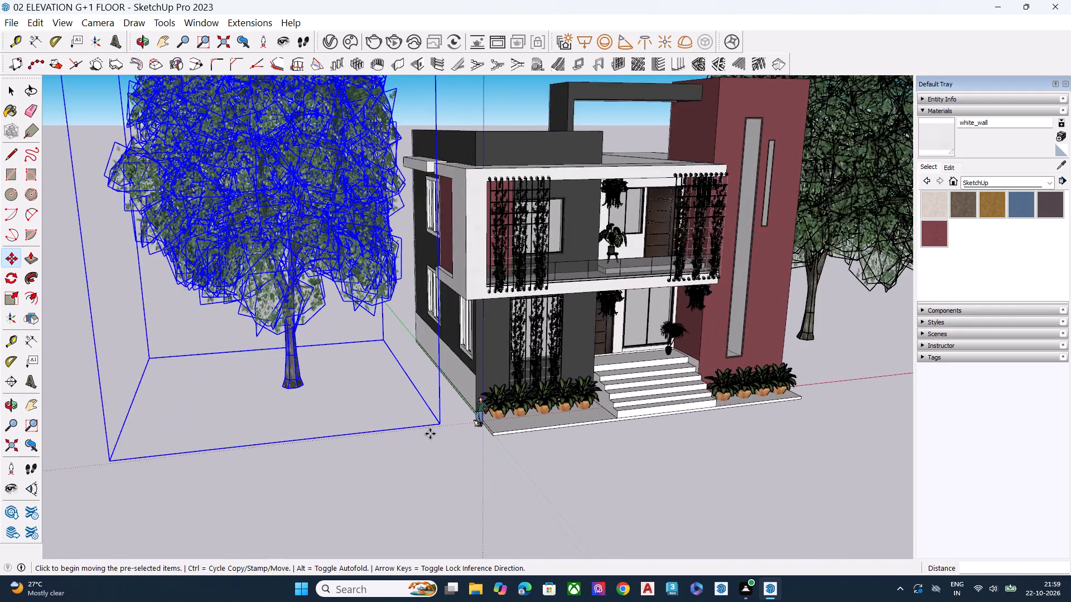
left_click(438, 424)
scroll(387, 308, "up", 3)
scroll(387, 308, "down", 2)
scroll(387, 308, "up", 3)
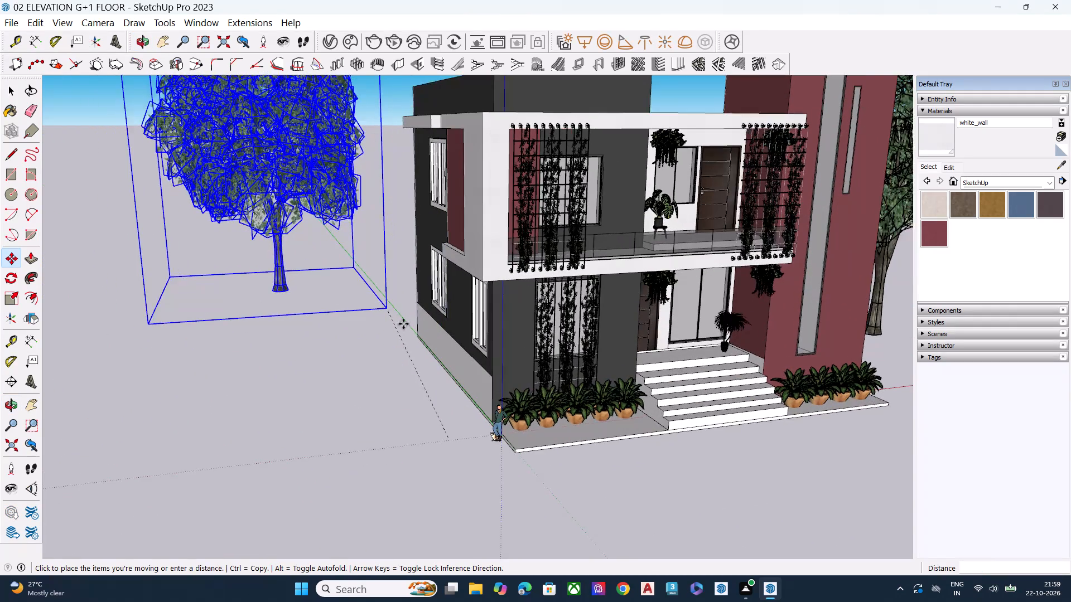
middle_click_drag(416, 324, 951, 333)
scroll(784, 401, "down", 4)
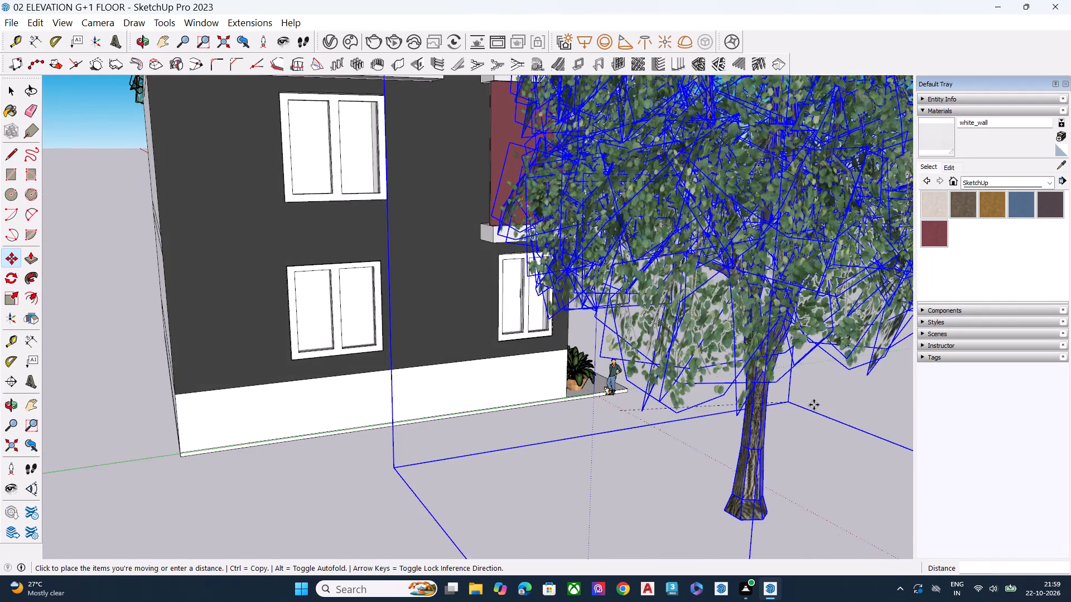
scroll(814, 405, "down", 4)
scroll(731, 399, "down", 5)
scroll(422, 395, "up", 3)
scroll(422, 395, "down", 1)
scroll(422, 395, "up", 3)
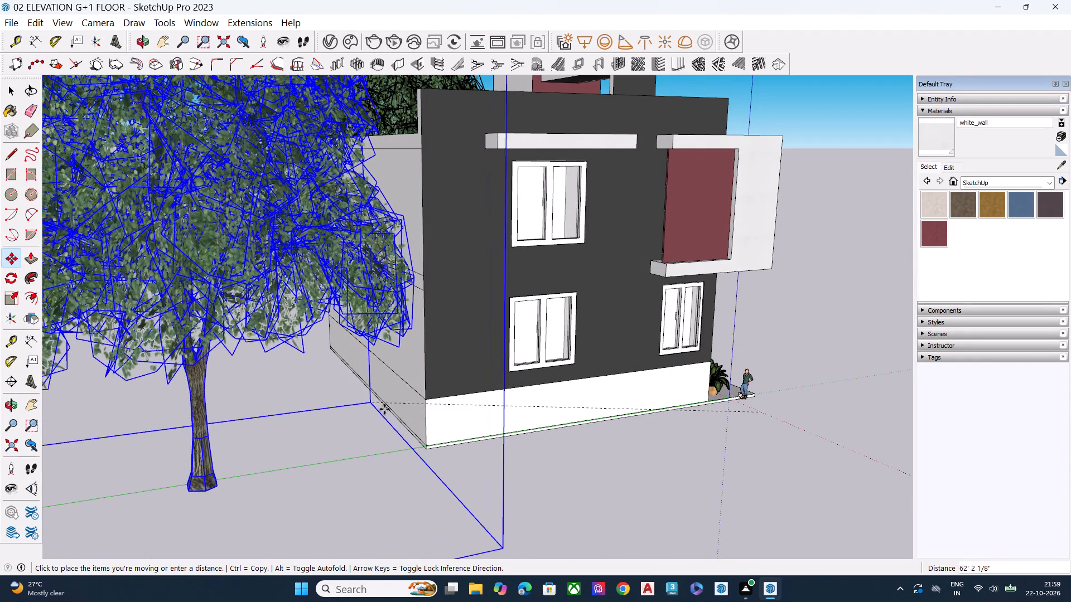
left_click(389, 410)
key("space")
left_click_drag(659, 486, 664, 487)
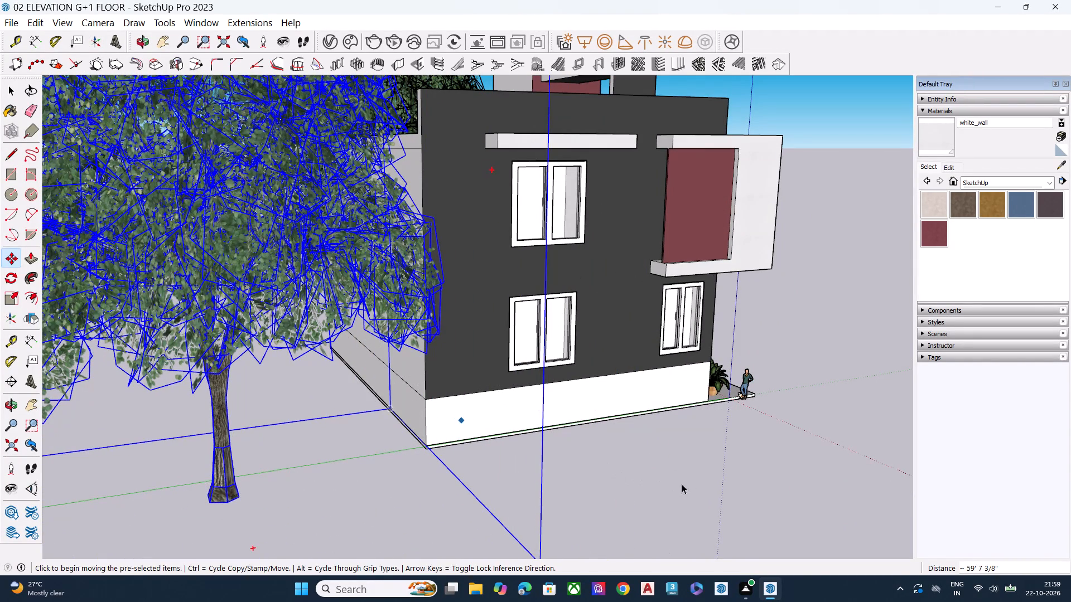
middle_click_drag(794, 458, 230, 463)
scroll(224, 459, "up", 1)
scroll(401, 426, "down", 6)
scroll(412, 450, "up", 1)
scroll(412, 450, "down", 3)
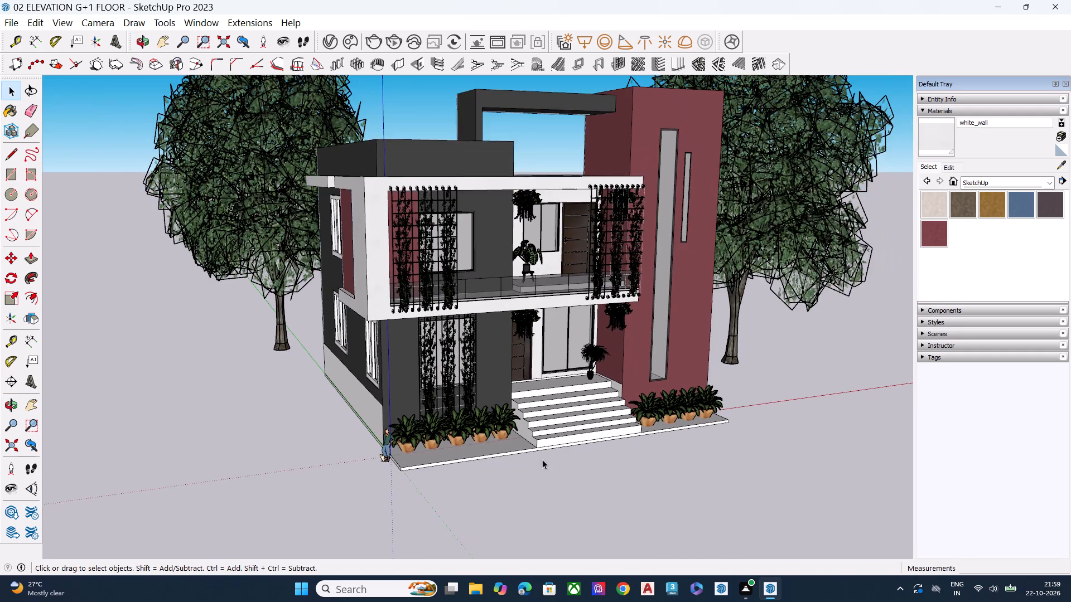
Add a scene of a low-angle corner view showing the house front, the dark side wall and the trees on both sides.
scroll(478, 468, "down", 5)
scroll(460, 478, "up", 1)
scroll(457, 480, "down", 6)
scroll(529, 479, "up", 1)
middle_click_drag(529, 479, 582, 367)
scroll(573, 370, "up", 6)
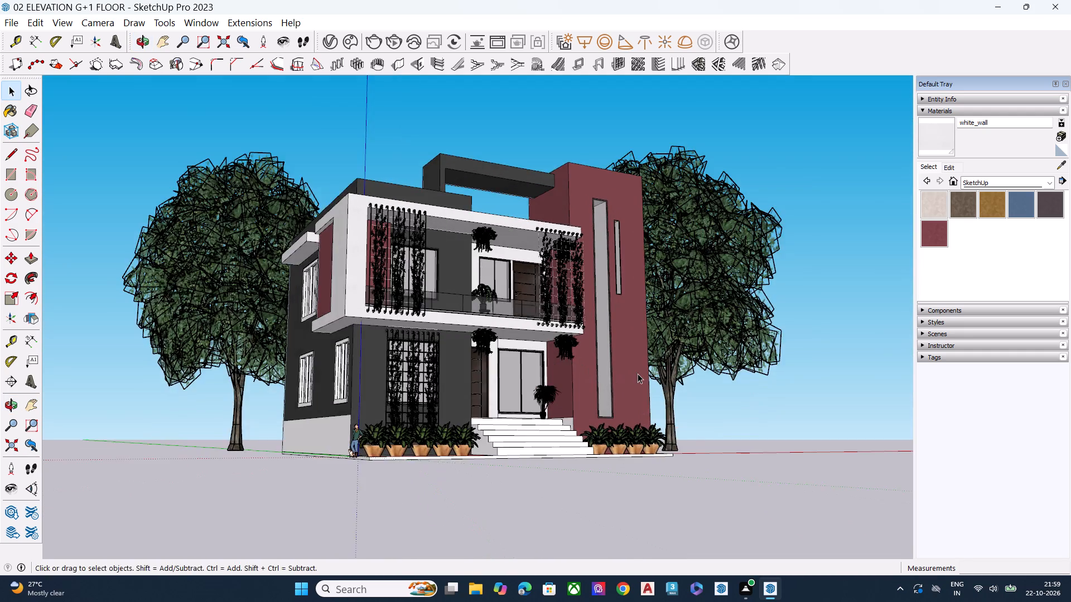
scroll(624, 457, "down", 5)
key("h")
left_click_drag(447, 354, 476, 395)
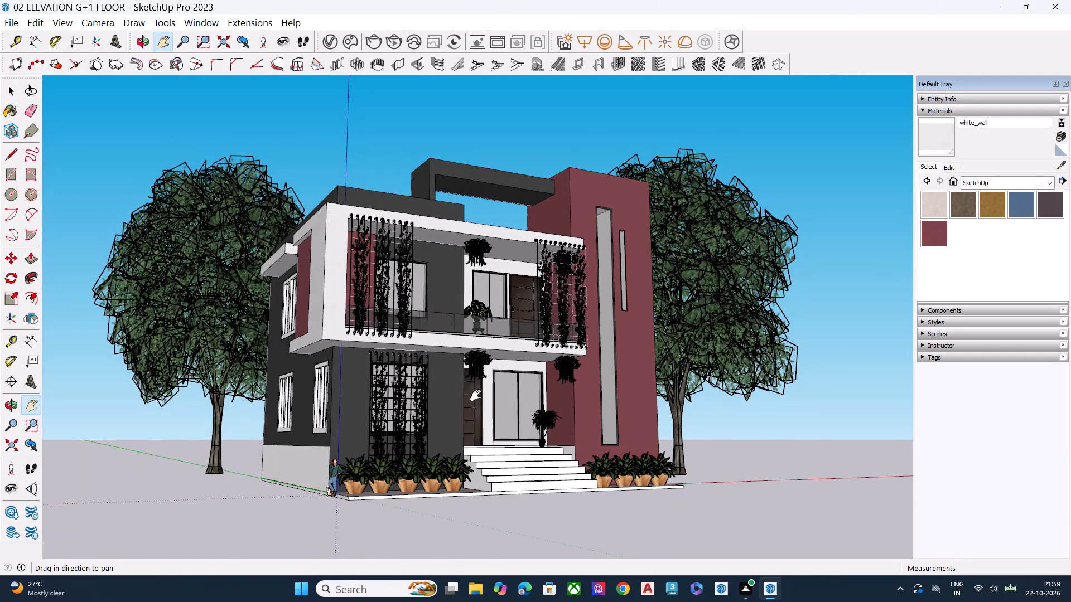
left_click_drag(476, 395, 486, 402)
scroll(636, 423, "up", 1)
scroll(638, 423, "down", 1)
left_click_drag(542, 409, 484, 373)
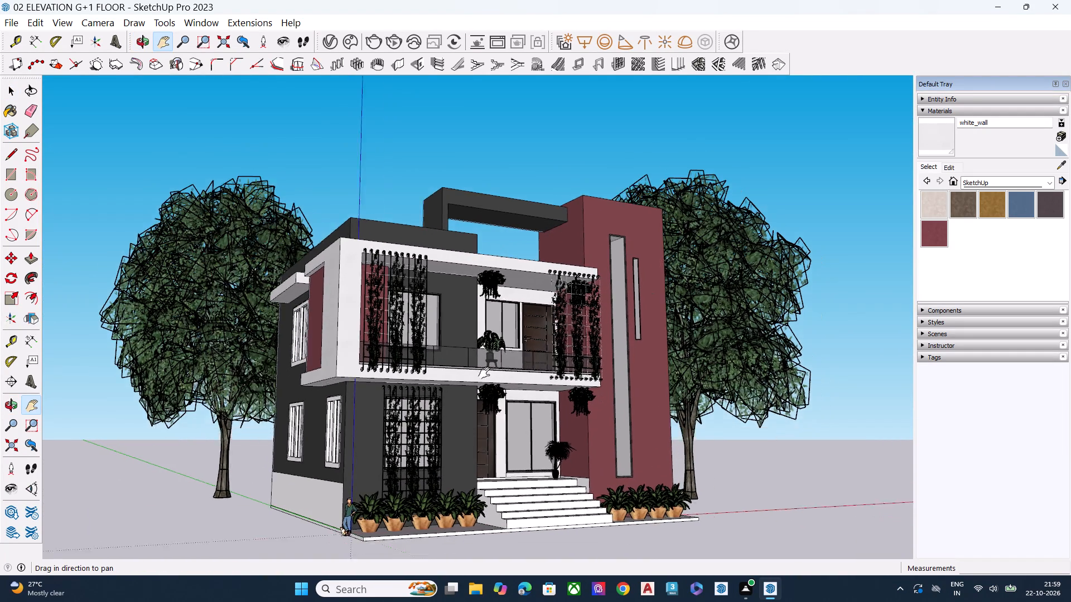
left_click_drag(484, 373, 480, 371)
scroll(445, 350, "up", 1)
scroll(445, 349, "down", 1)
scroll(411, 336, "up", 4)
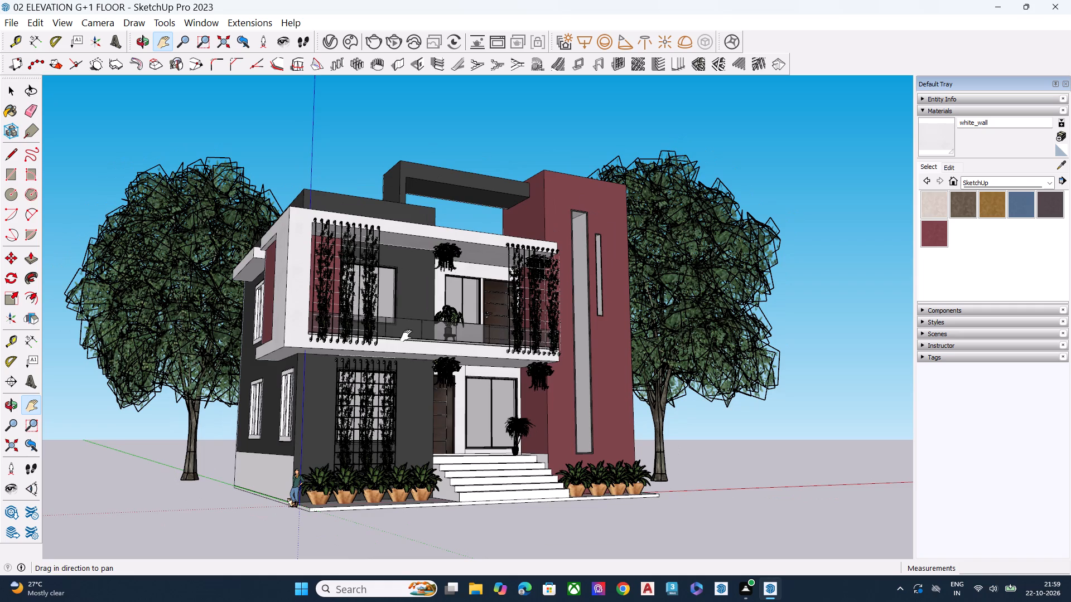
scroll(406, 336, "up", 1)
left_click_drag(475, 346, 539, 322)
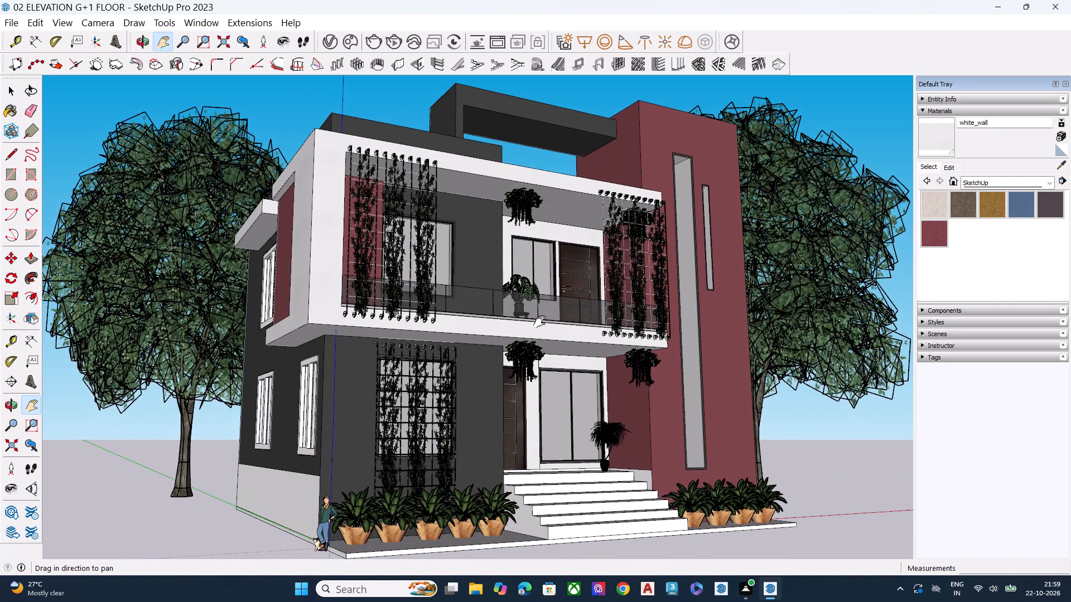
left_click_drag(539, 322, 529, 324)
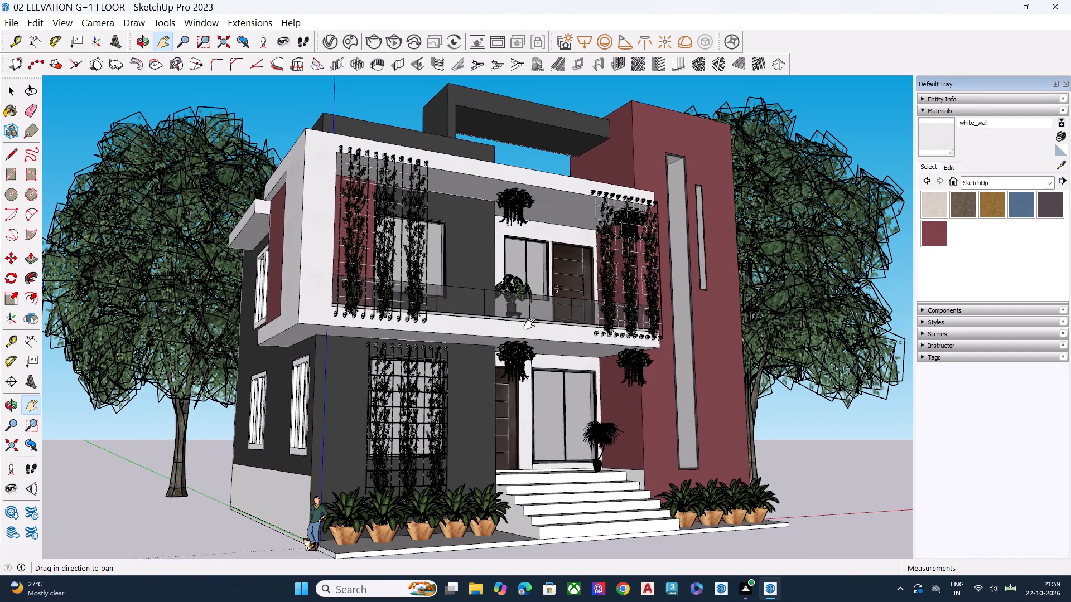
left_click_drag(529, 324, 520, 322)
left_click_drag(520, 322, 519, 315)
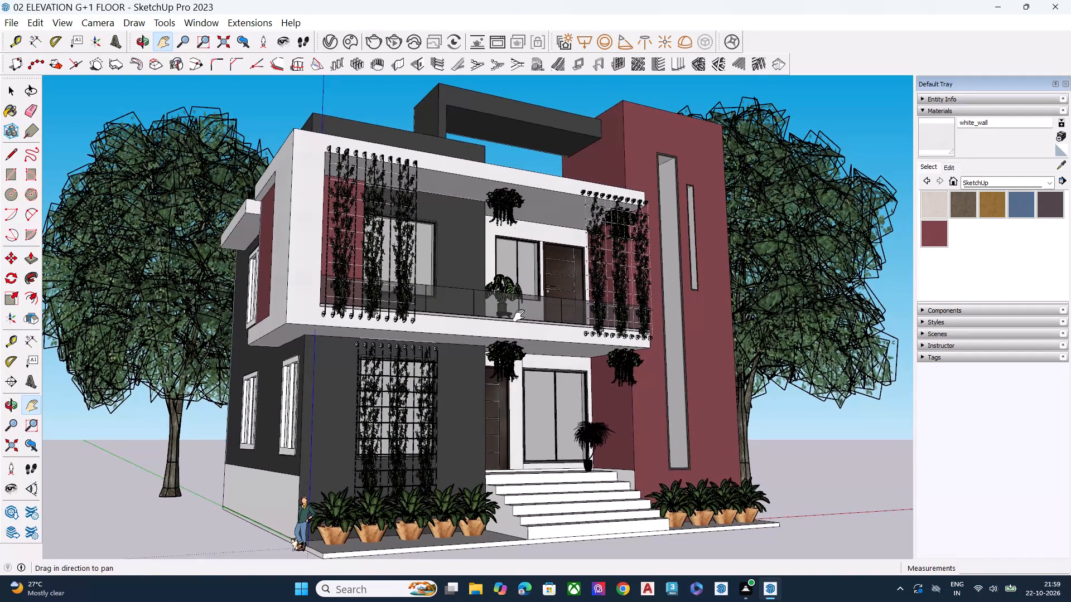
left_click_drag(519, 315, 519, 315)
key("space")
left_click(872, 478)
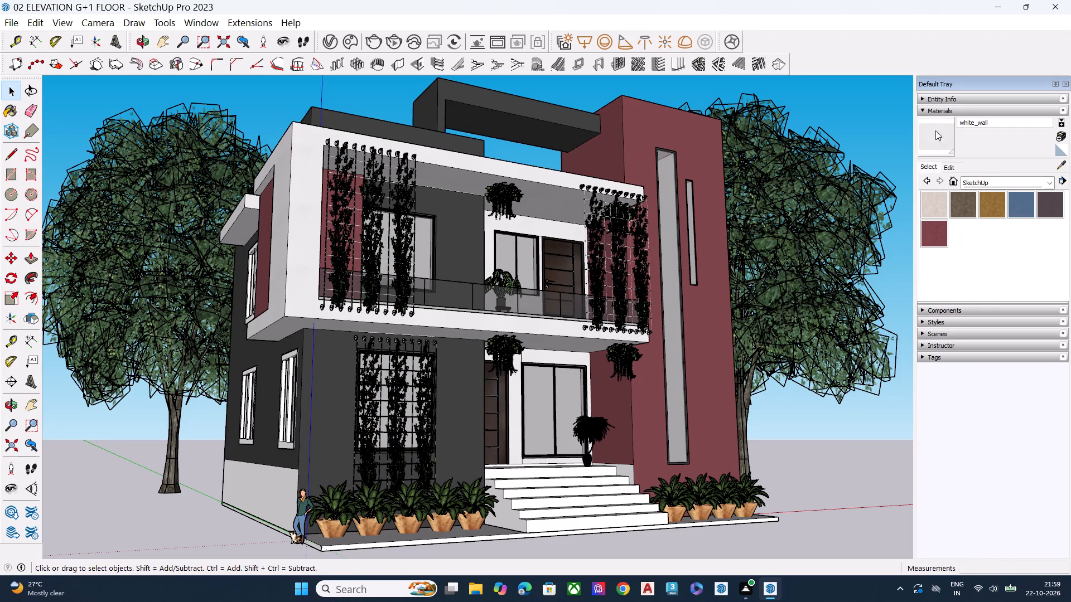
left_click(937, 113)
left_click(941, 144)
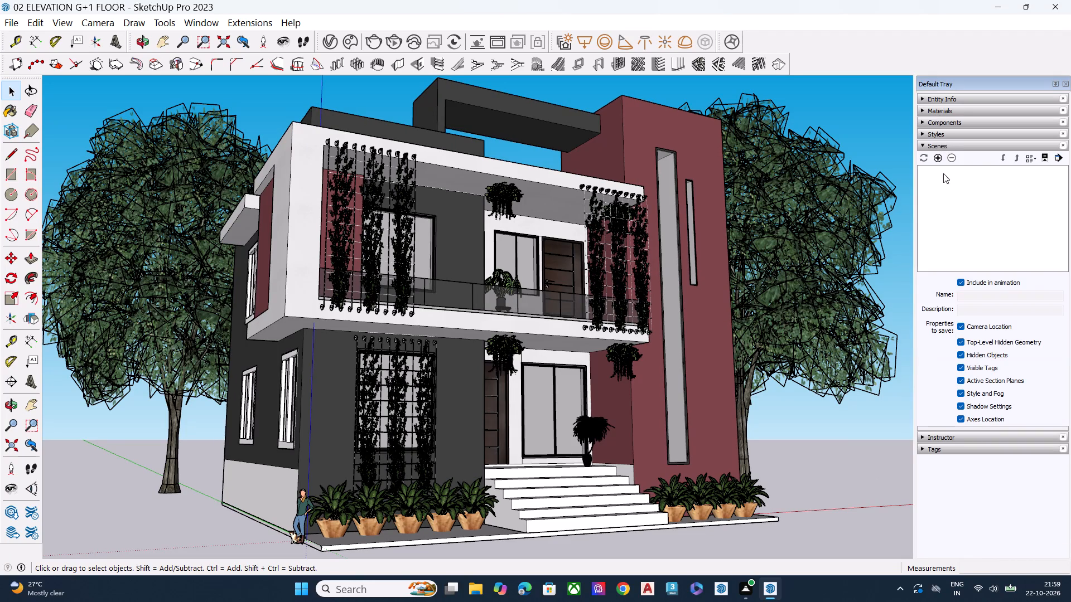
left_click(937, 158)
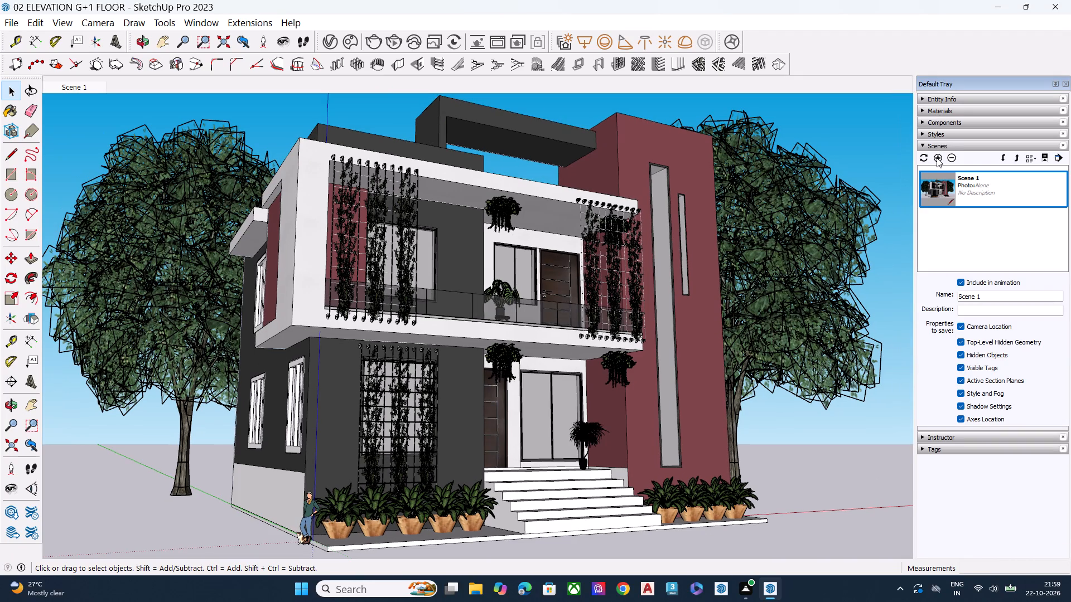
Add another scene showing the house at a low angle from the opposite corner, beside the maroon tower.
middle_click_drag(740, 493, 684, 503)
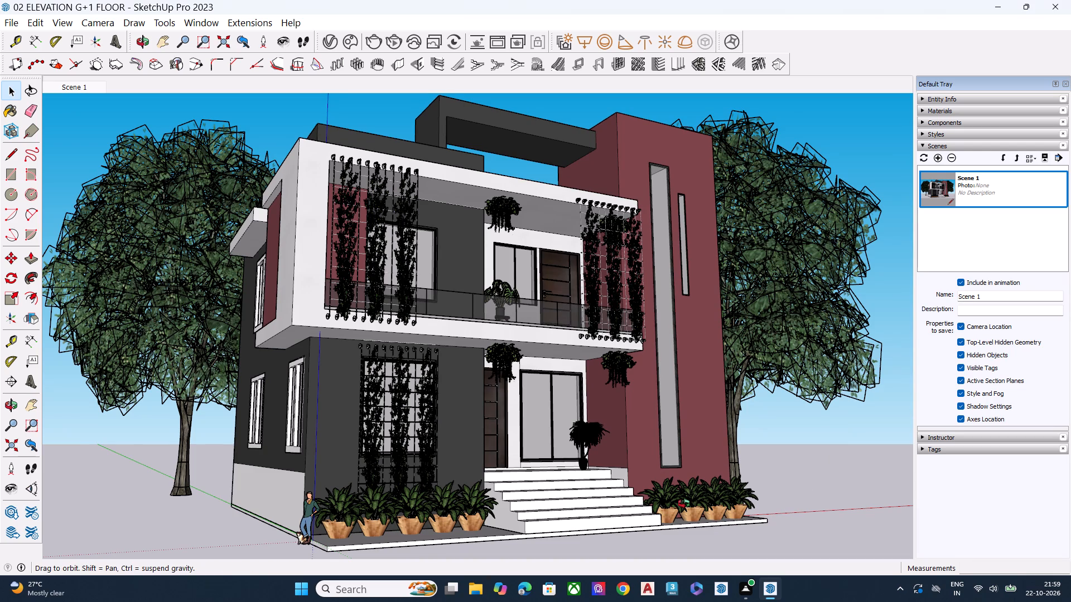
middle_click_drag(684, 503, 480, 493)
scroll(497, 480, "down", 11)
middle_click_drag(598, 378, 602, 463)
scroll(524, 413, "up", 3)
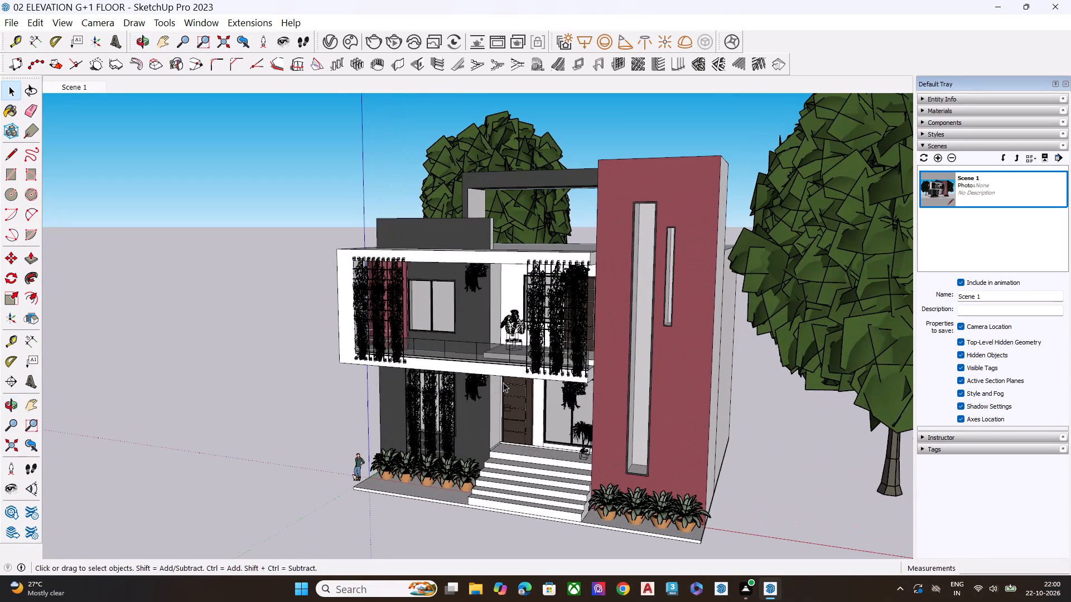
middle_click_drag(504, 380, 504, 323)
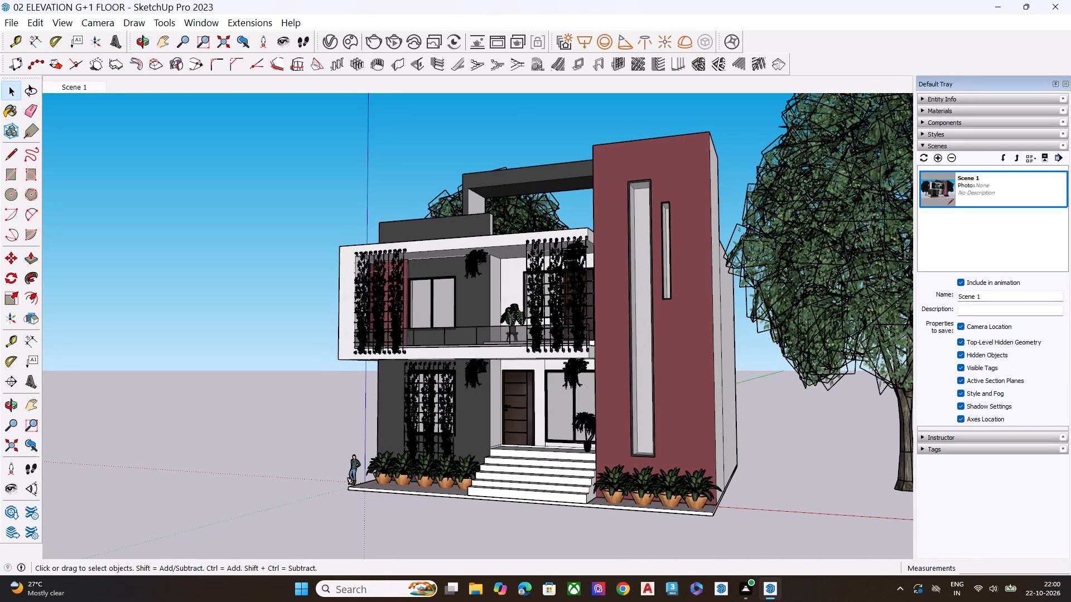
scroll(775, 315, "up", 1)
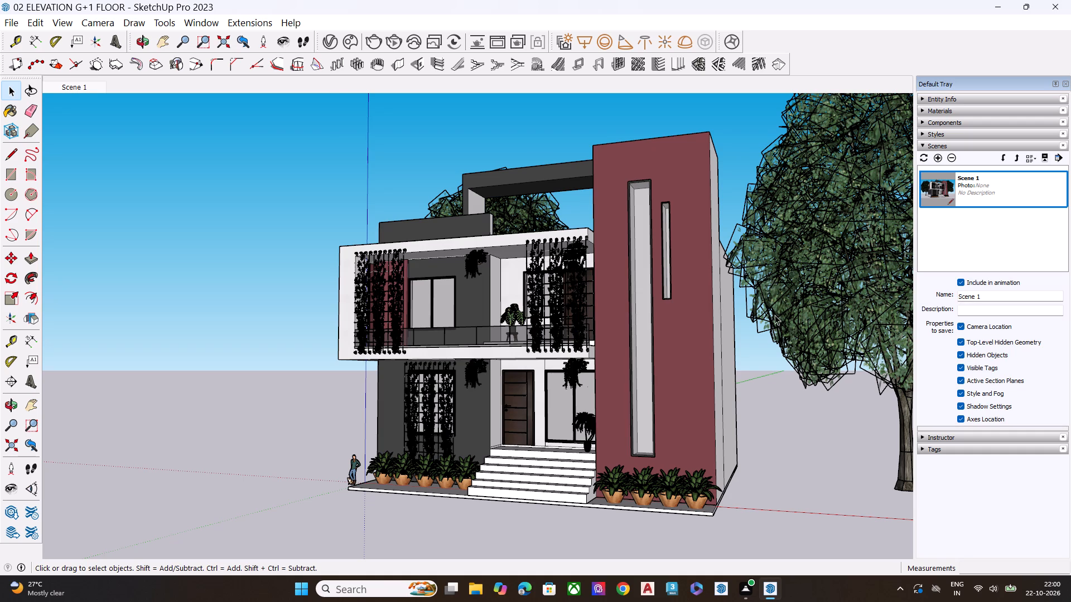
left_click(939, 157)
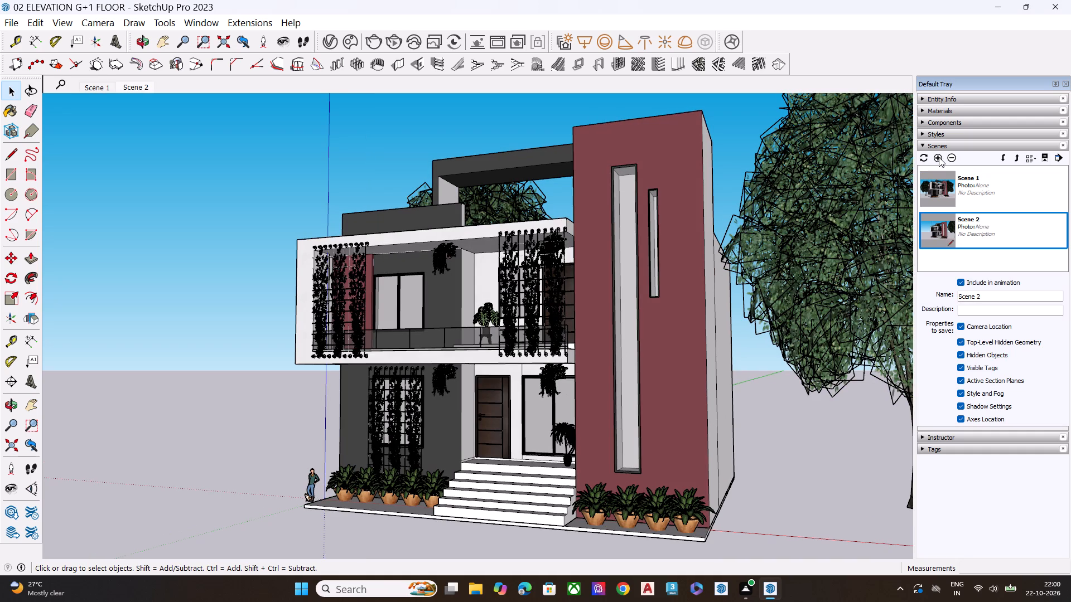
Add a scene of the nearly straight-on front elevation, including the entrance steps, maroon tower and both trees.
scroll(565, 383, "down", 2)
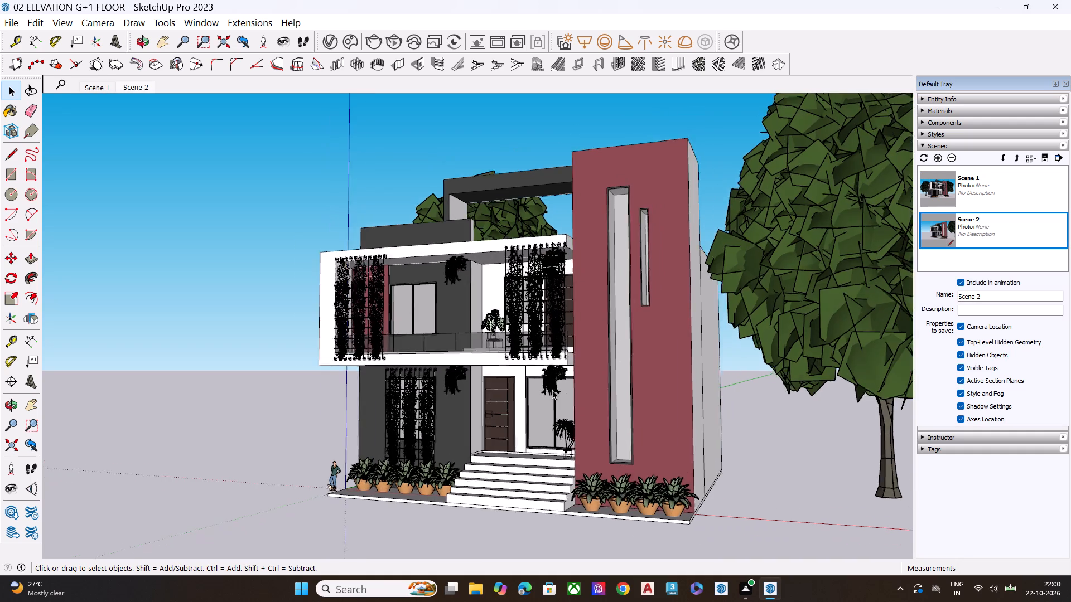
middle_click_drag(553, 393, 673, 386)
scroll(540, 344, "up", 2)
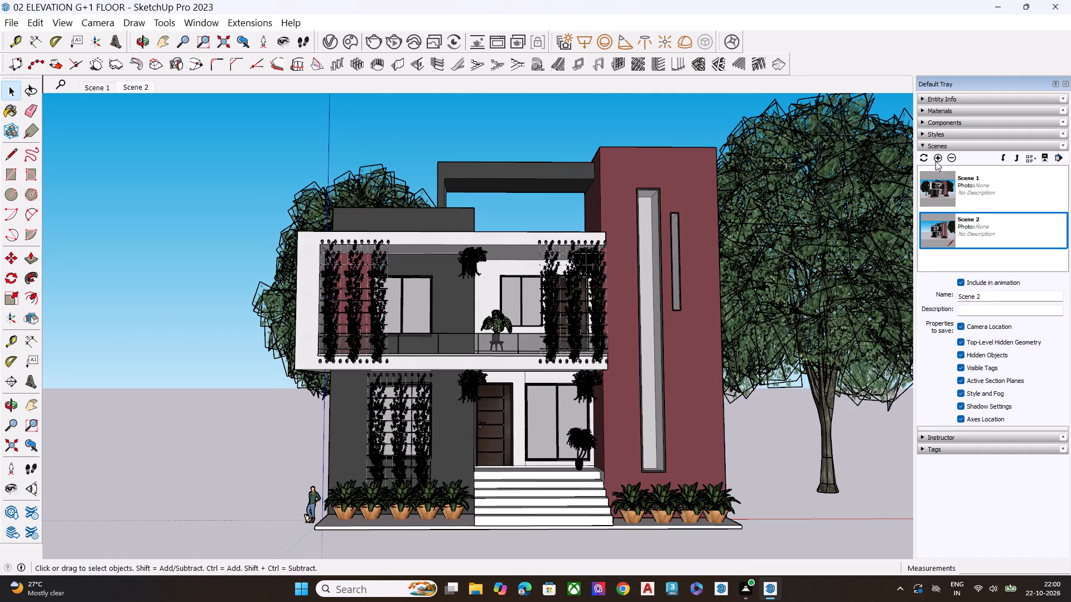
left_click(939, 156)
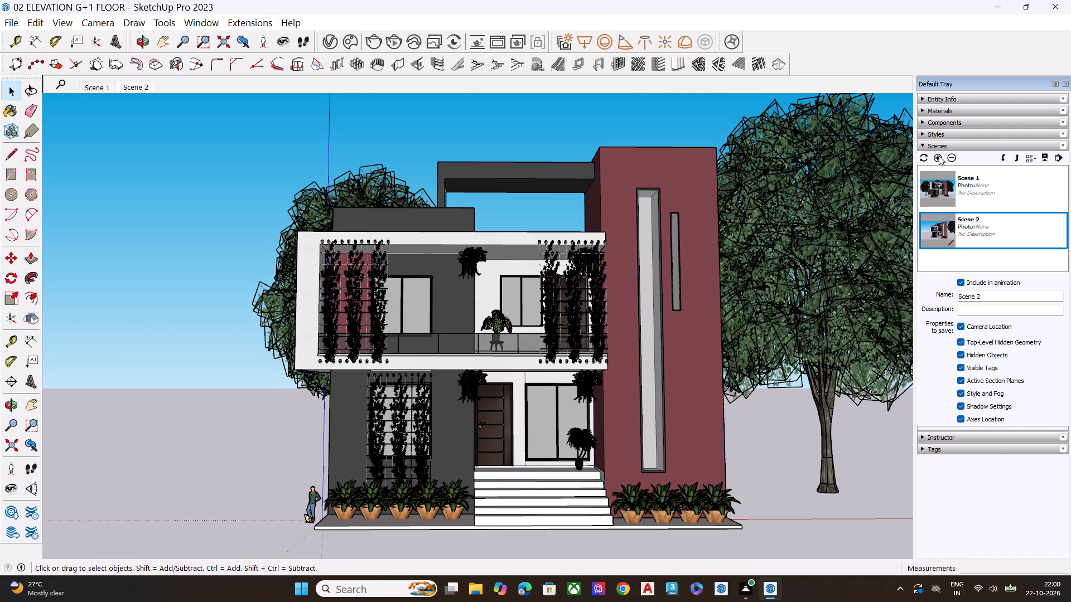
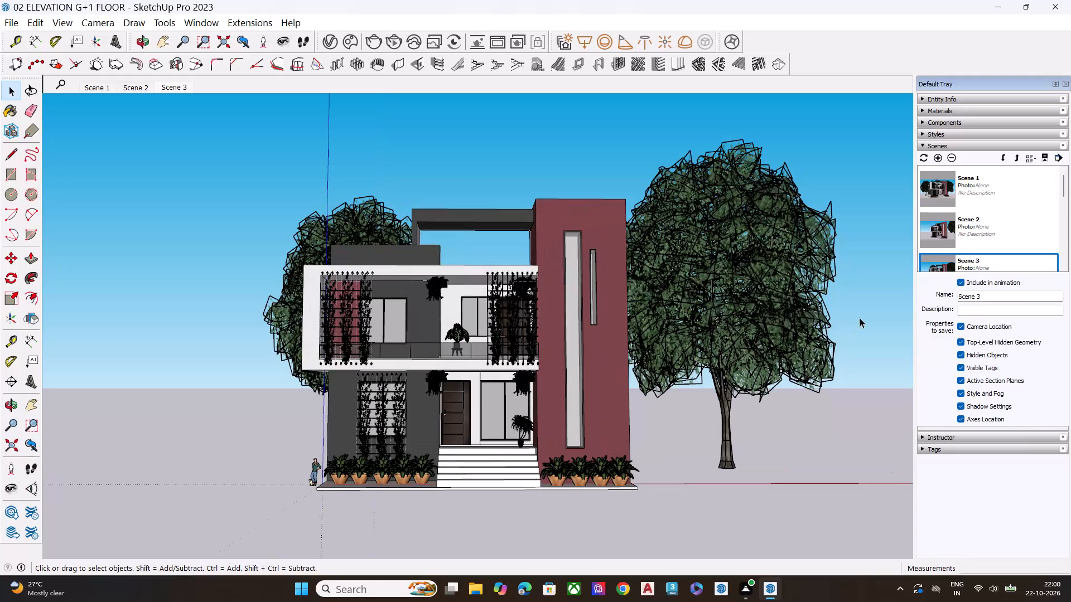
Switch to the Scene 1 corner view of the house.
scroll(484, 308, "up", 1)
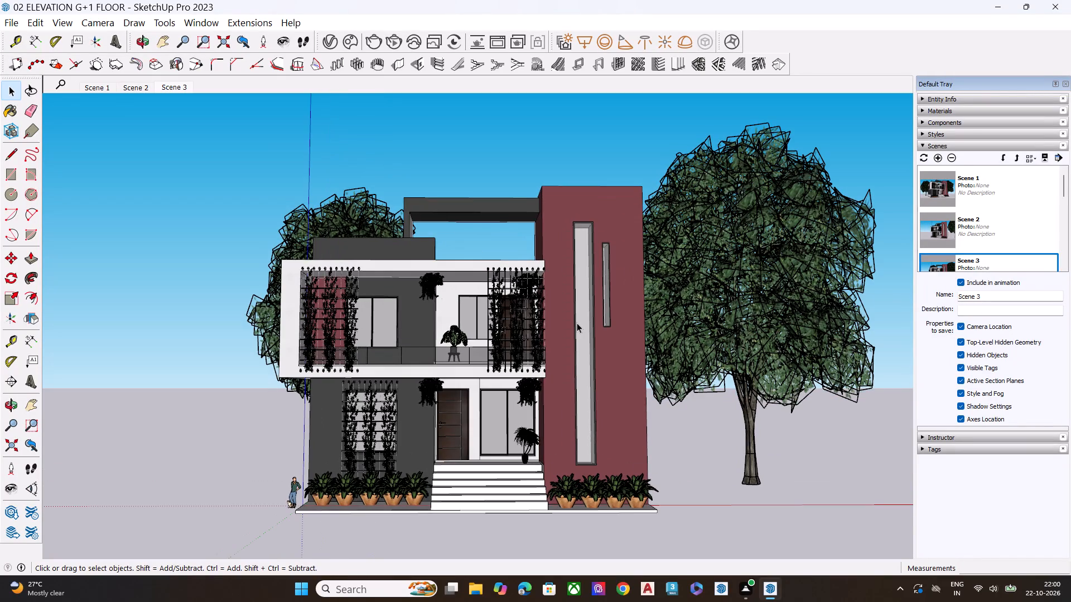
scroll(577, 323, "up", 1)
scroll(441, 352, "down", 1)
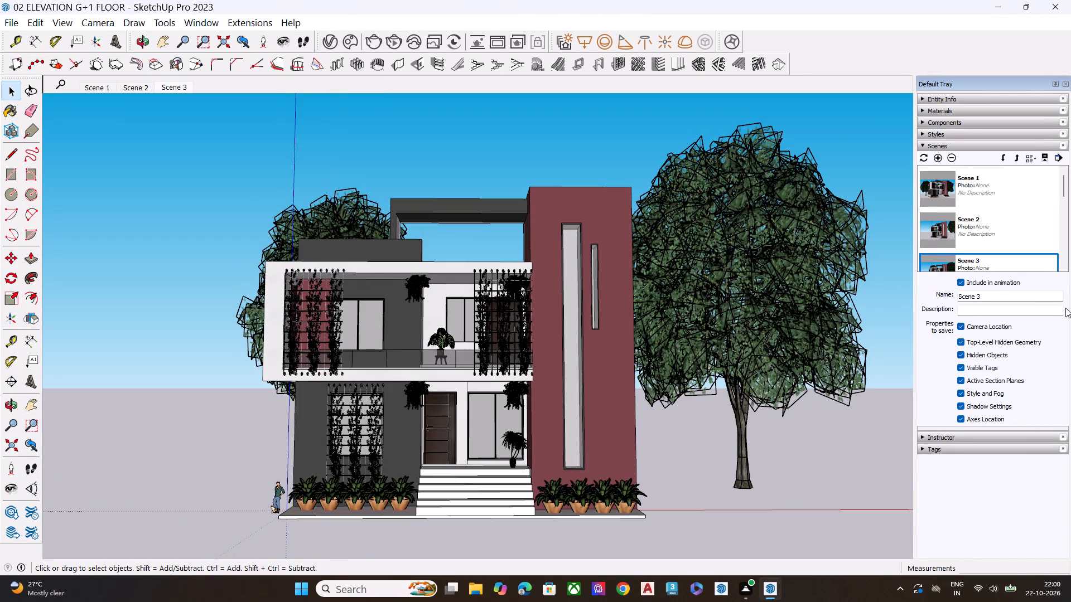
left_click(97, 90)
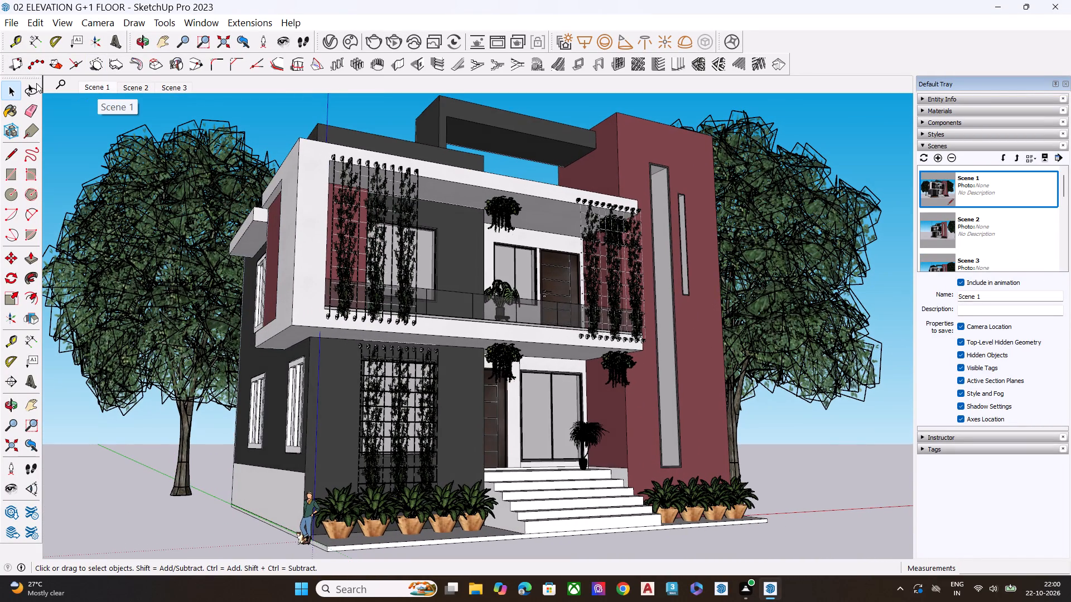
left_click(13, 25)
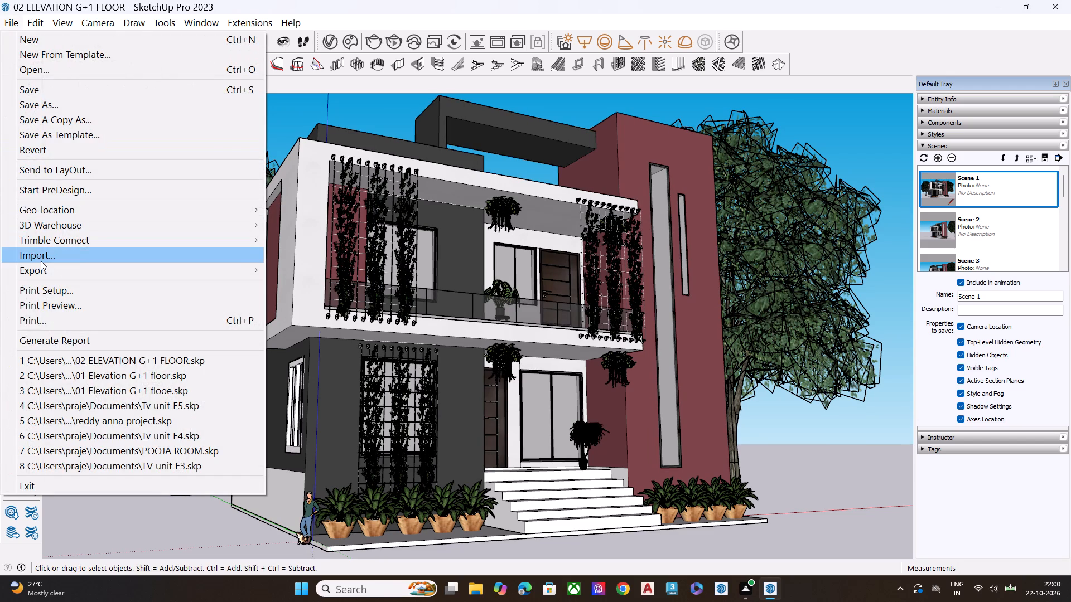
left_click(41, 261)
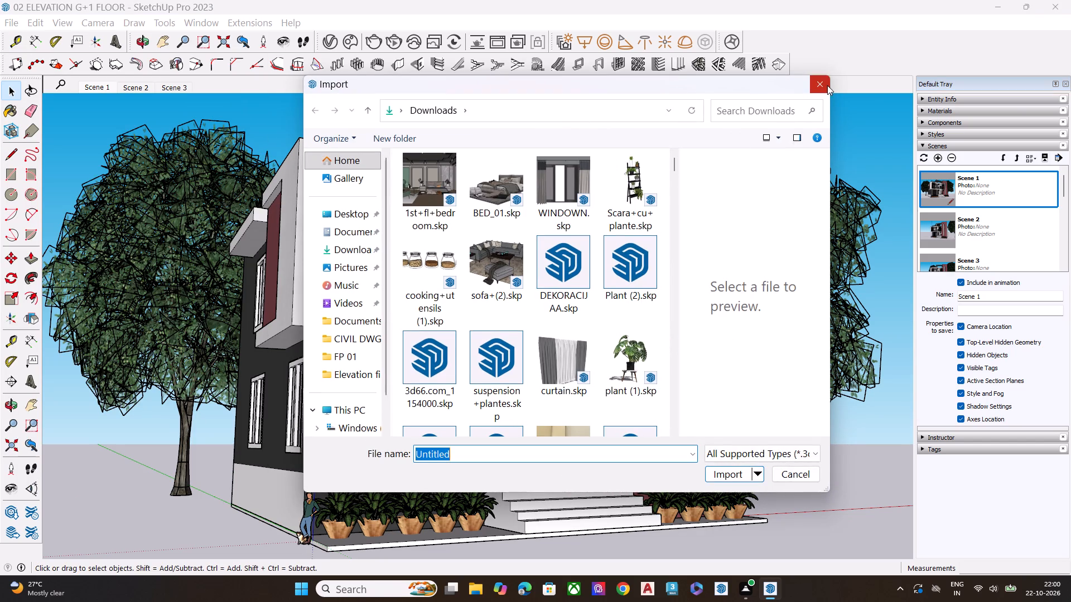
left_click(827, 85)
Export the Scene 1 view as a 2D PNG image named 02 ELEVATION G+1 S1 FLOOR in the Downloads folder.
left_click(14, 25)
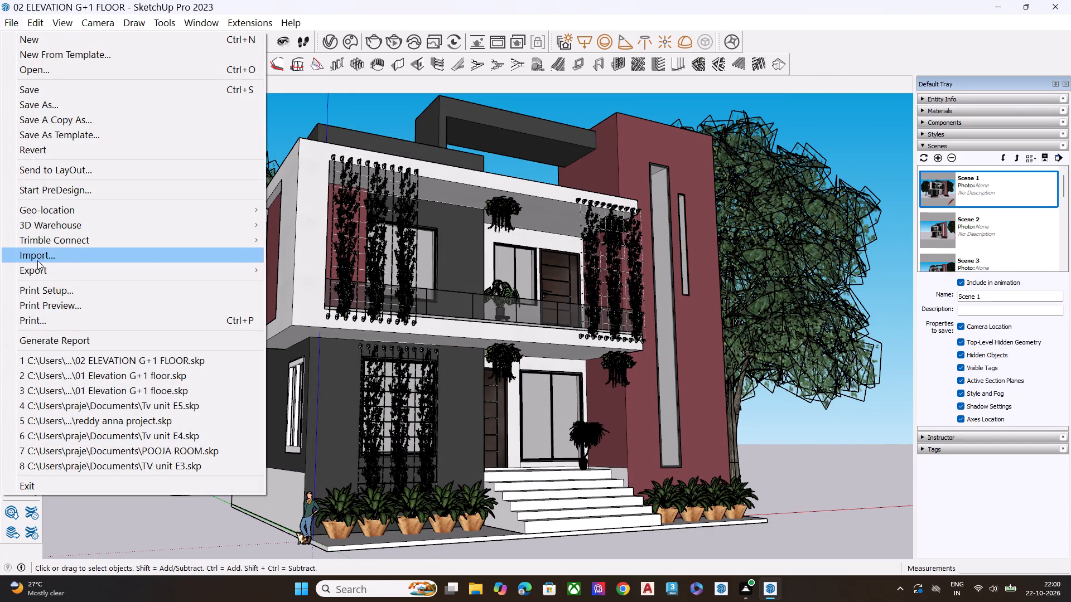
left_click(40, 265)
left_click(298, 281)
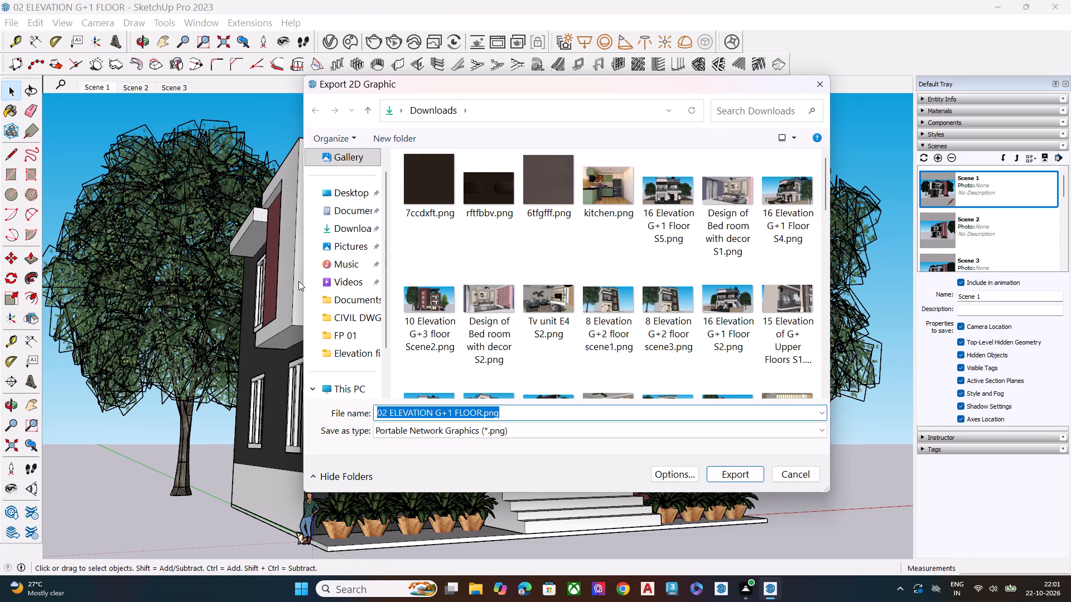
key("Right")
key("Left")
key("Left")
key("Left")
key("Left")
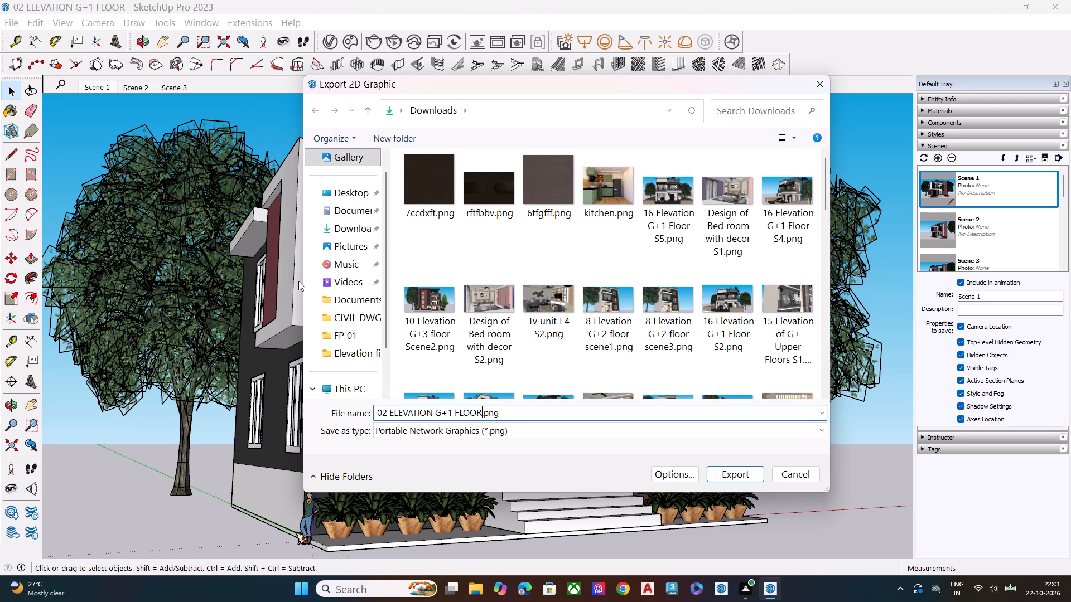
key("Left")
key("Left")
key("Left")
key("Left")
key("Left")
key("shift+s")
key("BackSpace")
key("s")
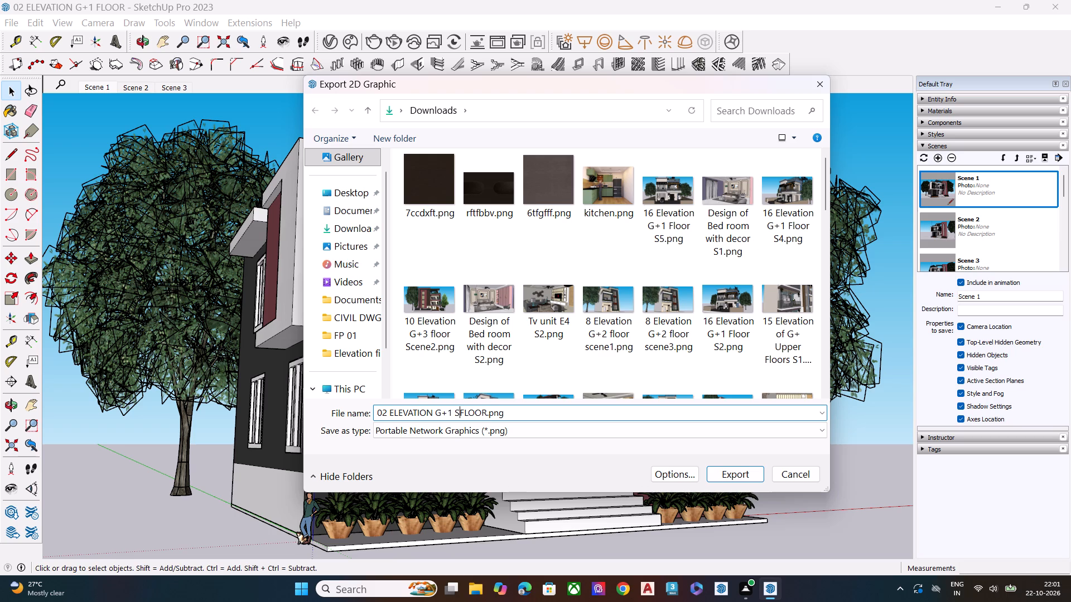
type("1")
key("space")
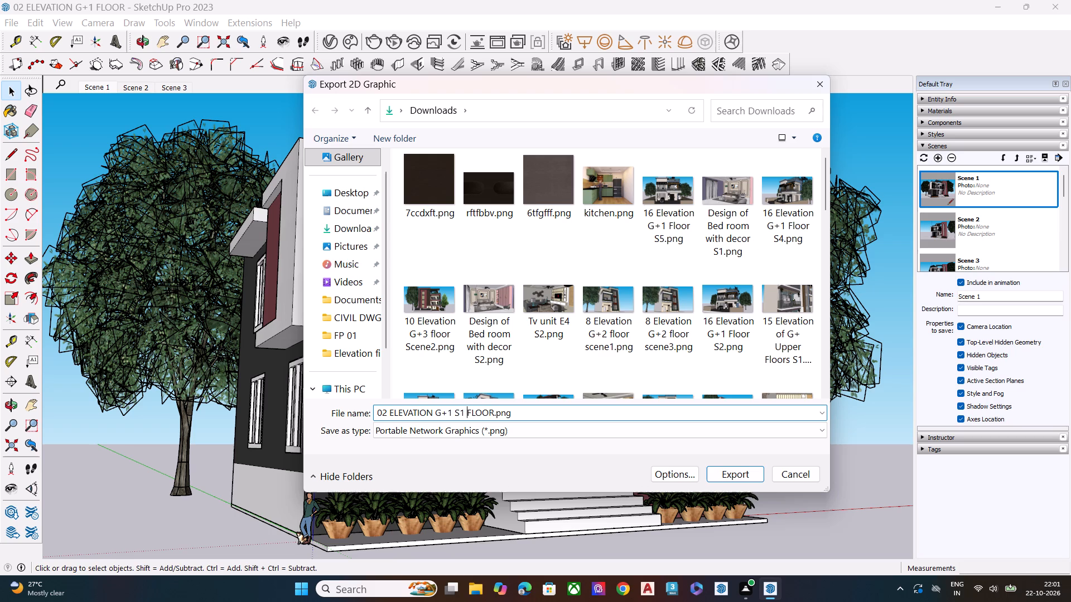
key("Return")
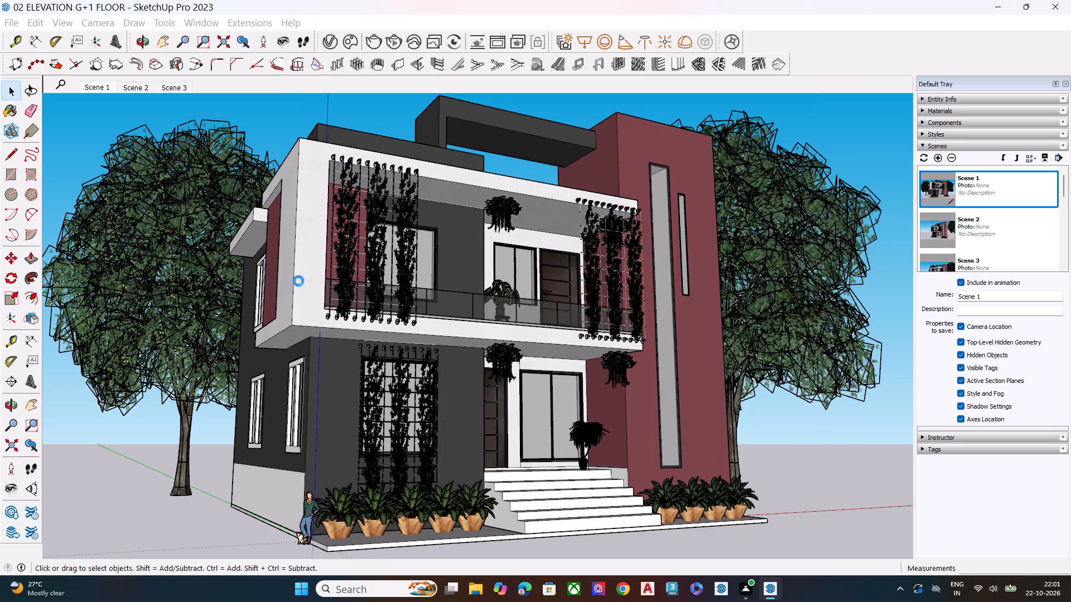
Switch to Scene 2 and export it as a 2D PNG image named 02 ELEVATION G+1 S2 FLOOR in Downloads.
left_click(144, 89)
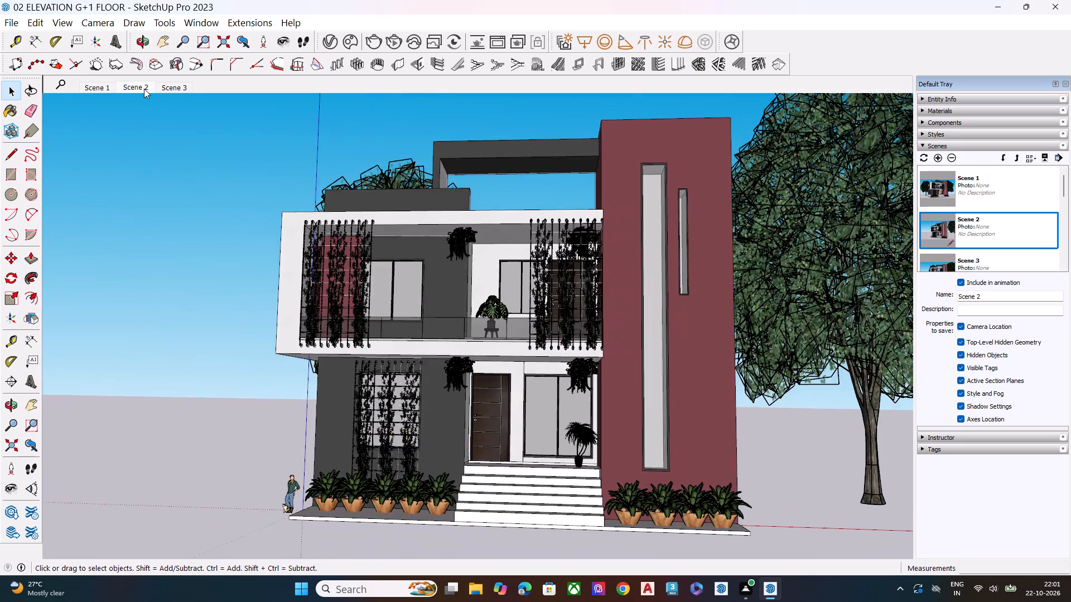
left_click(11, 24)
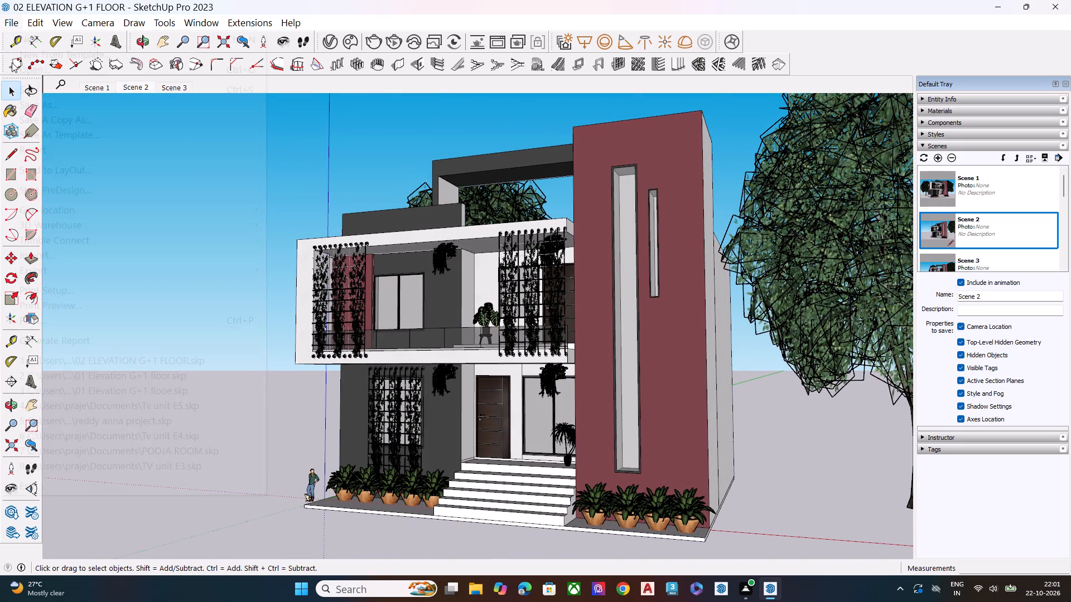
left_click(51, 270)
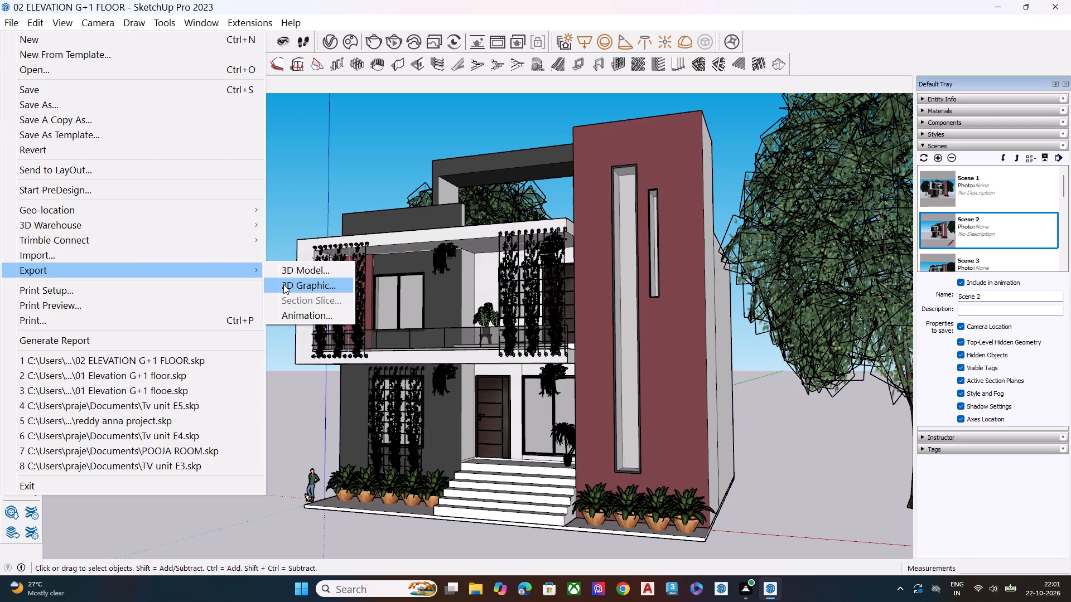
left_click(283, 284)
key("Right")
key("Left")
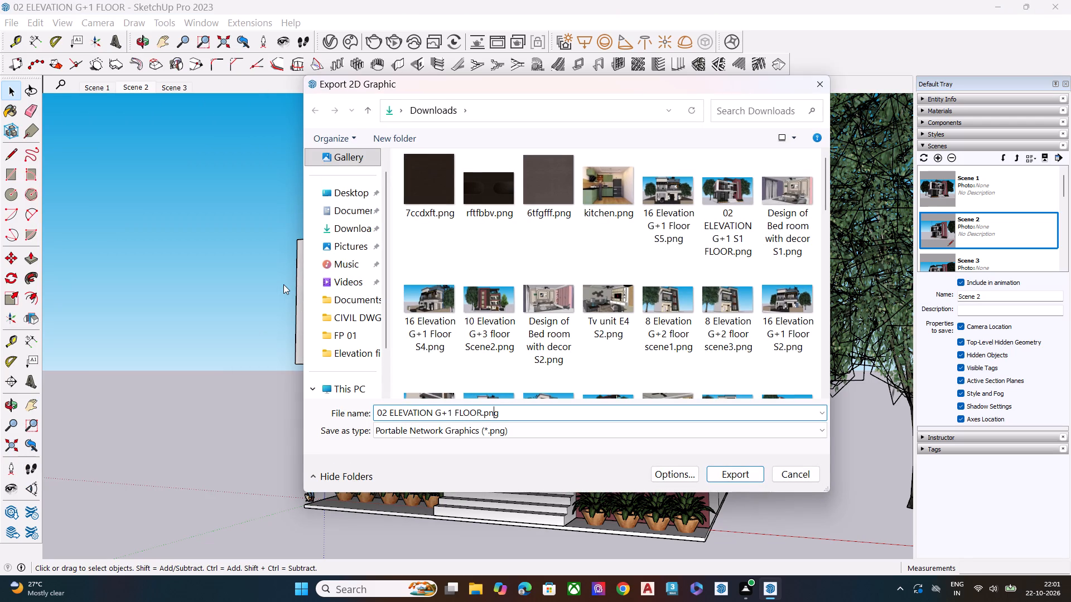
key("Left")
key("Left")
key("Left")
key("Left")
key("Left")
key("Left")
key("Left")
key("Left")
key("s")
type("2")
key("space")
key("Return")
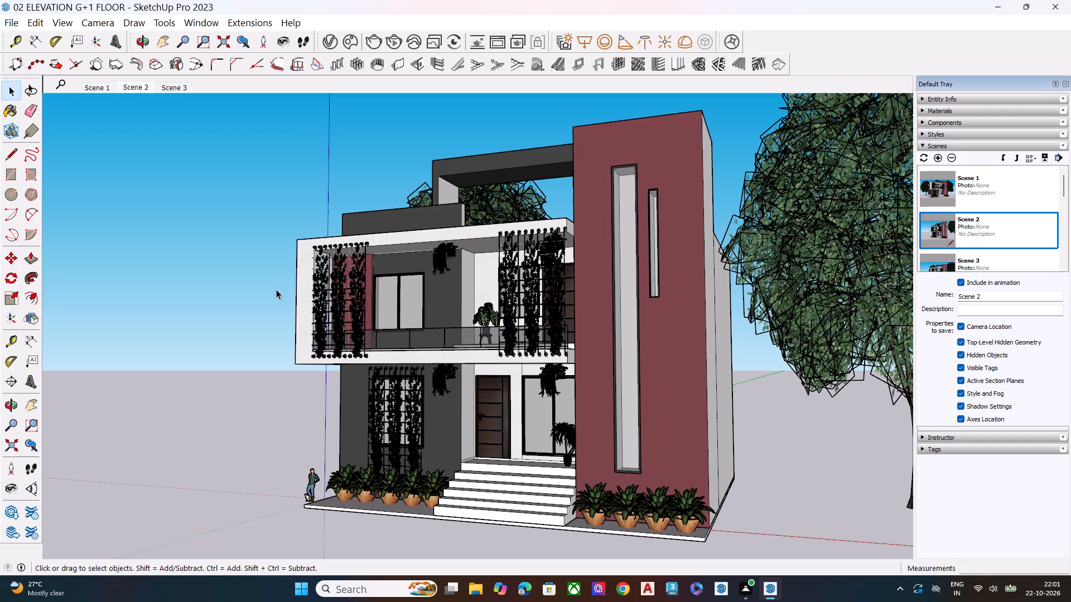
Switch to Scene 3 and export it as a 2D PNG image named 02 ELEVATION G+1 S3 FLOOR in Downloads.
left_click(171, 88)
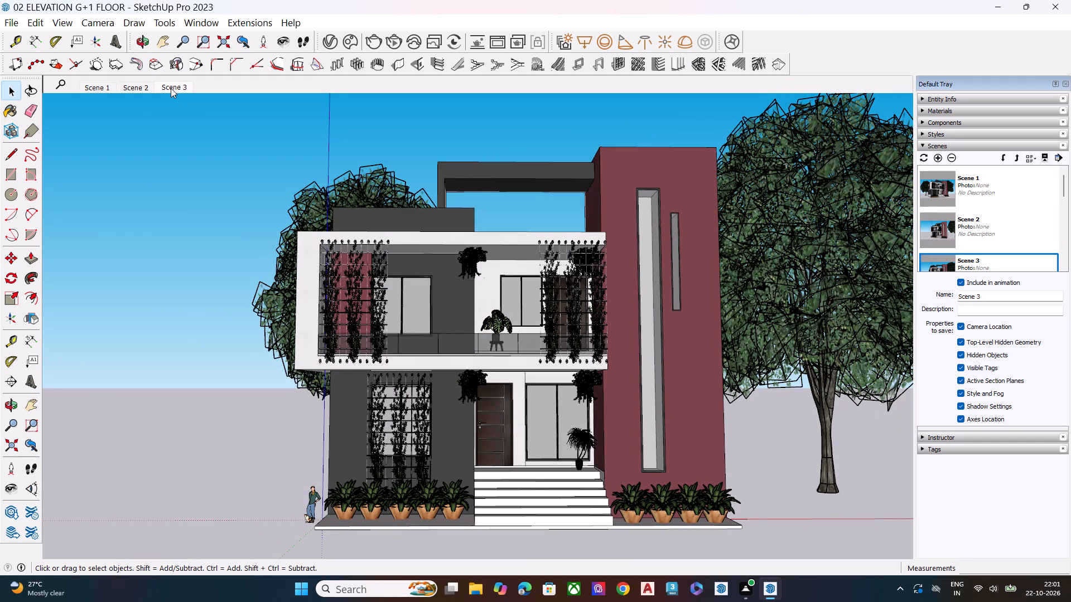
left_click(7, 23)
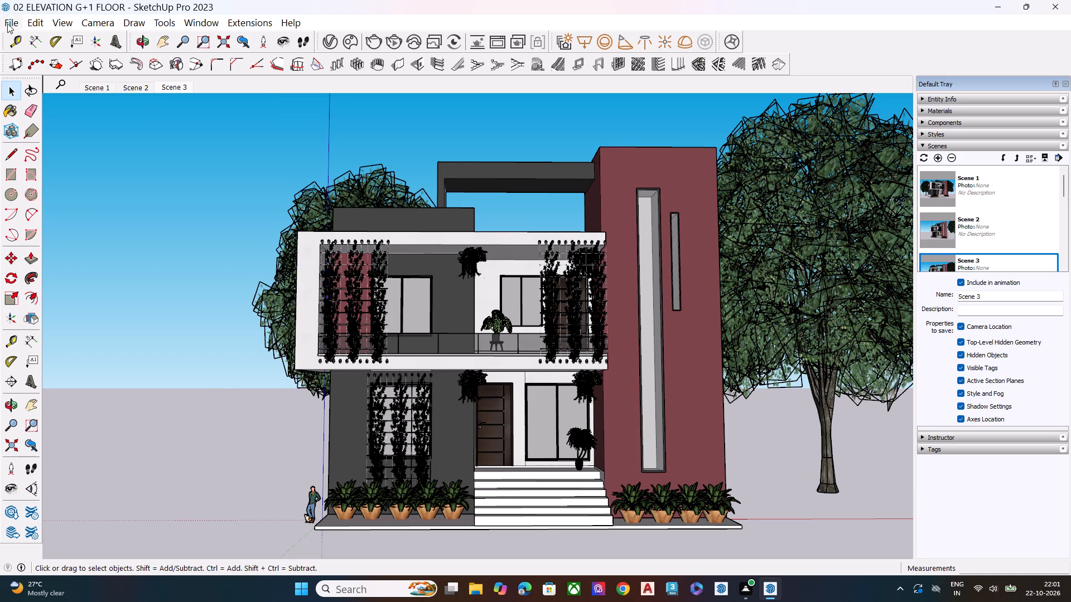
left_click(66, 273)
left_click(276, 284)
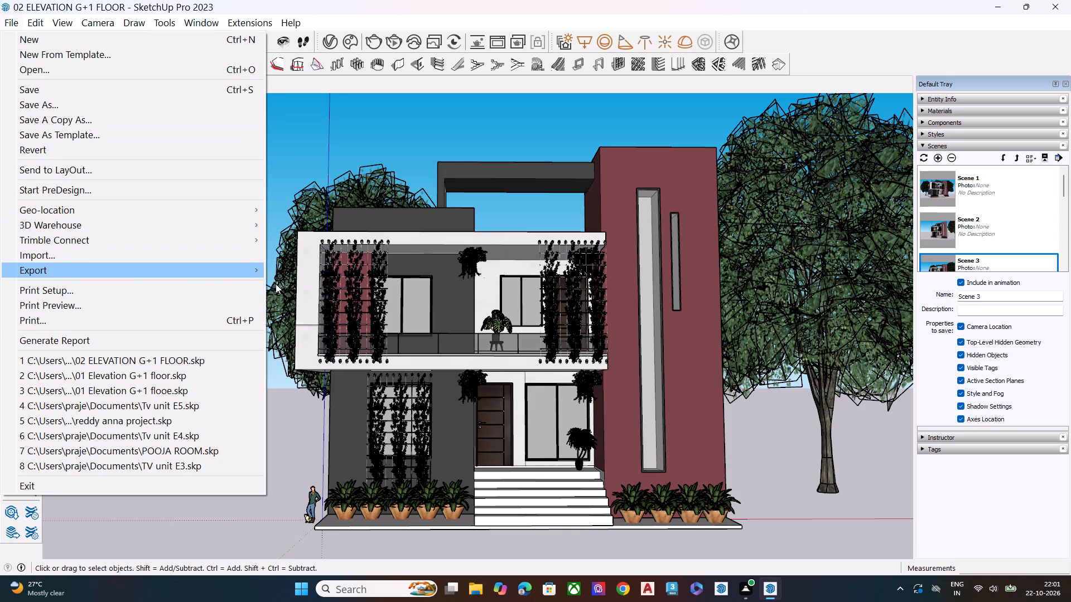
key("Right")
key("Left")
key("Left")
key("Left")
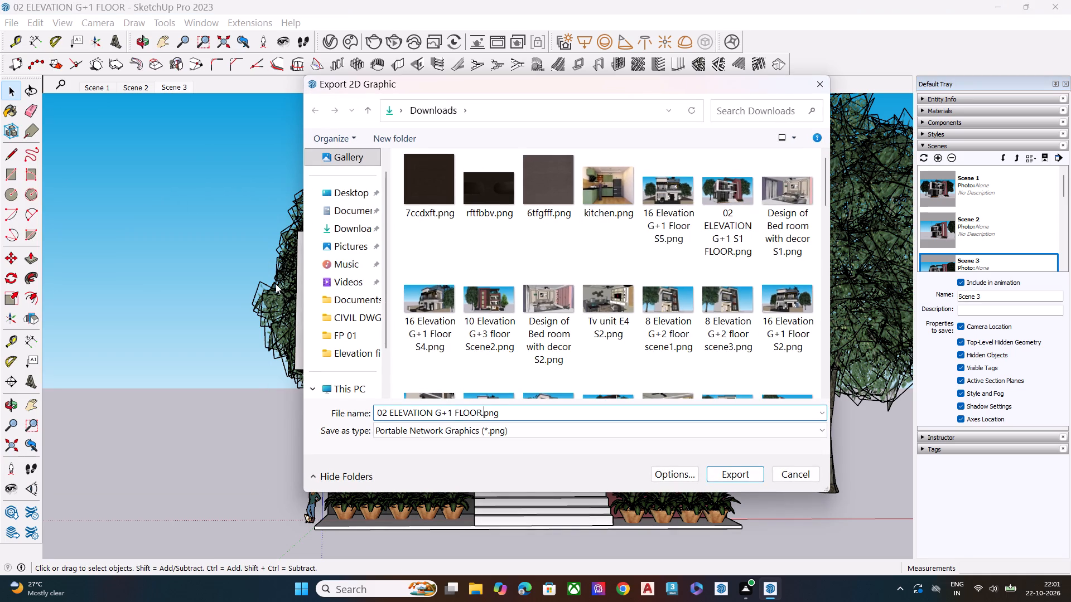
key("Left")
key("Left")
key("Left")
key("Left")
key("Left")
key("Left")
key("Left")
key("Right")
type("S3")
key("space")
key("Return")
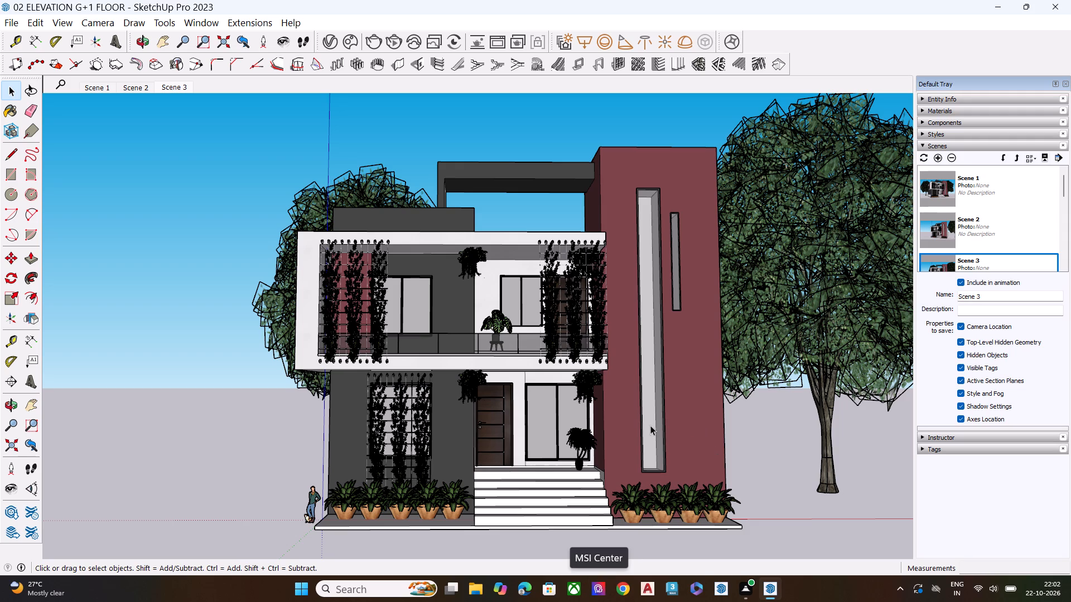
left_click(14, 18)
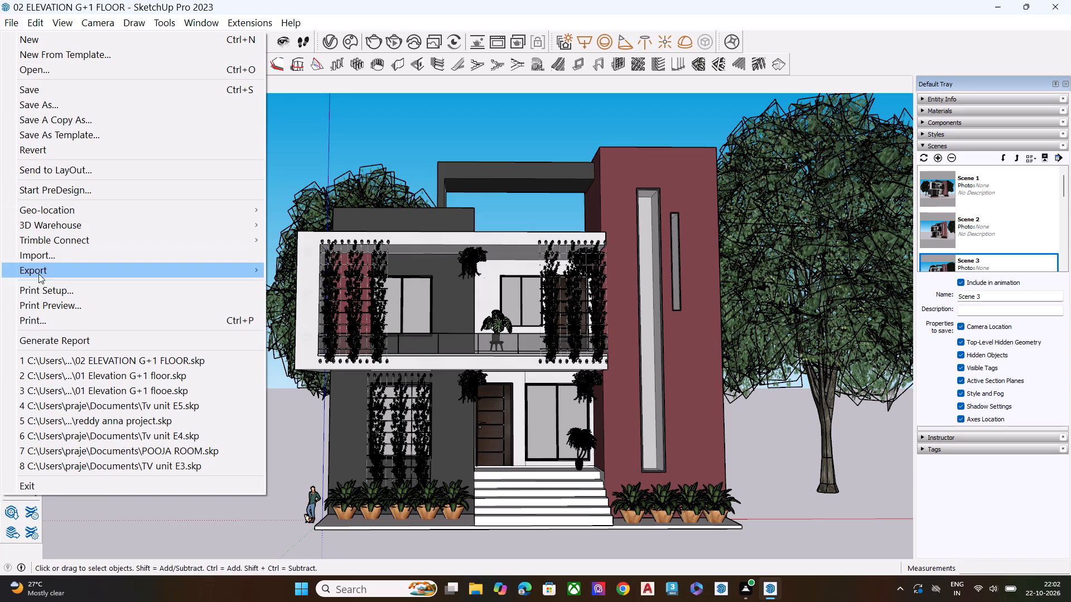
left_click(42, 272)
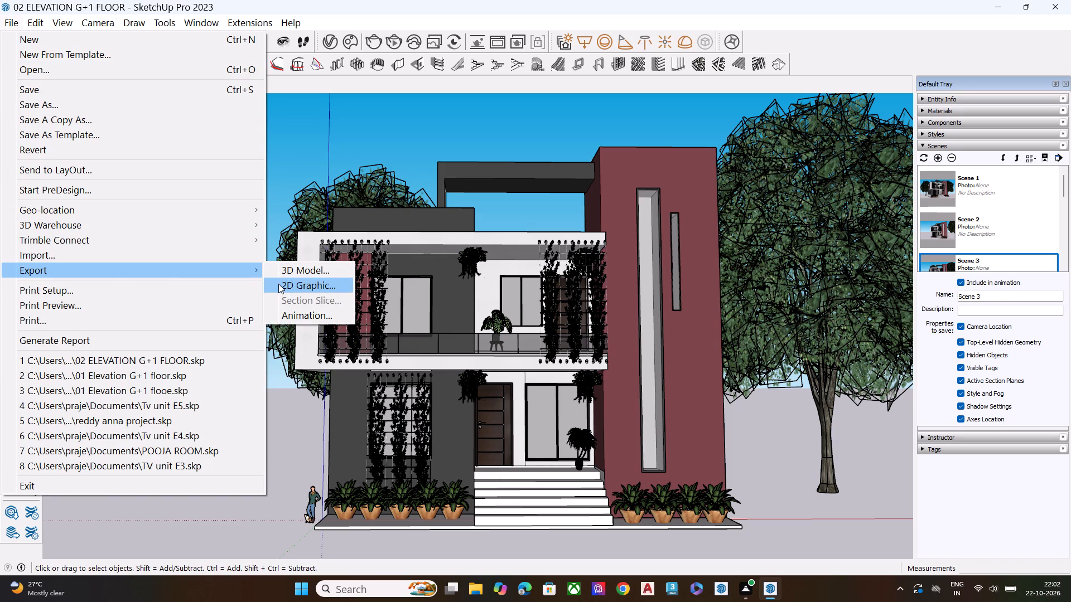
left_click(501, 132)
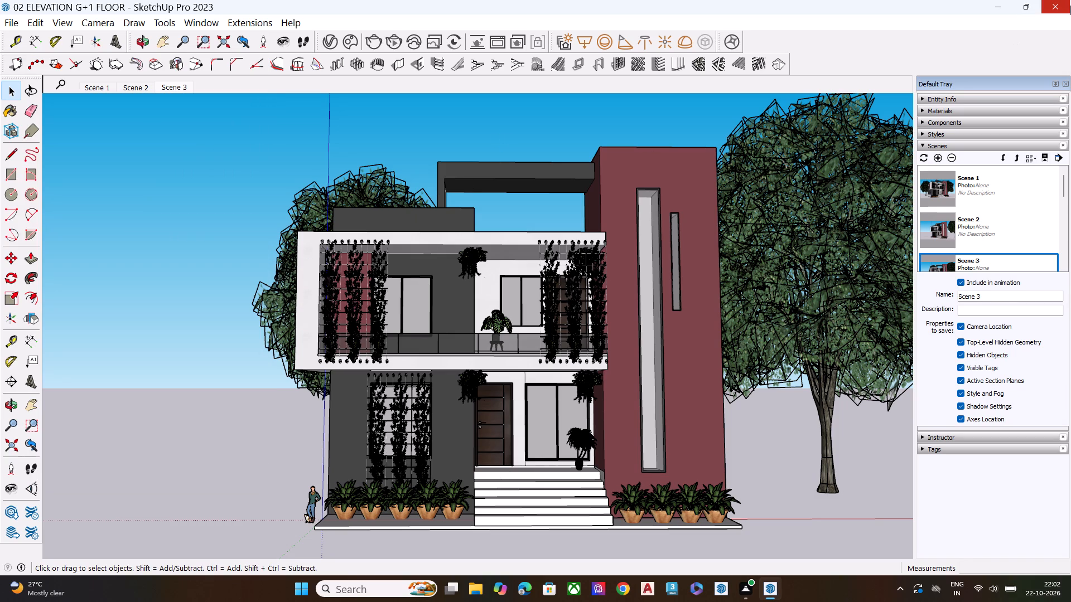
Close the 02 ELEVATION G+1 FLOOR model, saving its changes.
left_click(1063, 5)
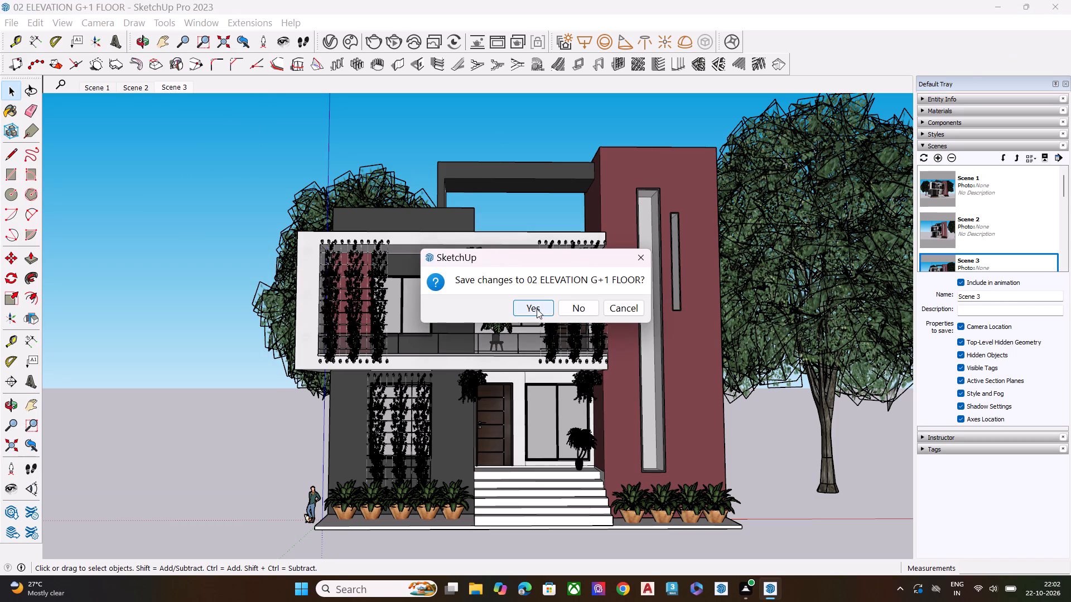
left_click(537, 309)
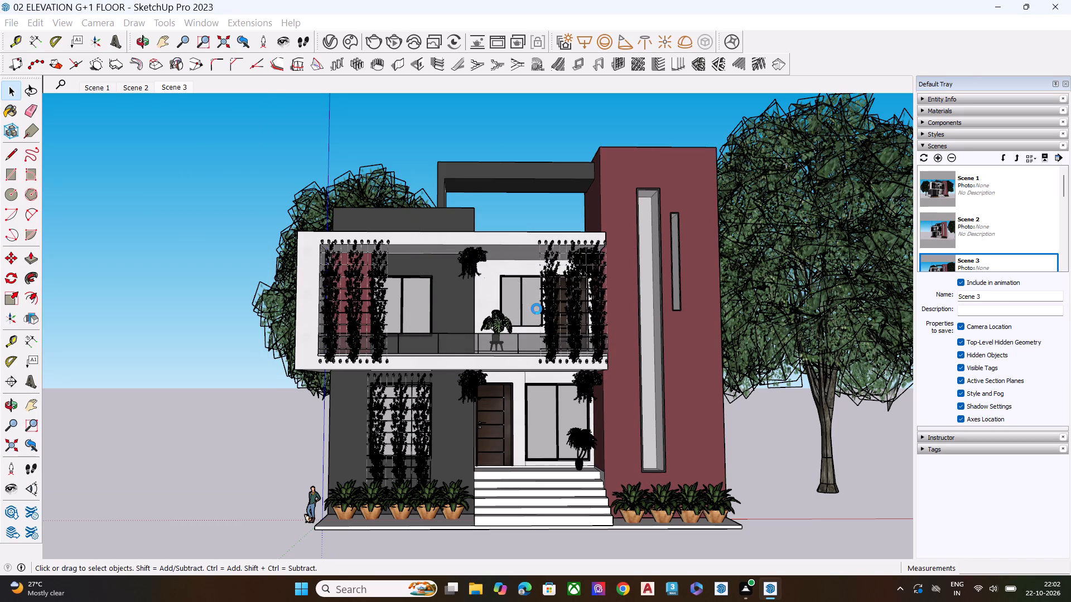